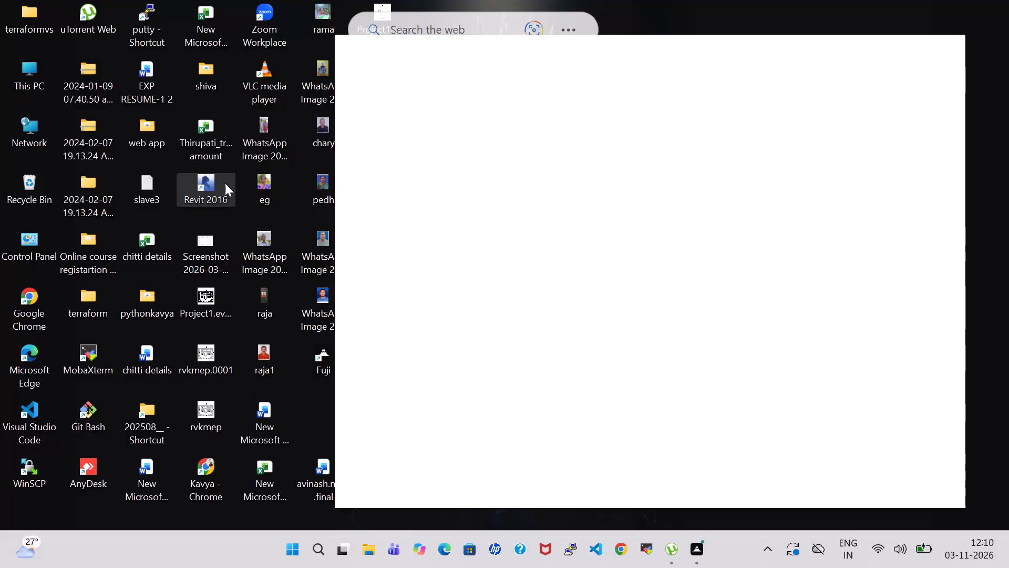
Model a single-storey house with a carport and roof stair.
Launch Revit 2016 and create a new project from the Architectural Template.
double_click(201, 175)
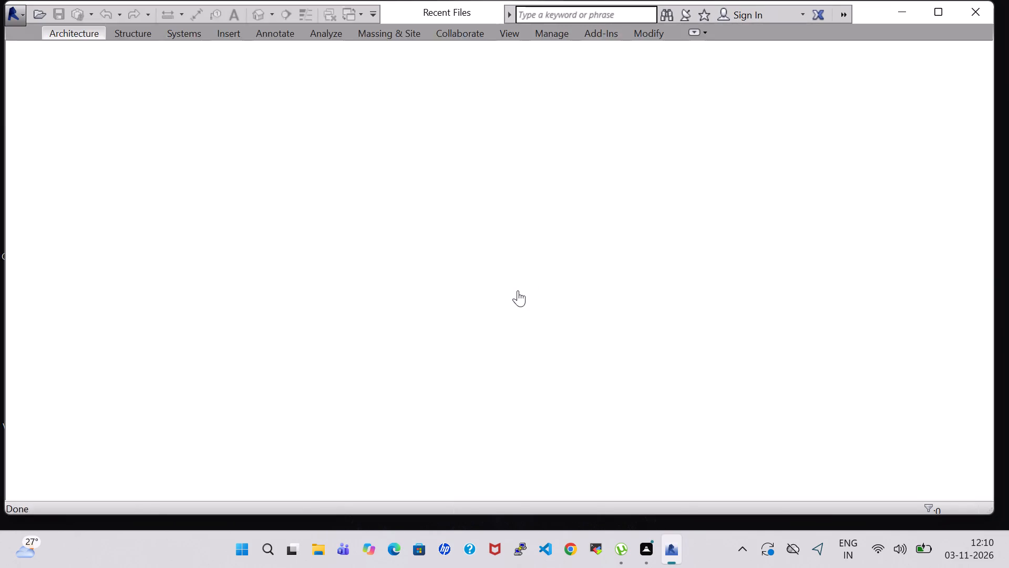
click(92, 126)
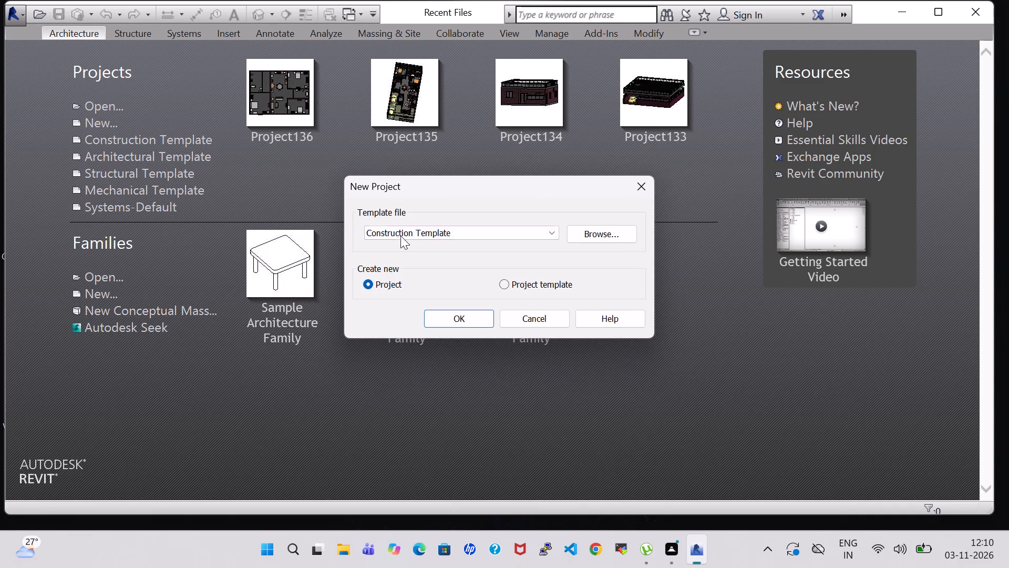
click(418, 231)
click(411, 265)
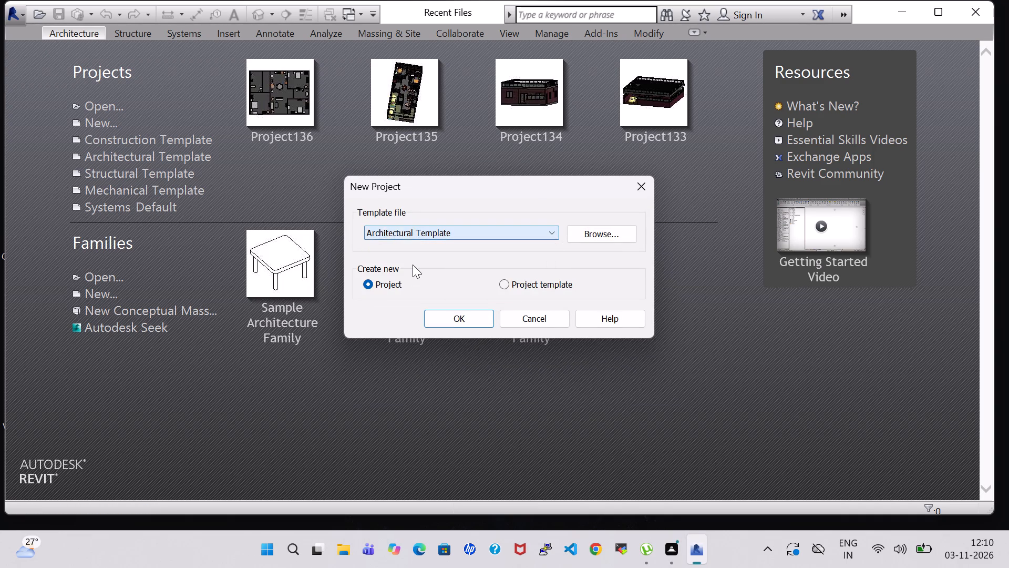
click(465, 324)
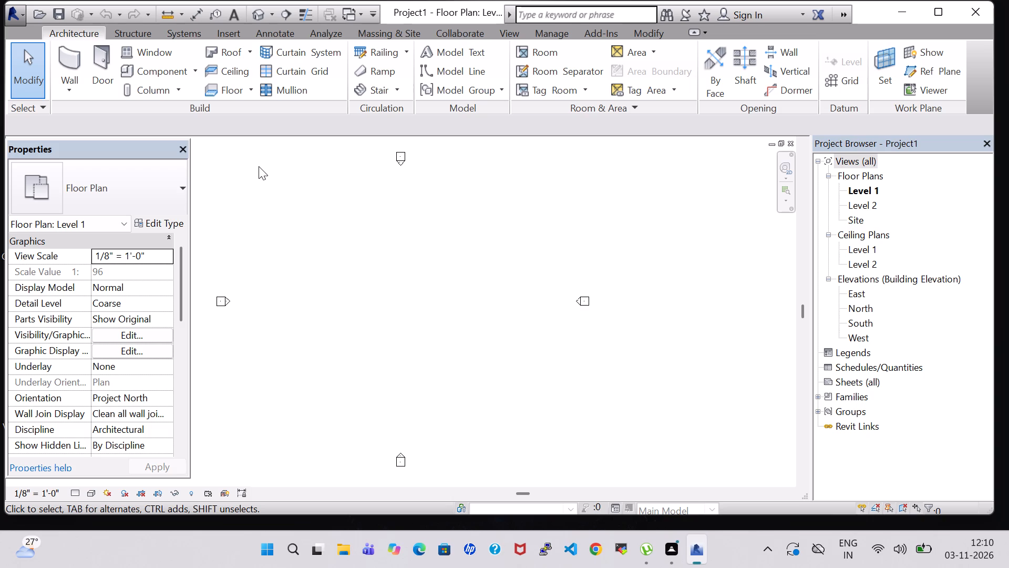
Start the Wall tool and set the unconnected height for new Generic - 8" walls to 10' 0".
click(63, 56)
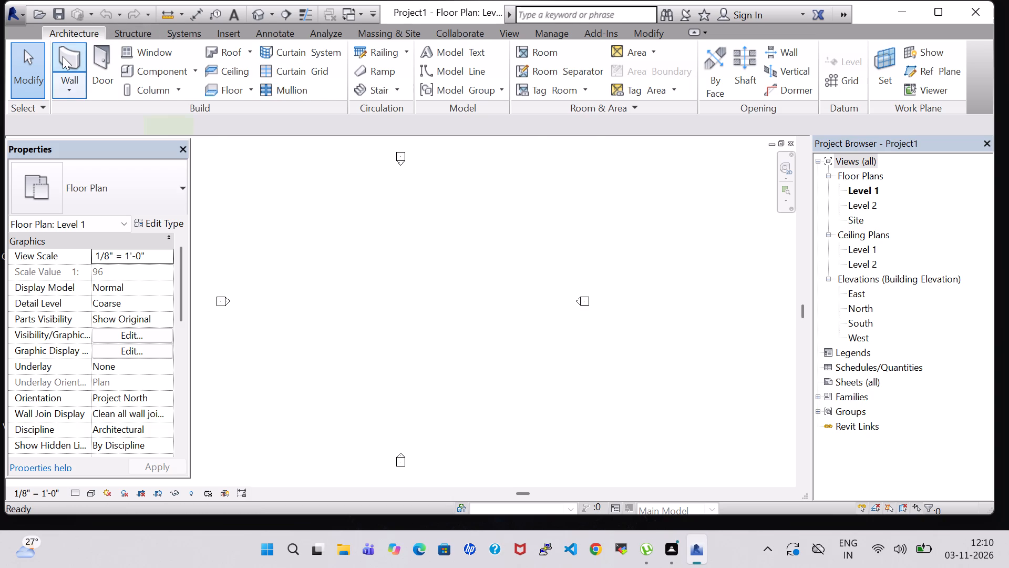
click(231, 130)
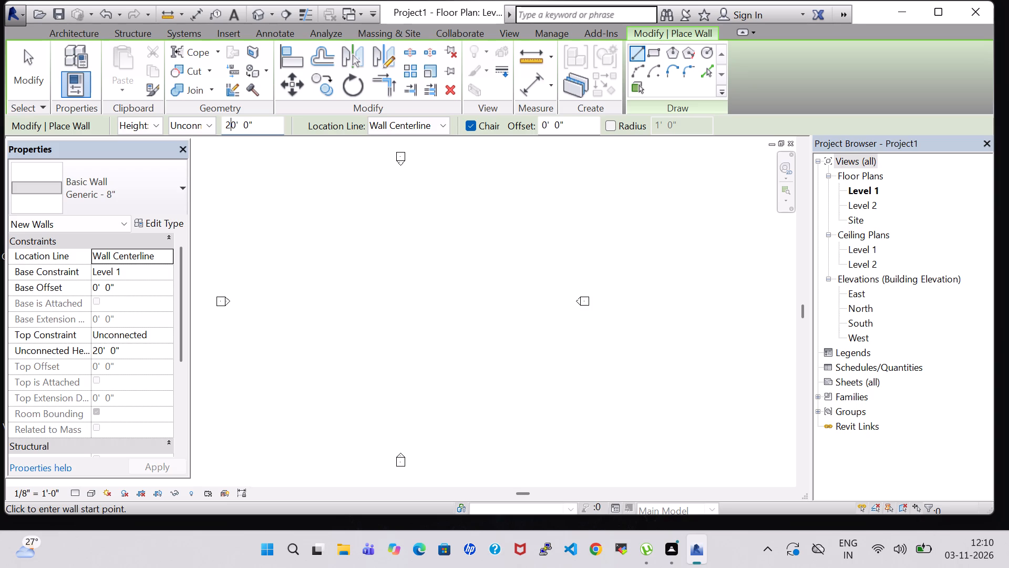
key(BackSpace)
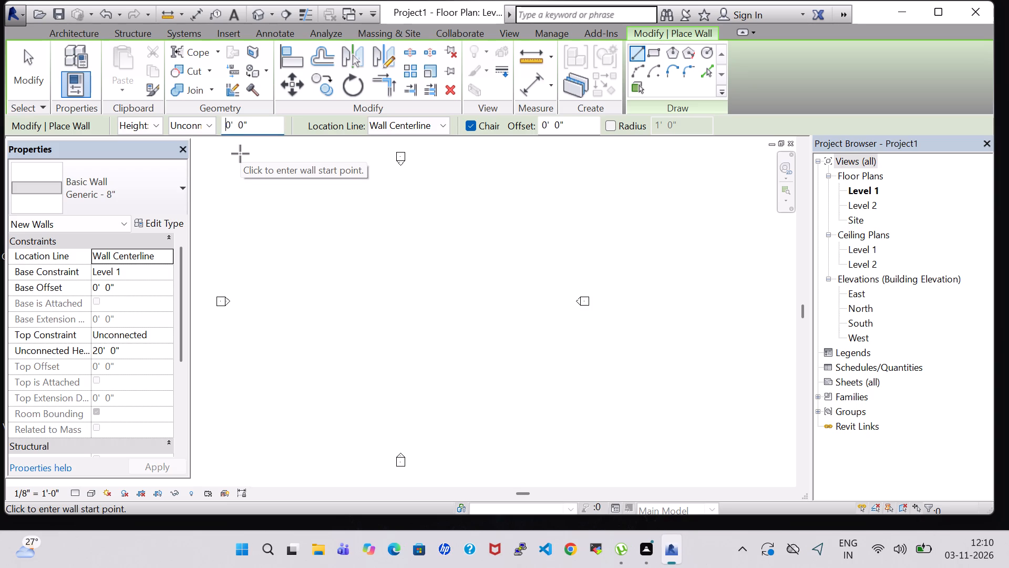
key(1)
key(Return)
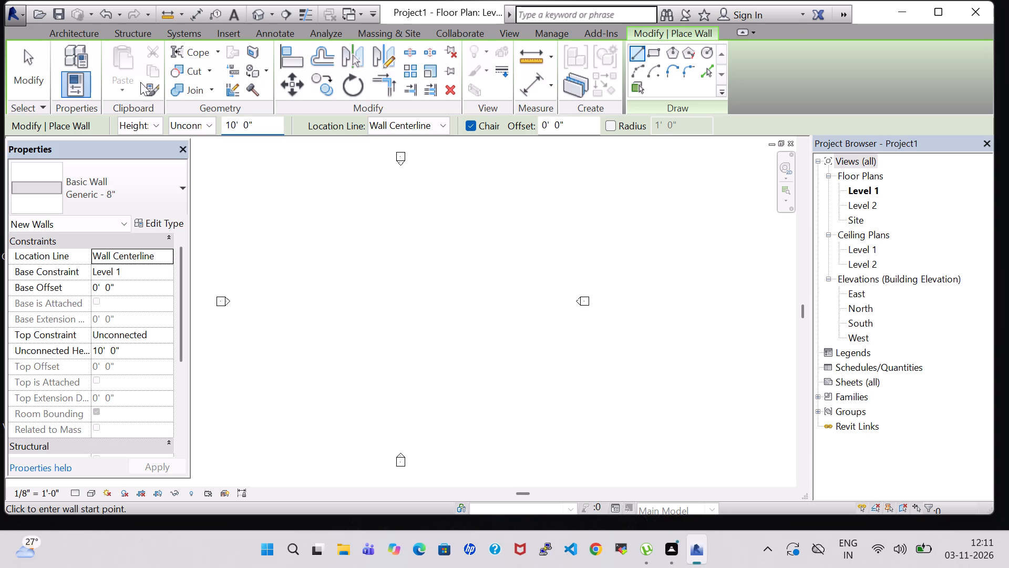
Change the project's length units to Meters in the Common discipline.
click(84, 28)
click(78, 60)
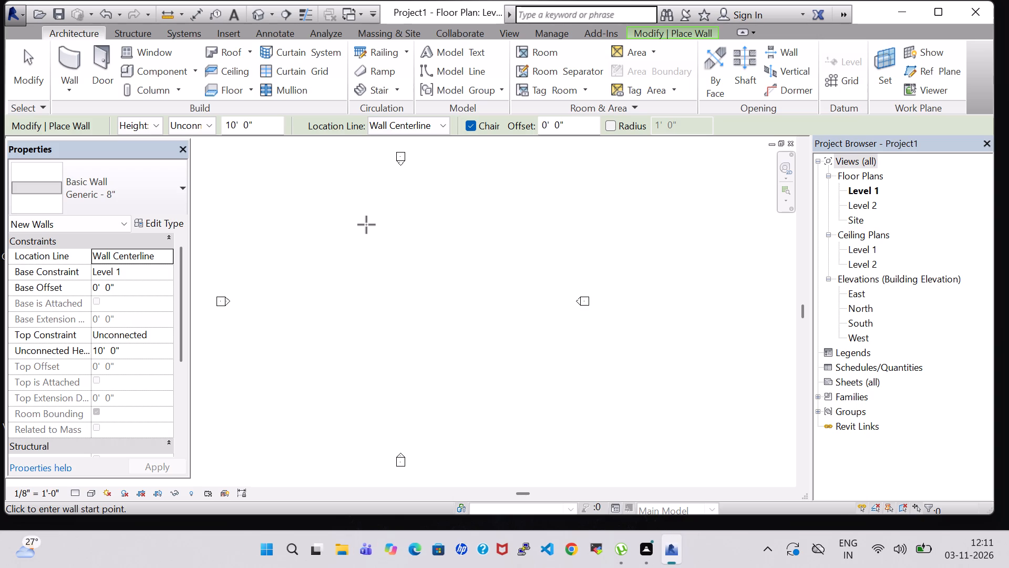
text(un)
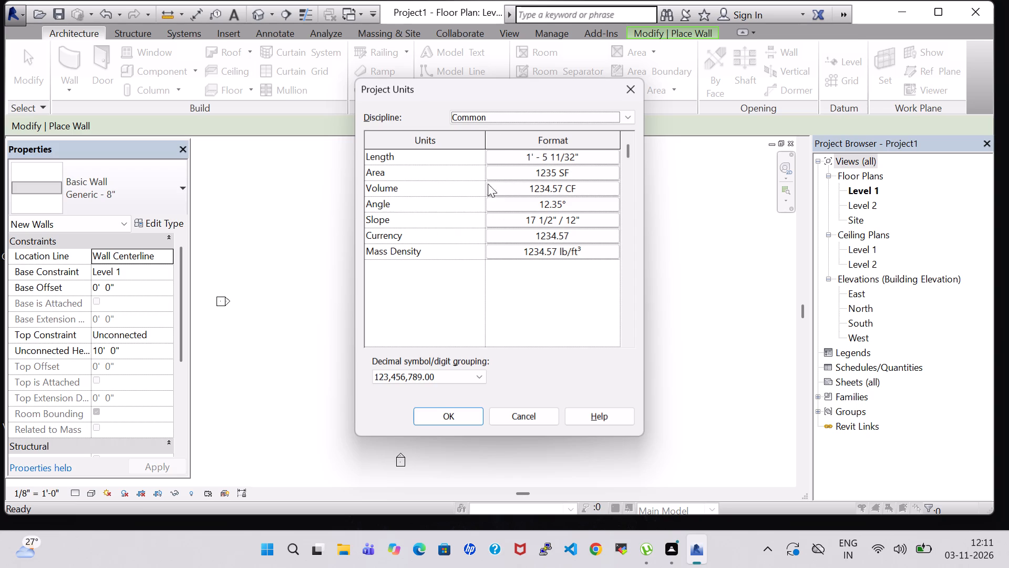
click(635, 112)
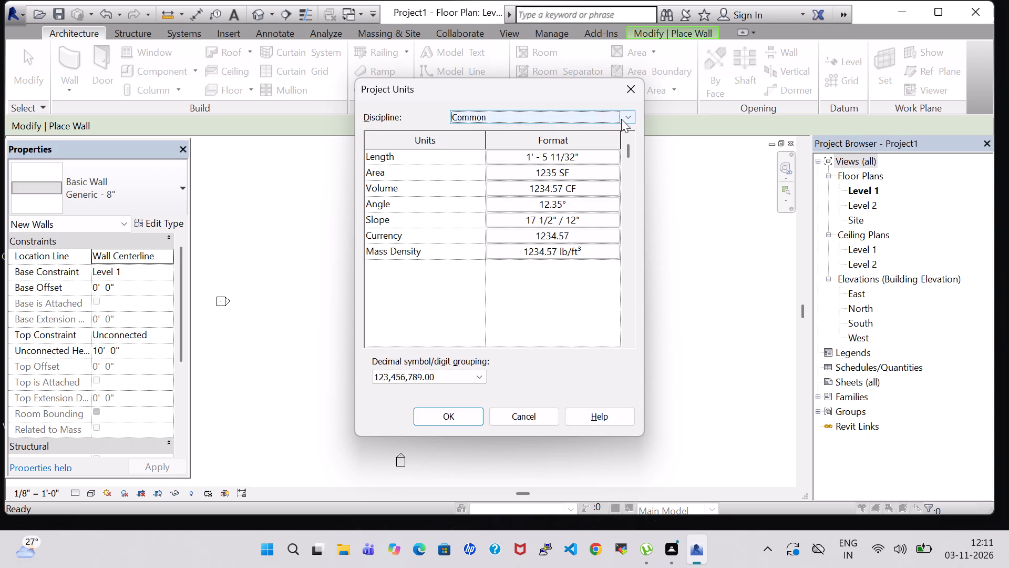
click(621, 119)
click(531, 307)
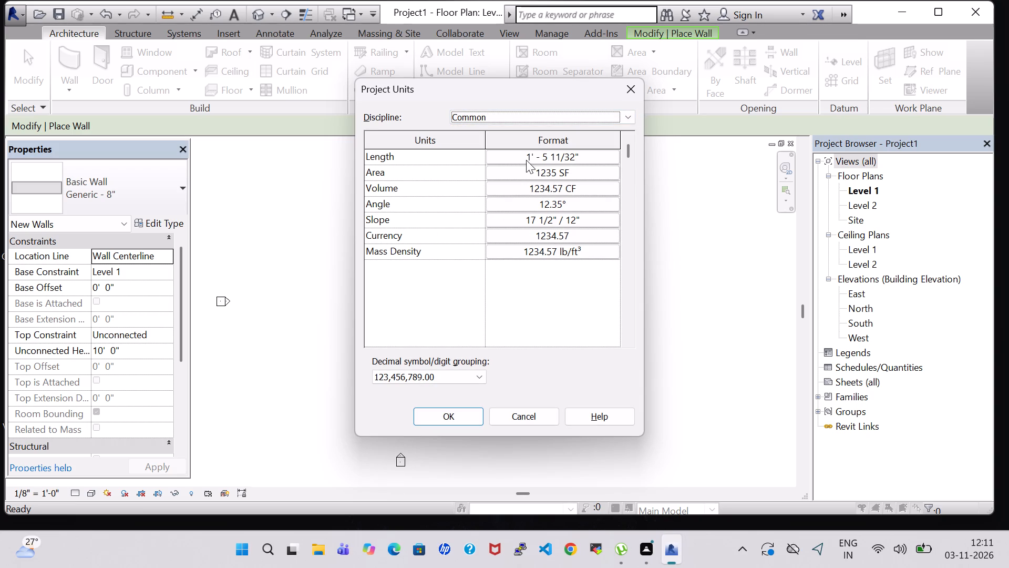
click(560, 160)
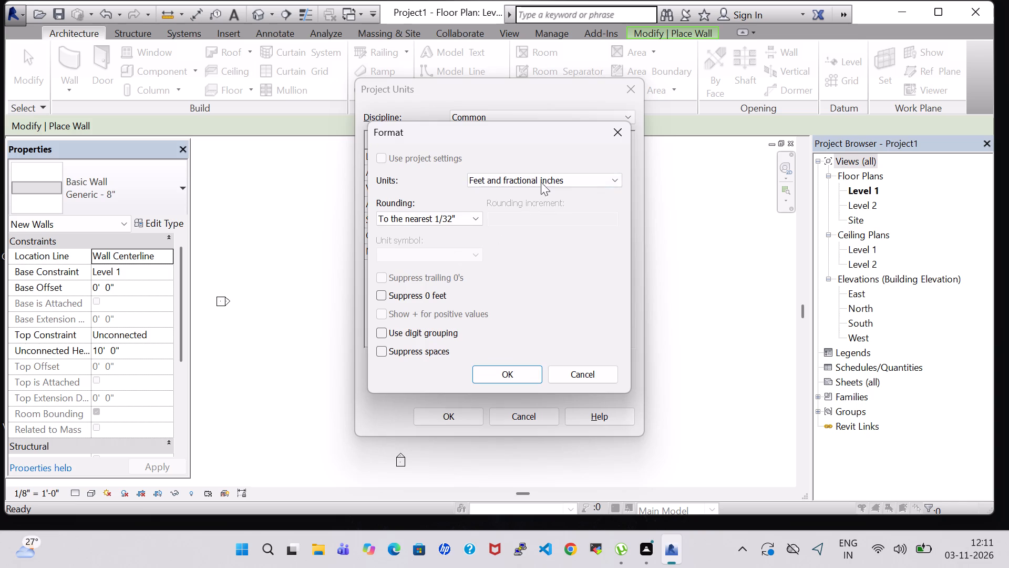
click(542, 176)
click(480, 236)
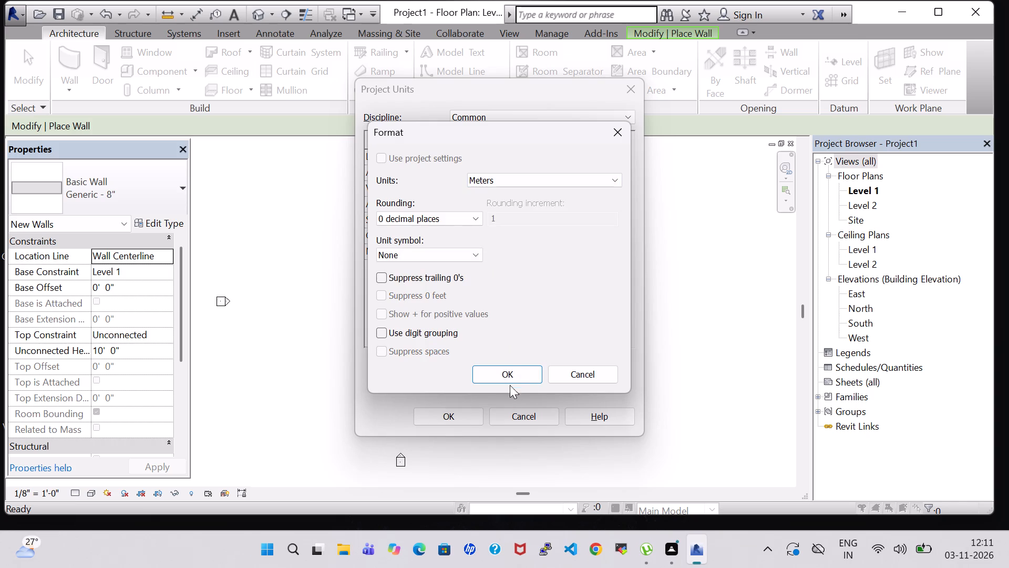
click(501, 367)
click(458, 418)
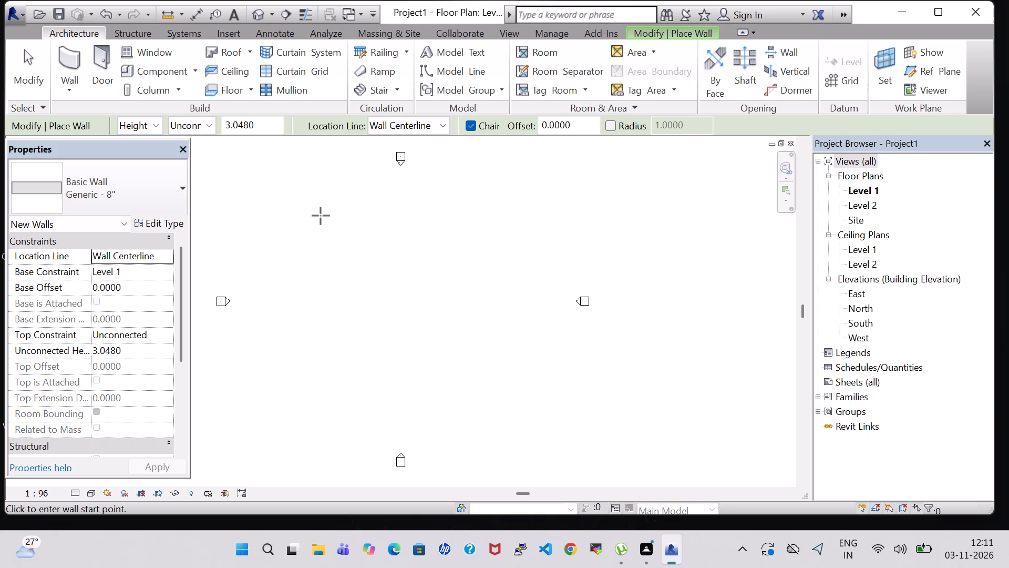
Draw a closed rectangular perimeter of Generic - 8" walls on Level 1, 11.5 m wide and 18.3 m long.
middle_drag(340, 211, 342, 213)
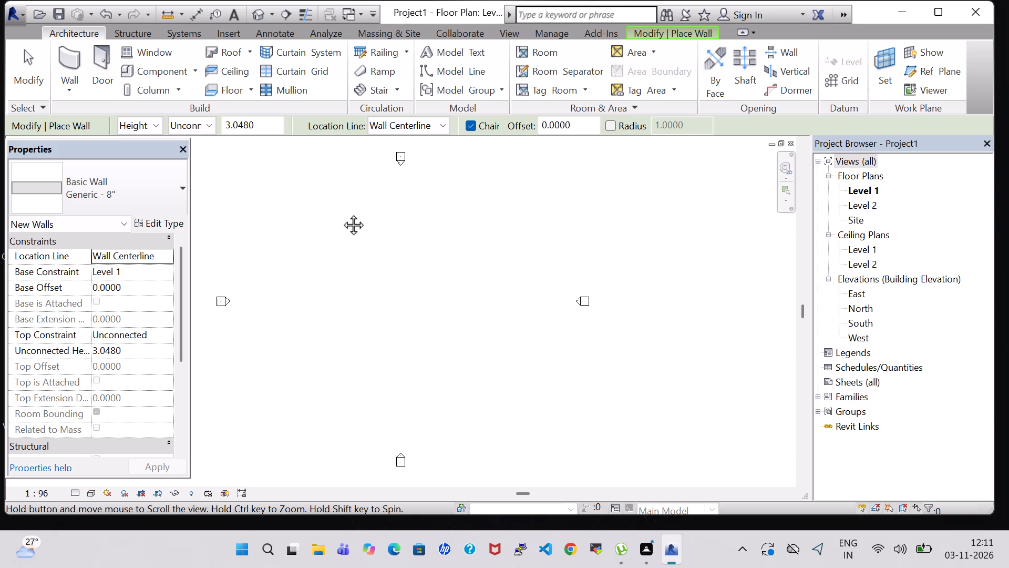
middle_drag(342, 213, 423, 230)
click(397, 235)
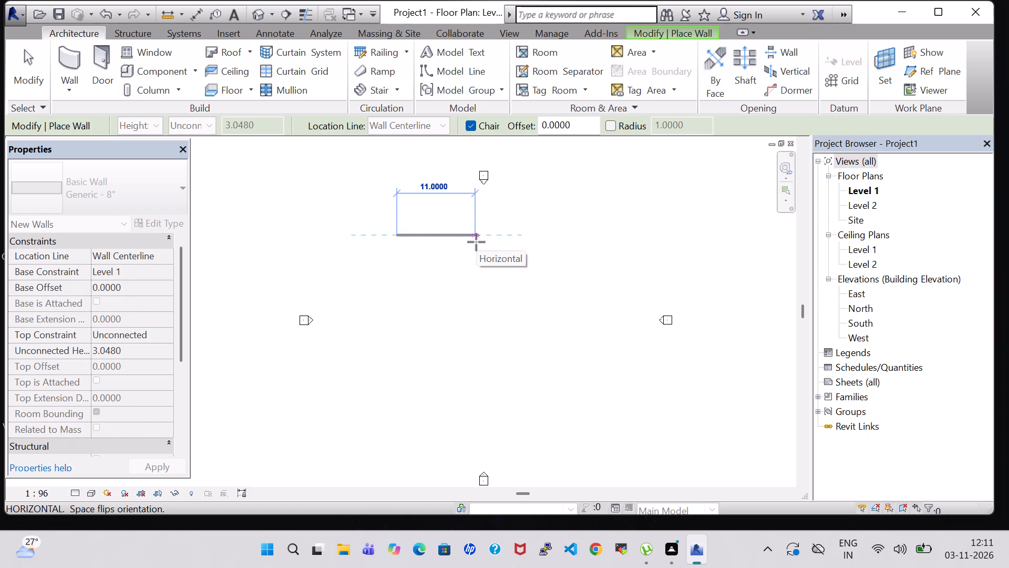
text(11)
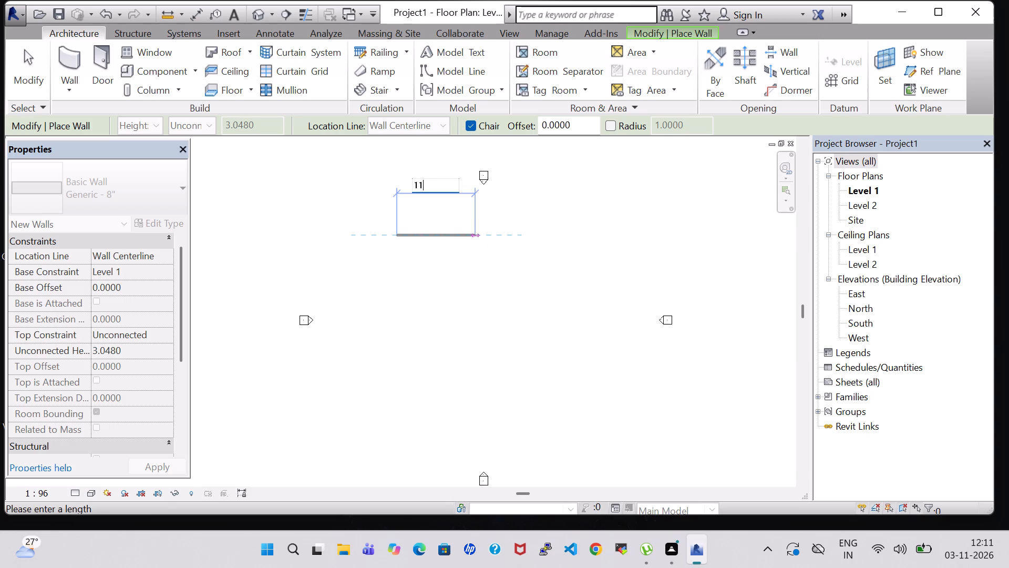
text(.5)
key(Return)
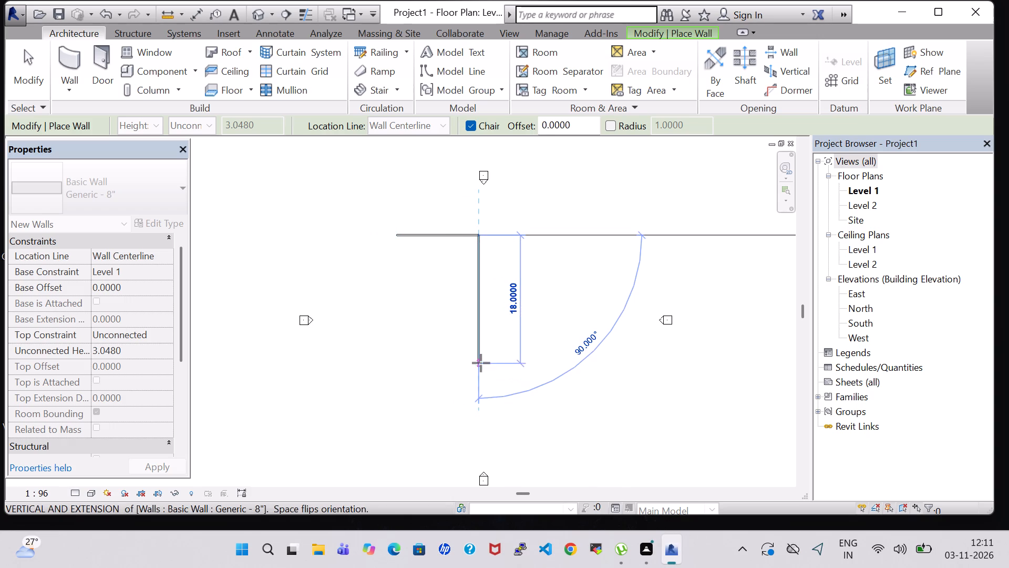
text(18)
key(period)
key(3)
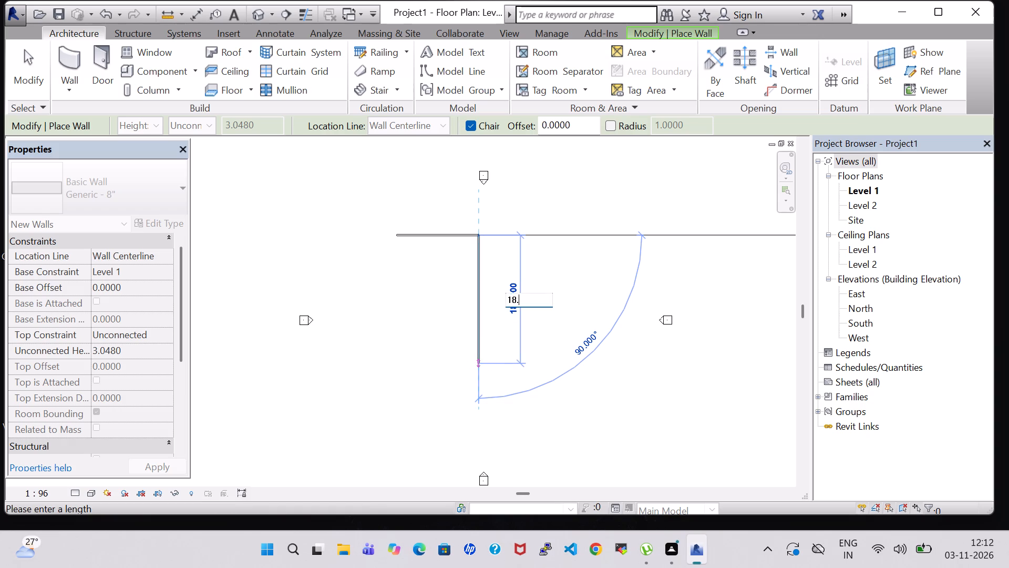
key(Return)
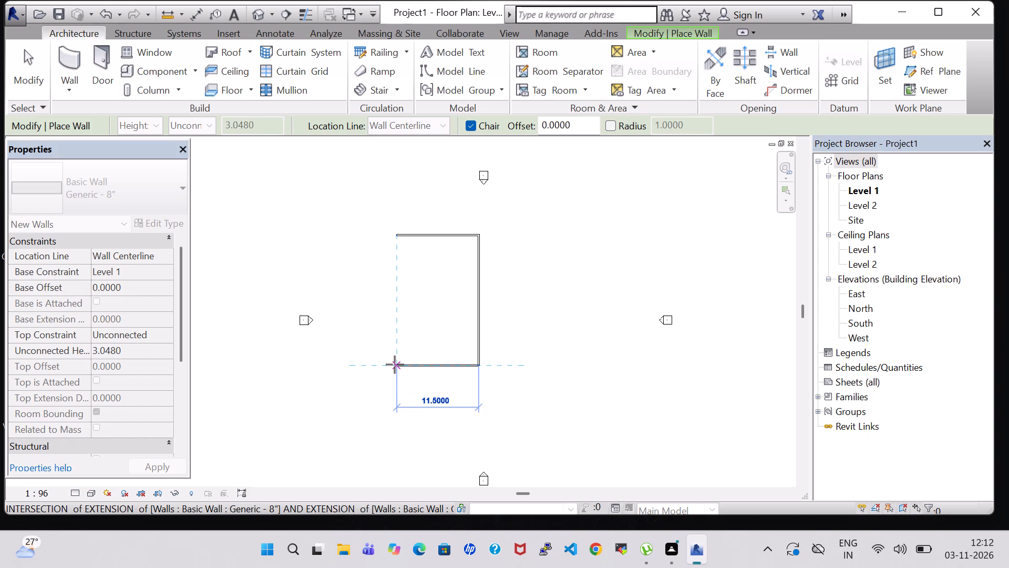
click(395, 364)
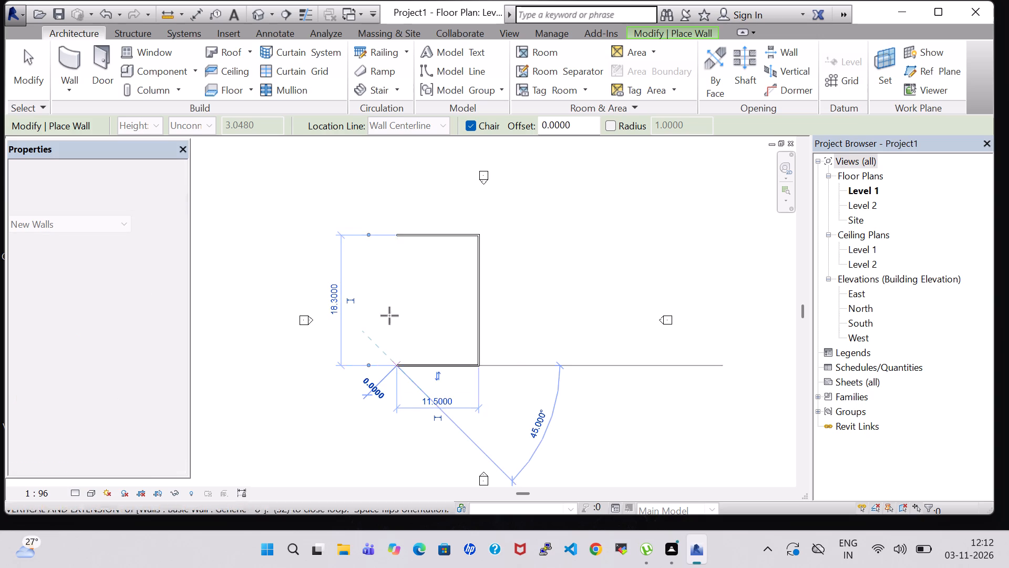
click(396, 238)
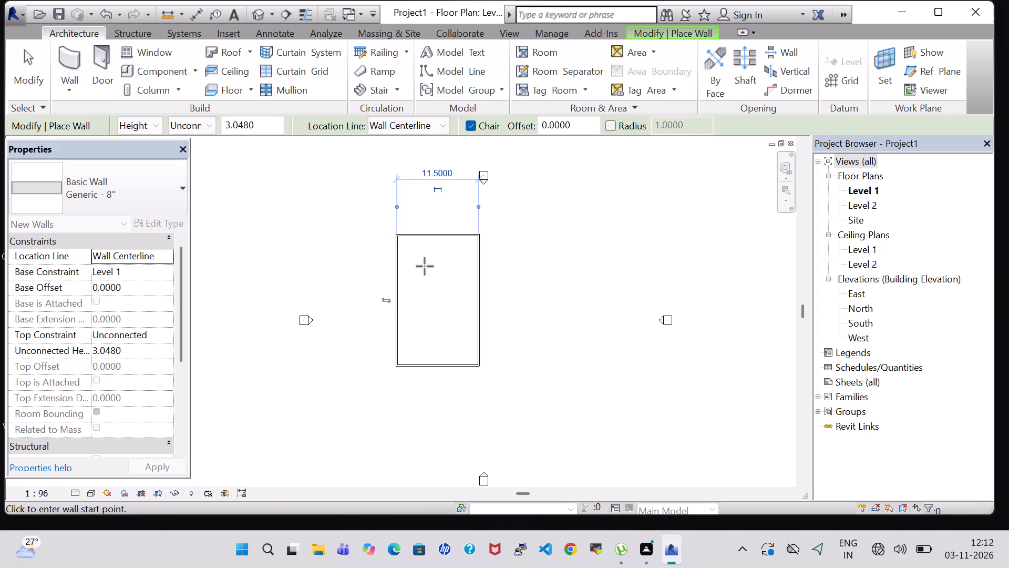
key(Escape)
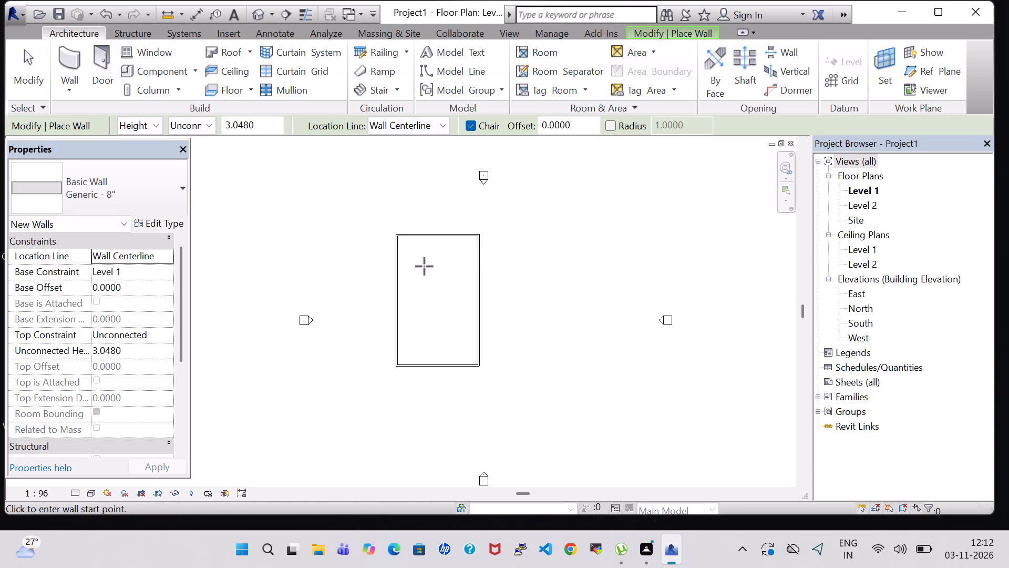
scroll(460, 252, up, 5)
middle_drag(436, 285, 447, 229)
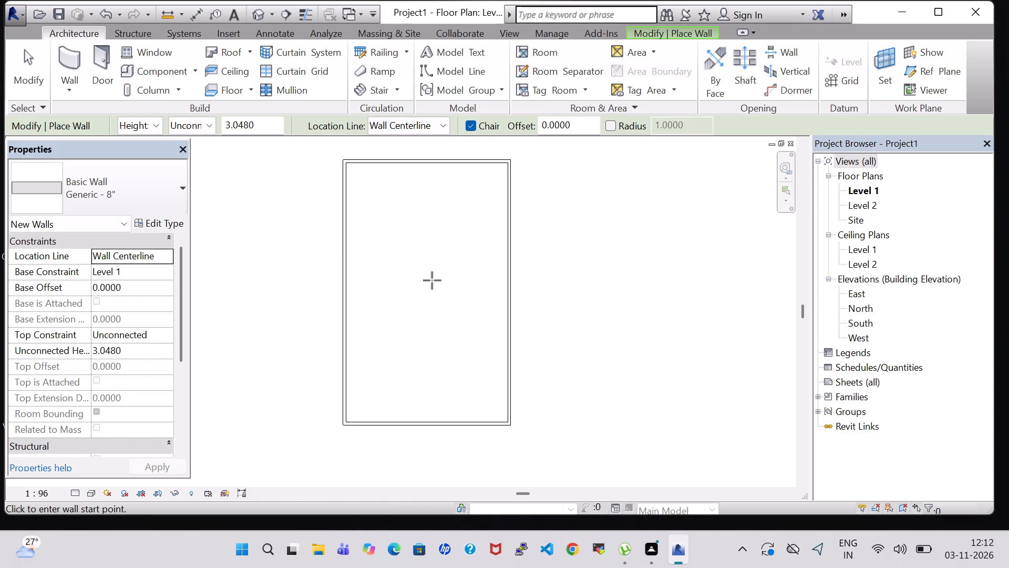
key(Escape)
key(Escape)
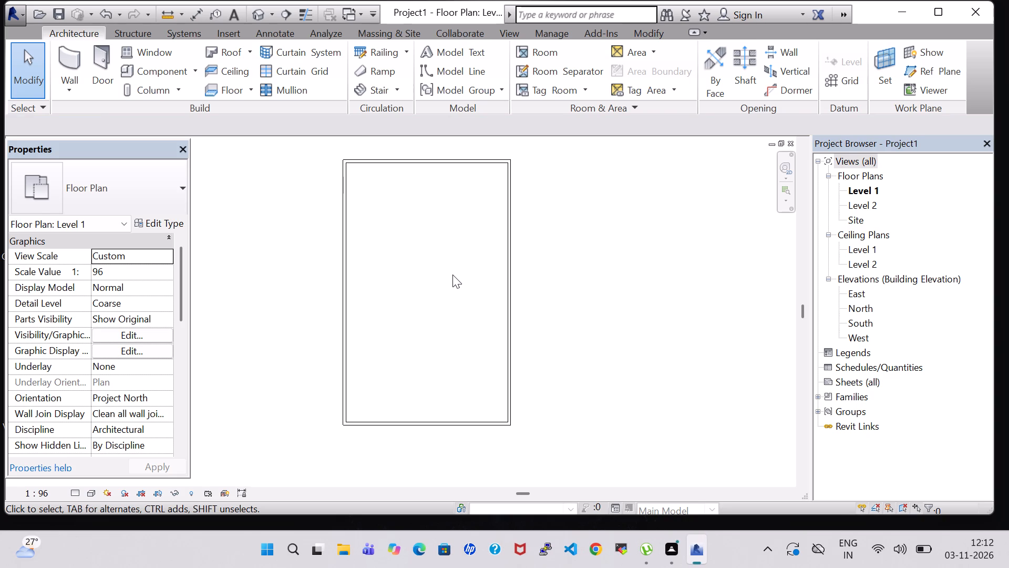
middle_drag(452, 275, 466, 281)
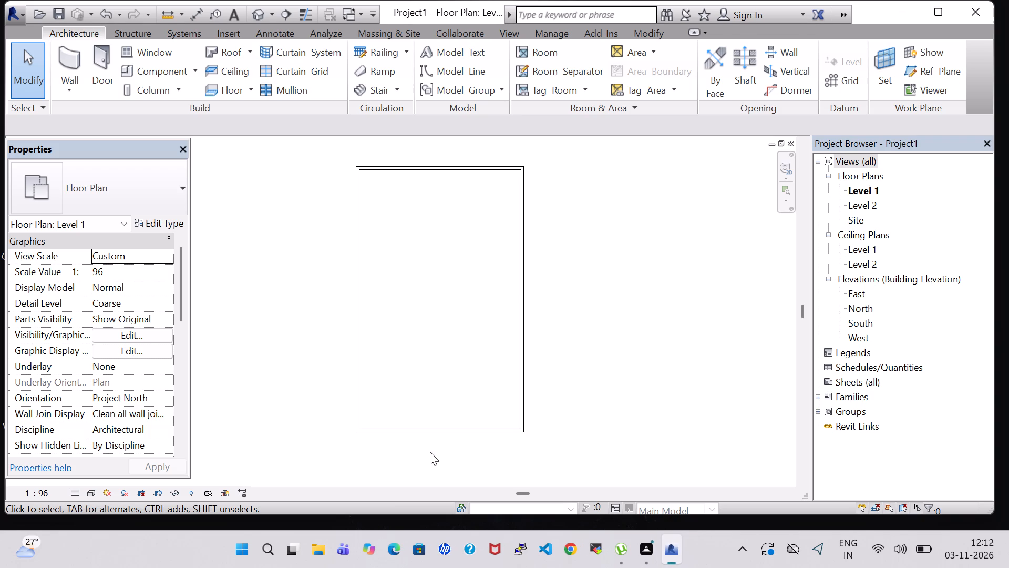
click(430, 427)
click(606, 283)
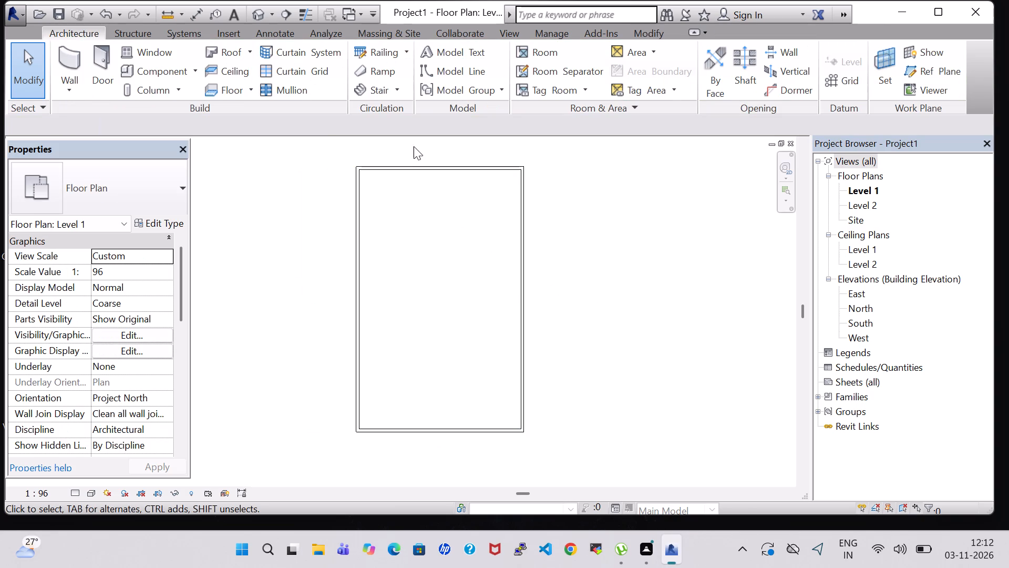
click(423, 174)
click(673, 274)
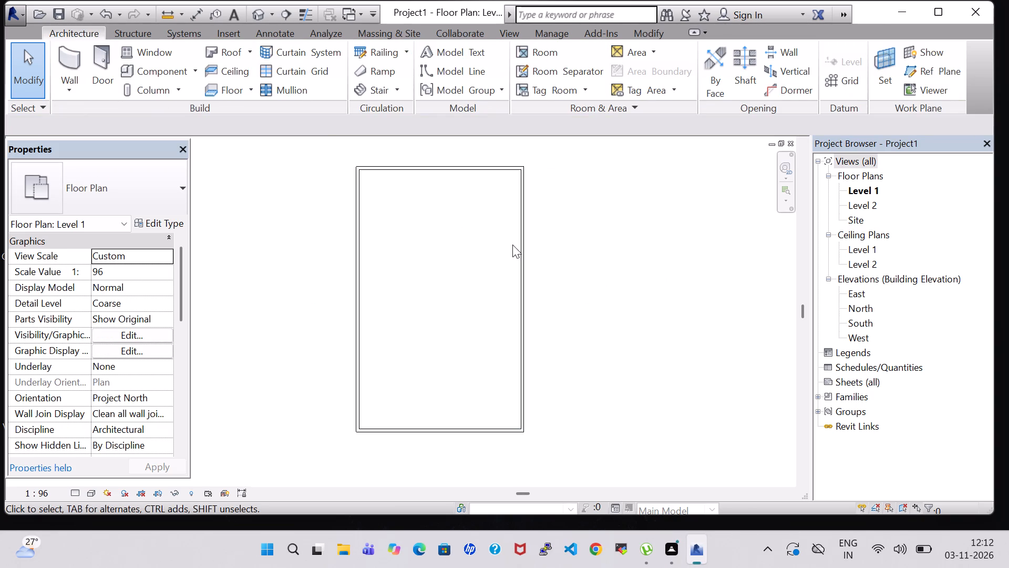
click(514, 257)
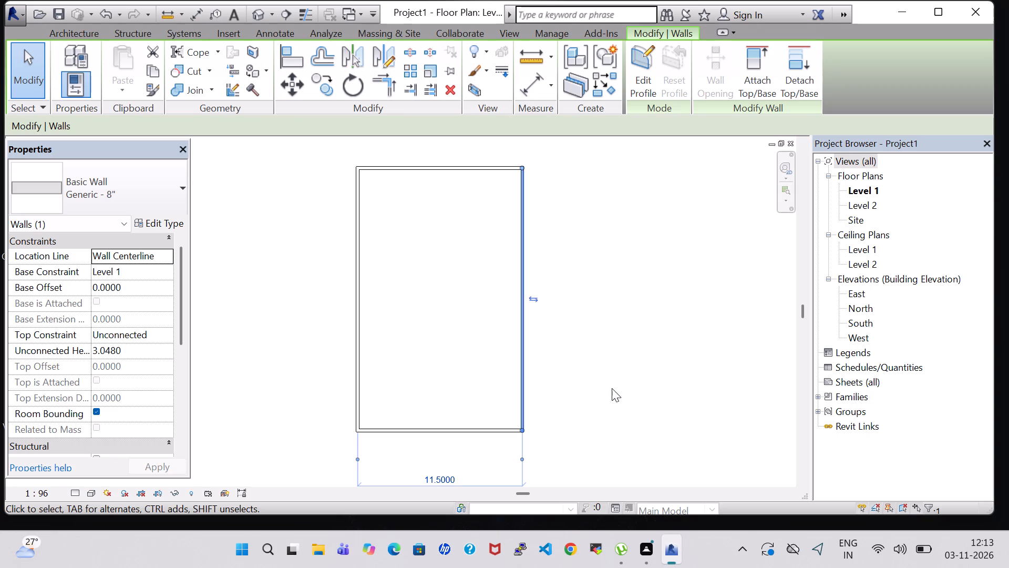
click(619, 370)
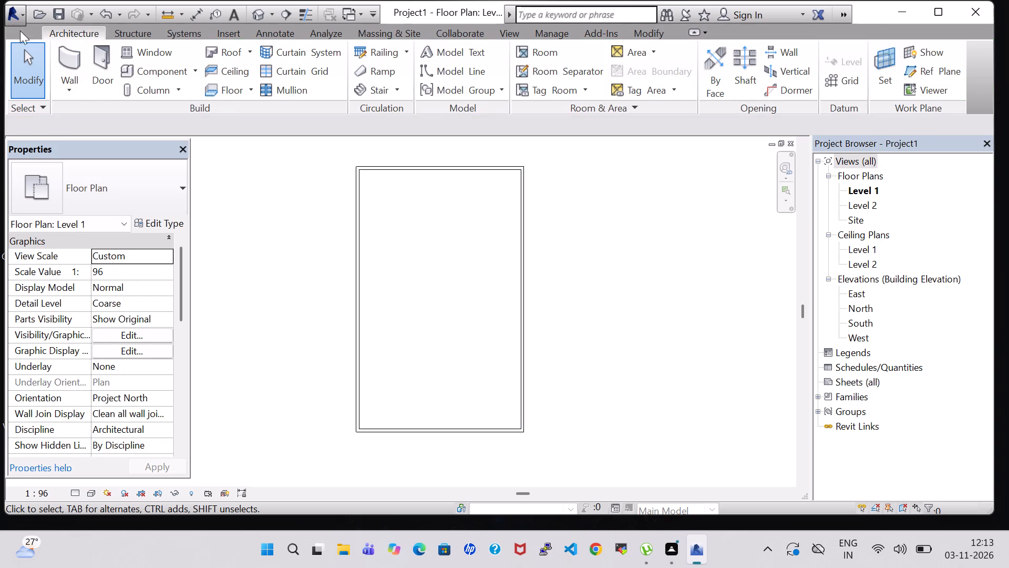
Draw a horizontal partition wall across the full building width, about 3.5 m south of the north perimeter wall.
click(73, 45)
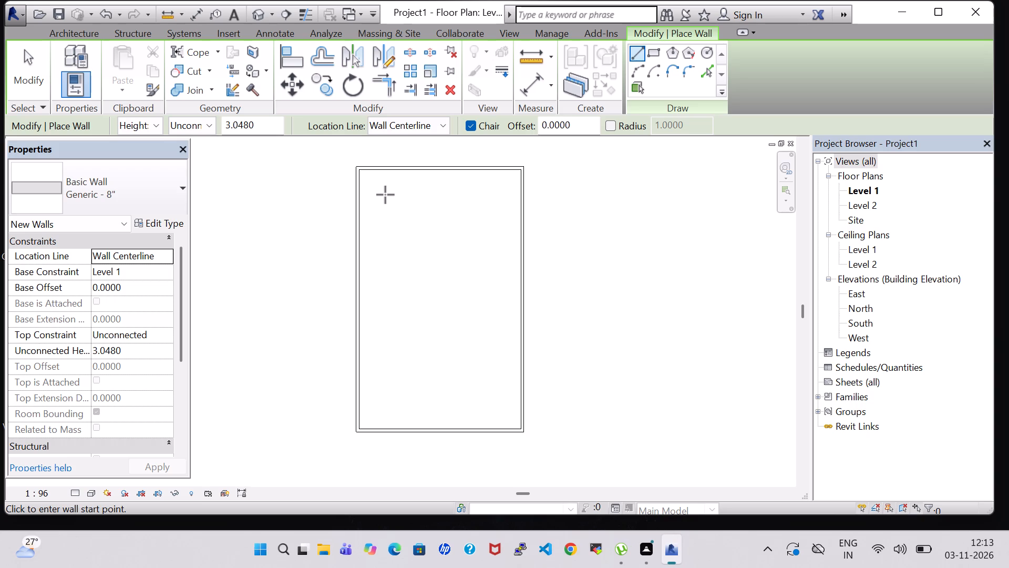
click(356, 218)
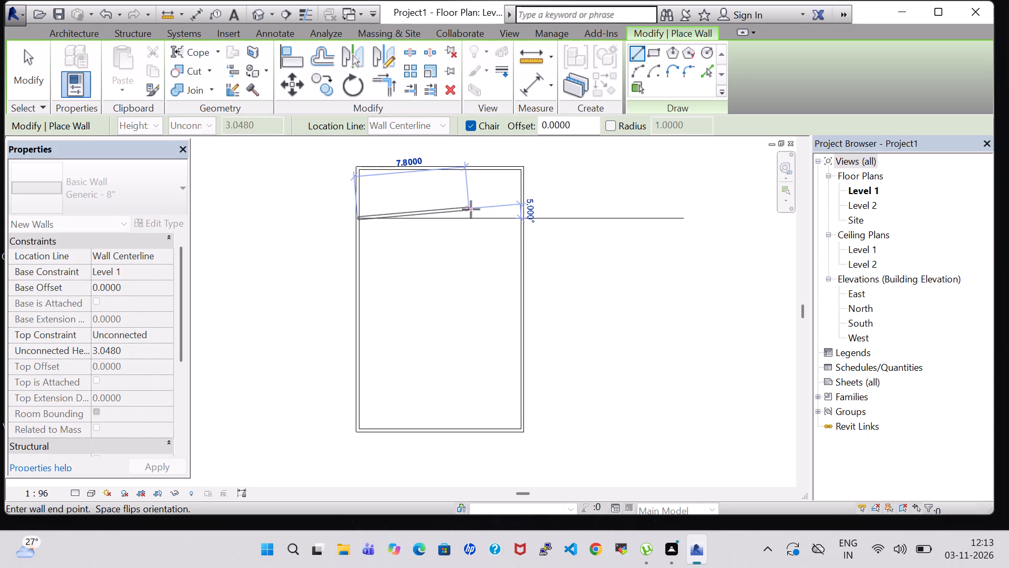
click(523, 216)
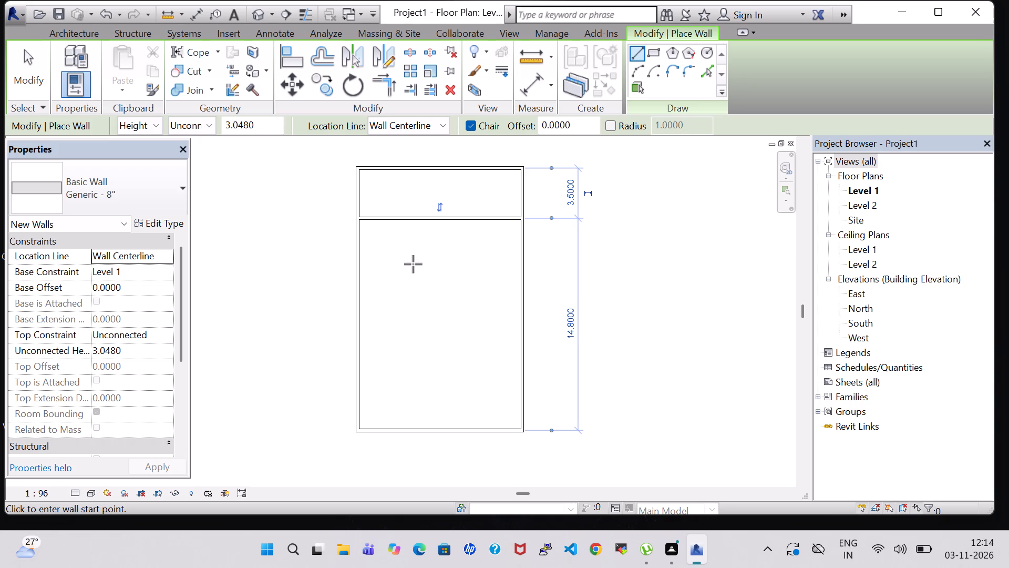
Draw three 3.4 m long horizontal partitions from the west wall, spaced about 4, 3.5 and 4 m apart going south from the full-width partition.
click(356, 276)
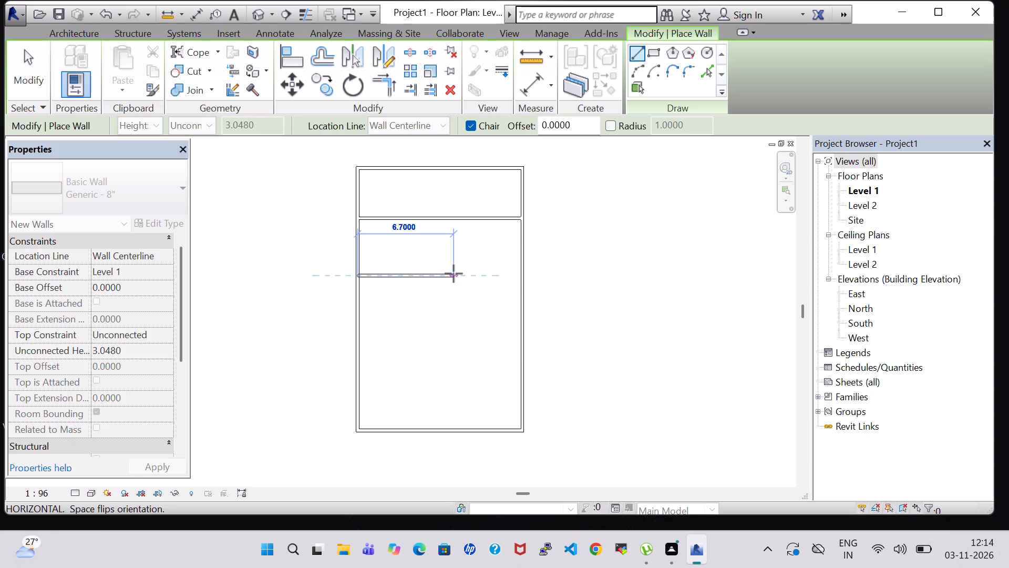
click(407, 281)
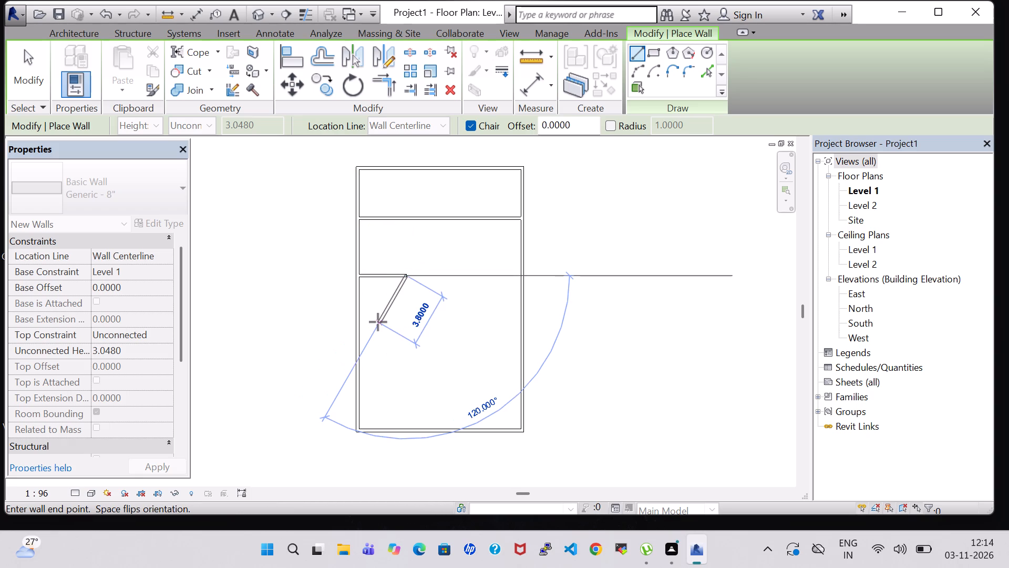
key(Escape)
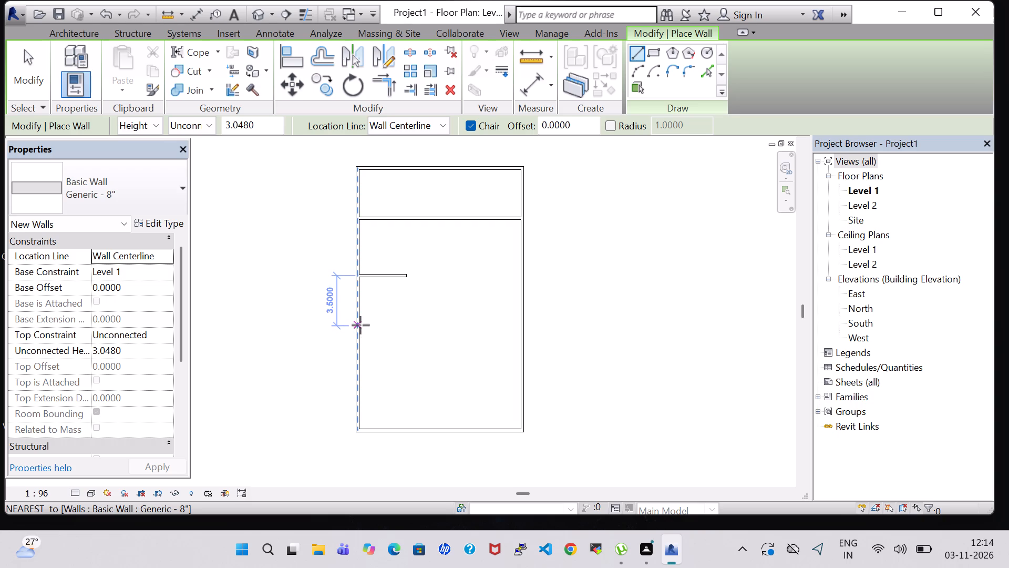
click(361, 325)
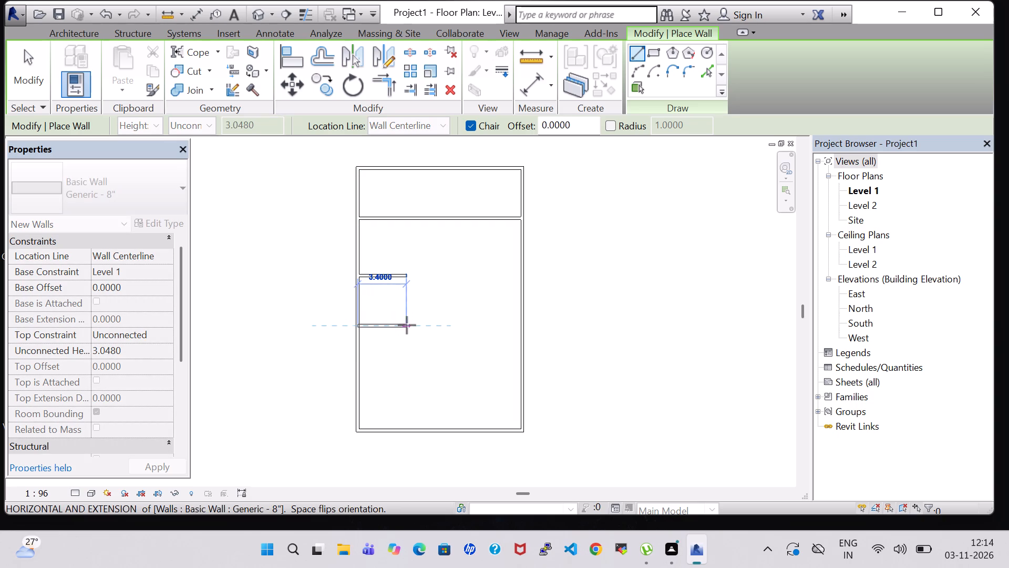
click(410, 325)
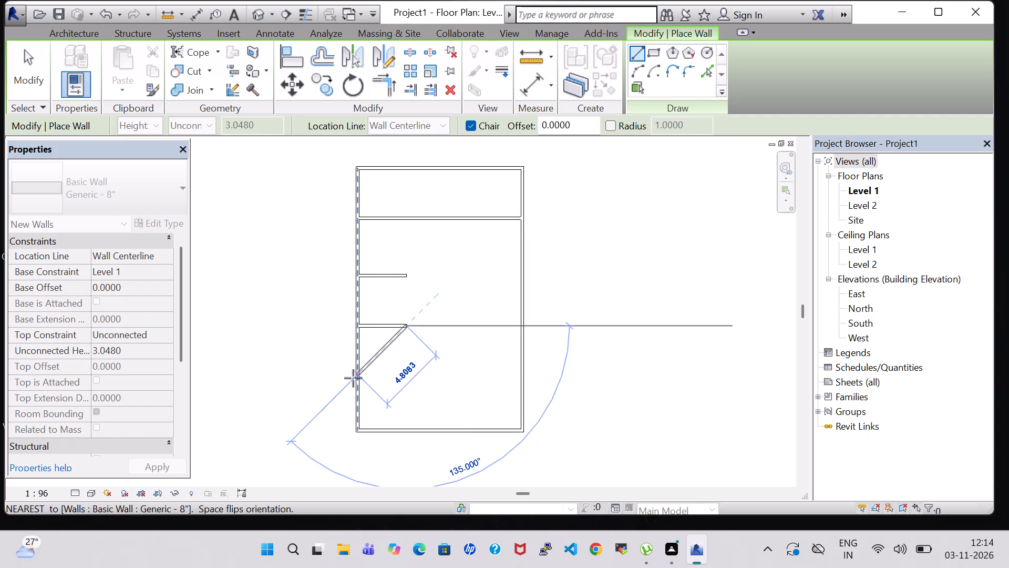
key(Escape)
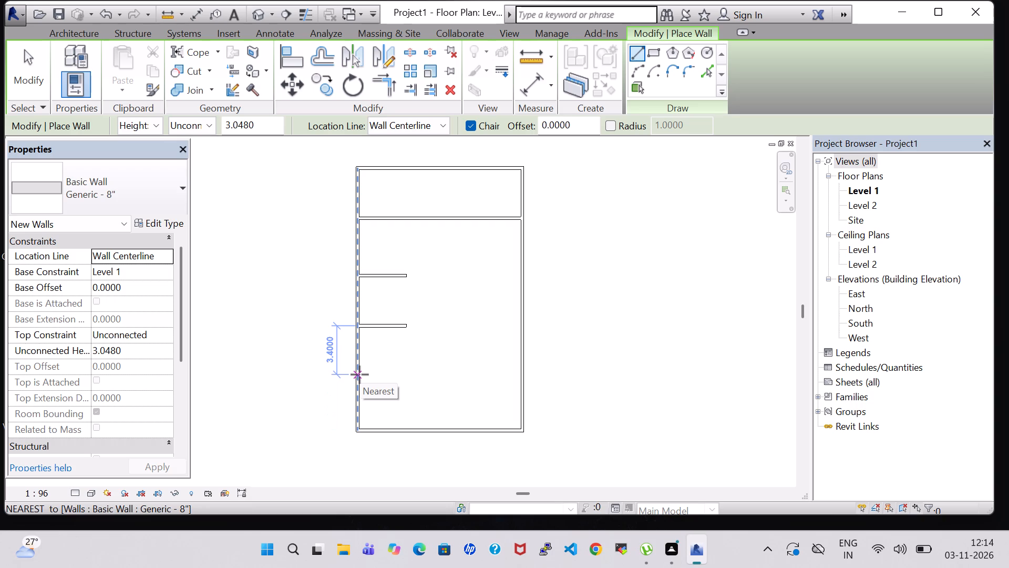
key(4)
key(Return)
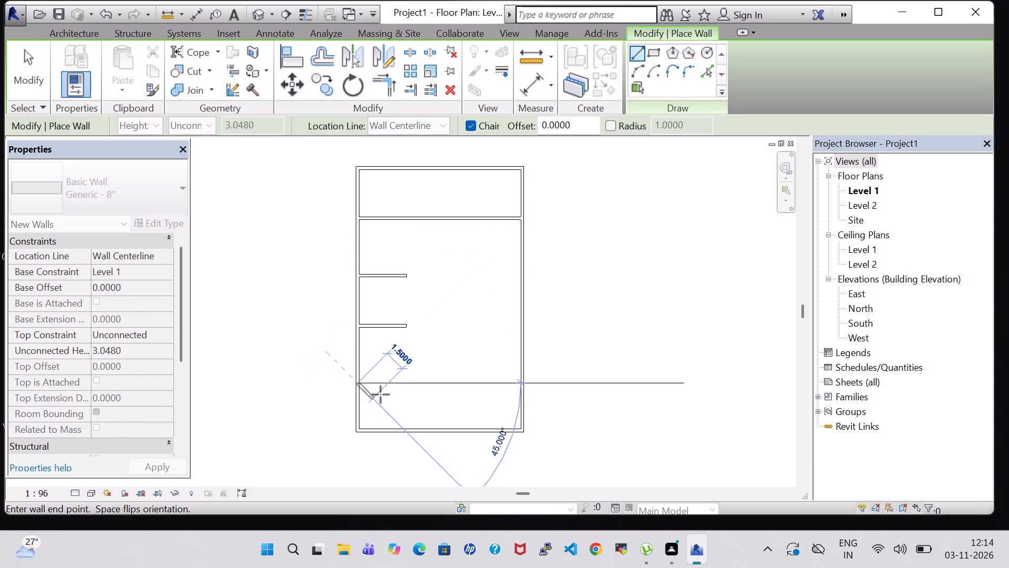
click(408, 383)
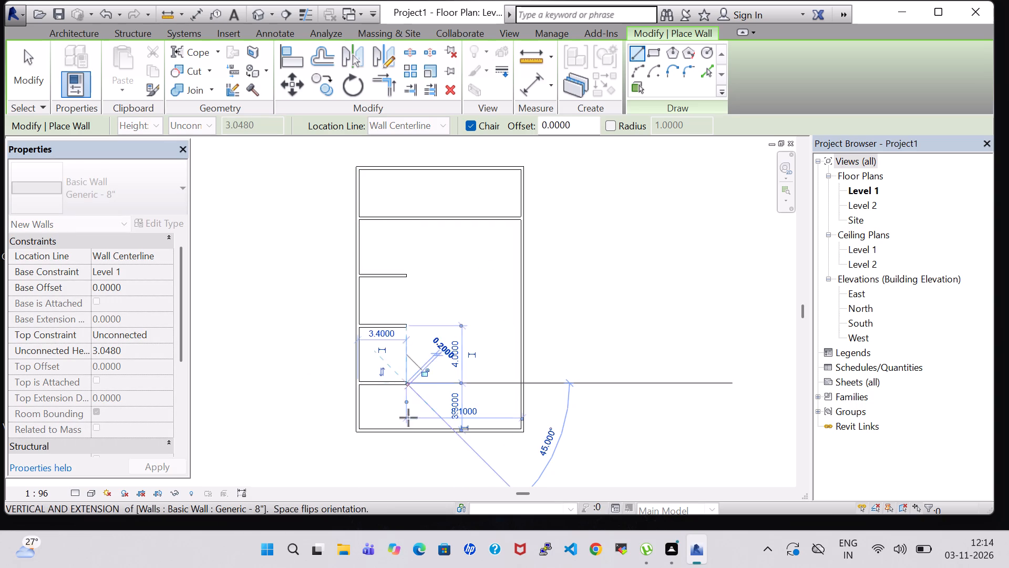
key(Escape)
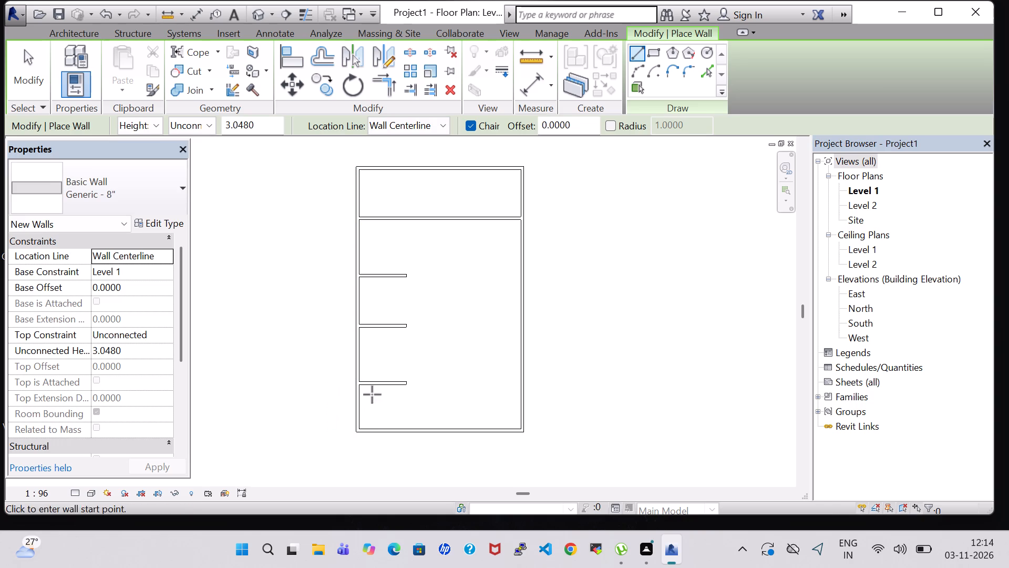
key(Escape)
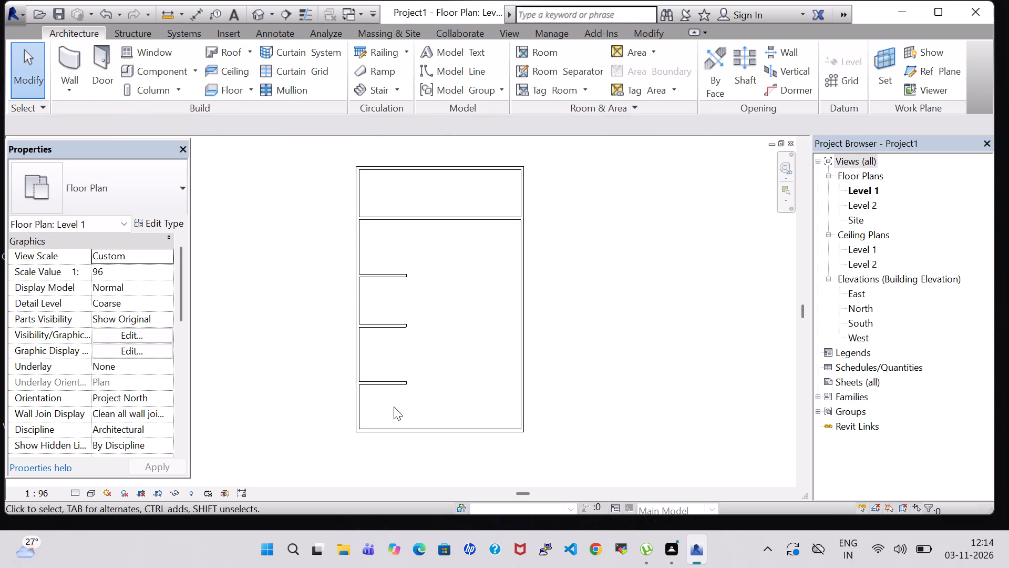
Draw a fourth horizontal partition from the west wall, about 6.1 m long and 2 m south of the third short partition.
click(77, 51)
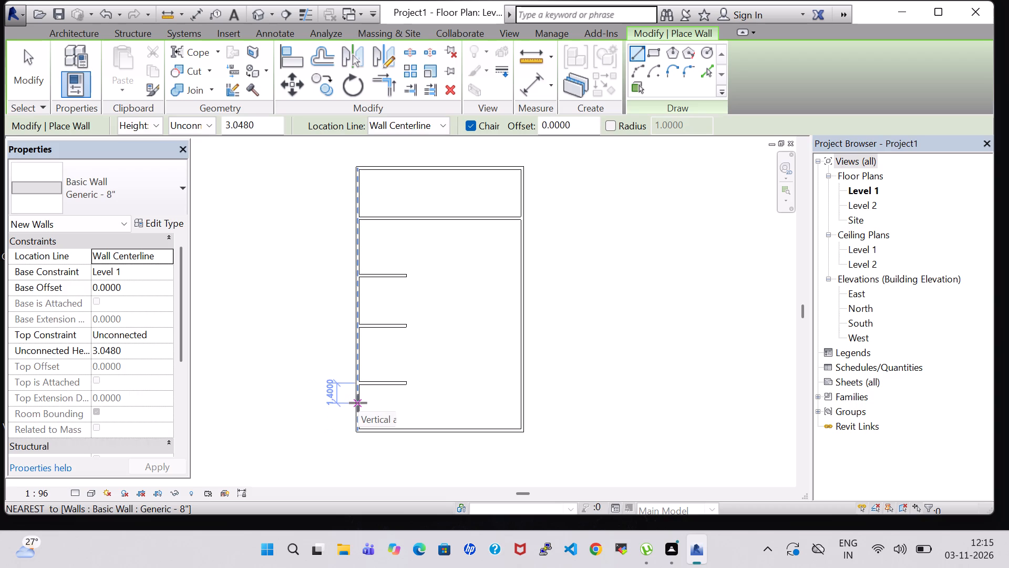
key(2)
key(Return)
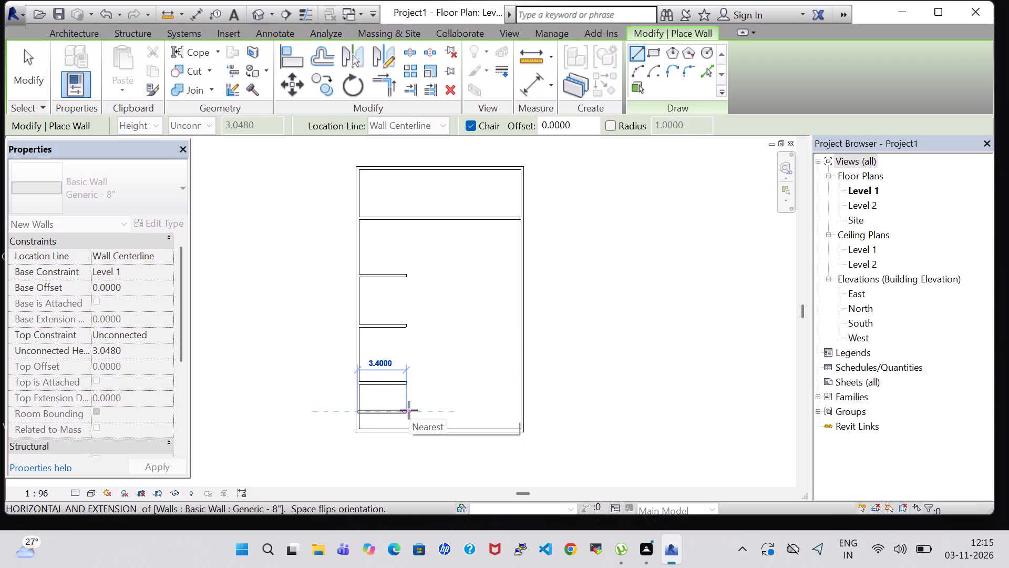
click(445, 410)
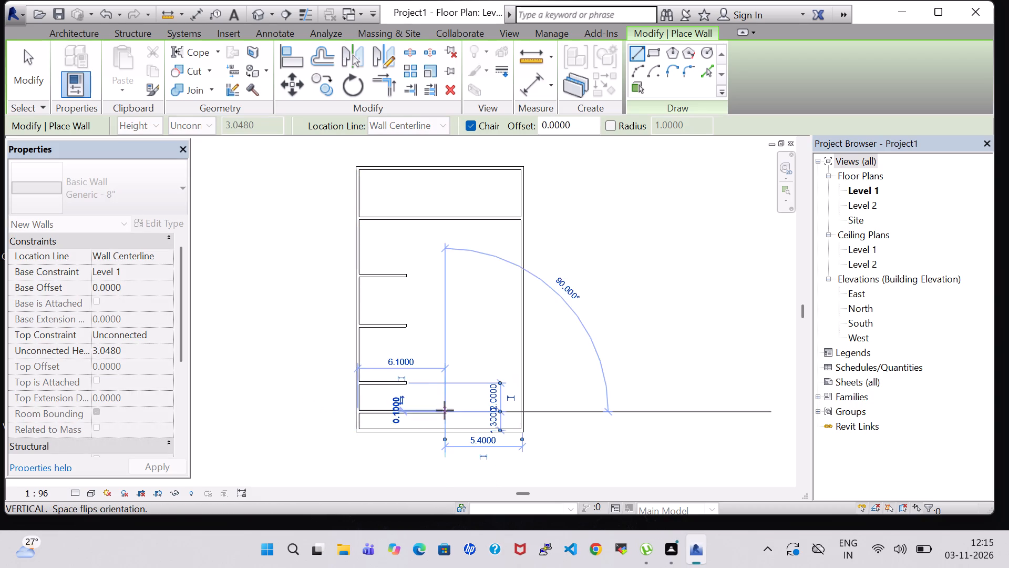
key(Escape)
key(Escape)
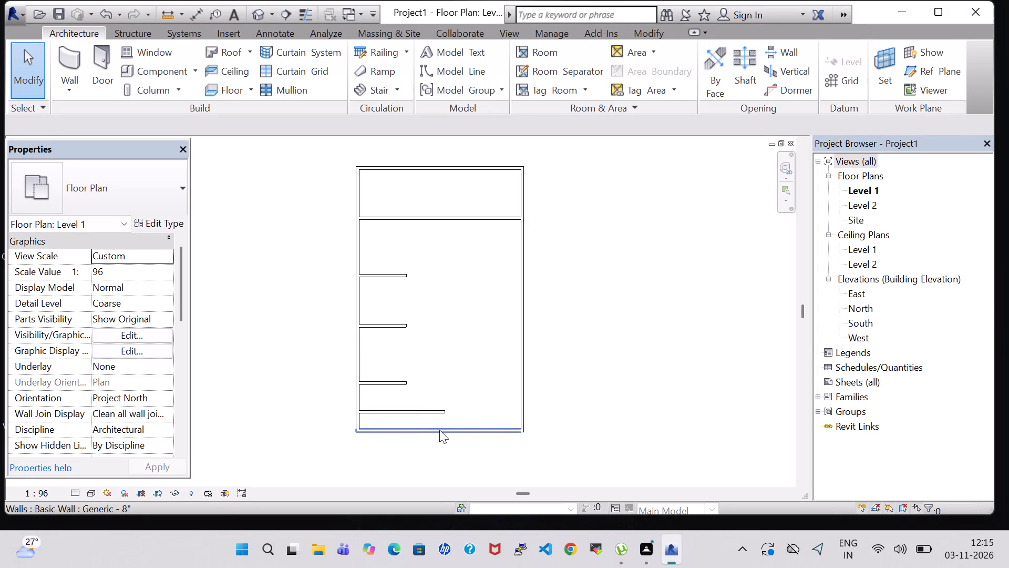
Nudge the southernmost partition south until it is 2.6 m from the short partition above it.
click(418, 411)
key(Down)
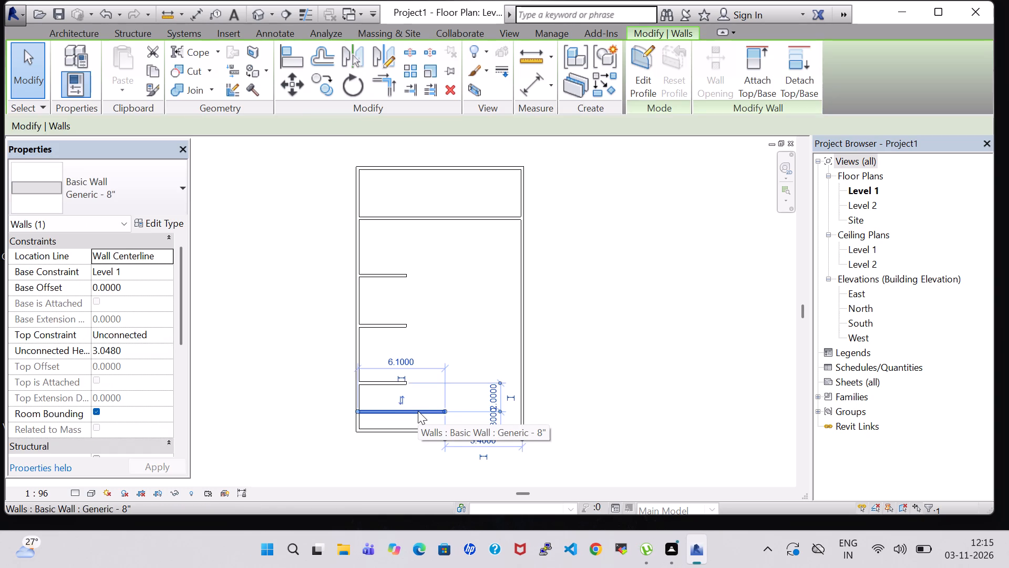
key(Down)
key(Down)
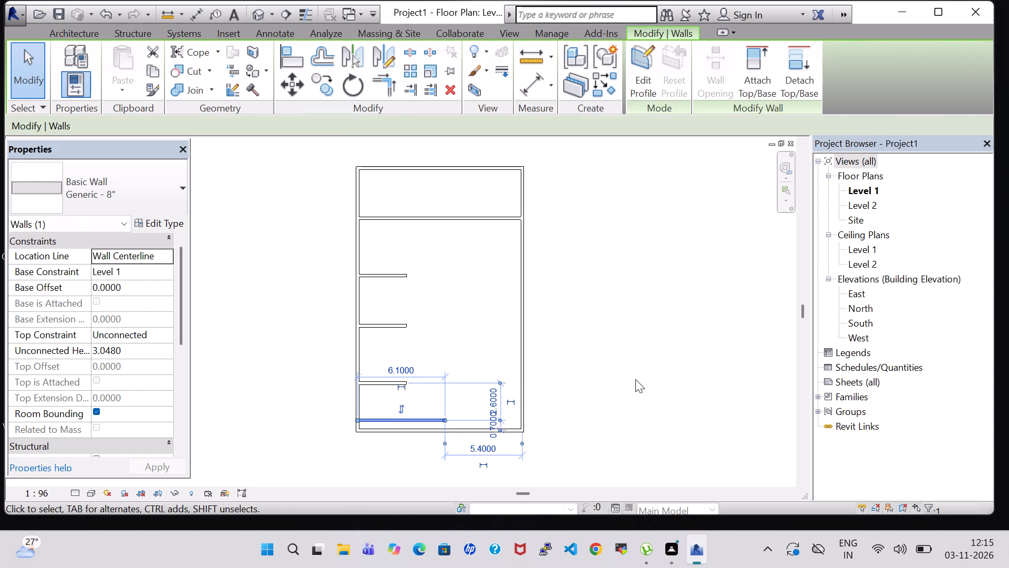
click(642, 373)
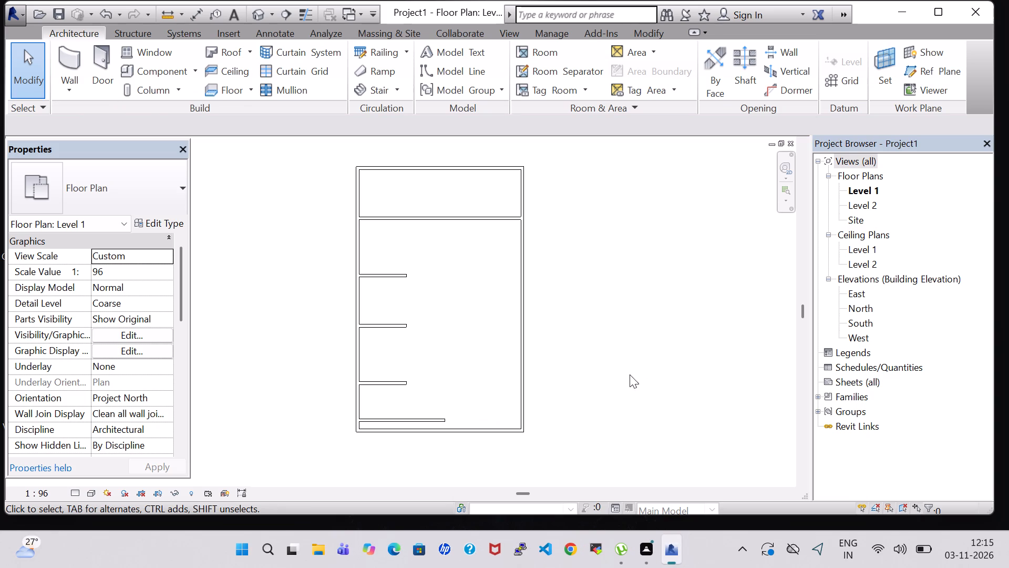
Draw a vertical partition from the north to the south perimeter wall, 4.5 m east of the west wall.
click(64, 52)
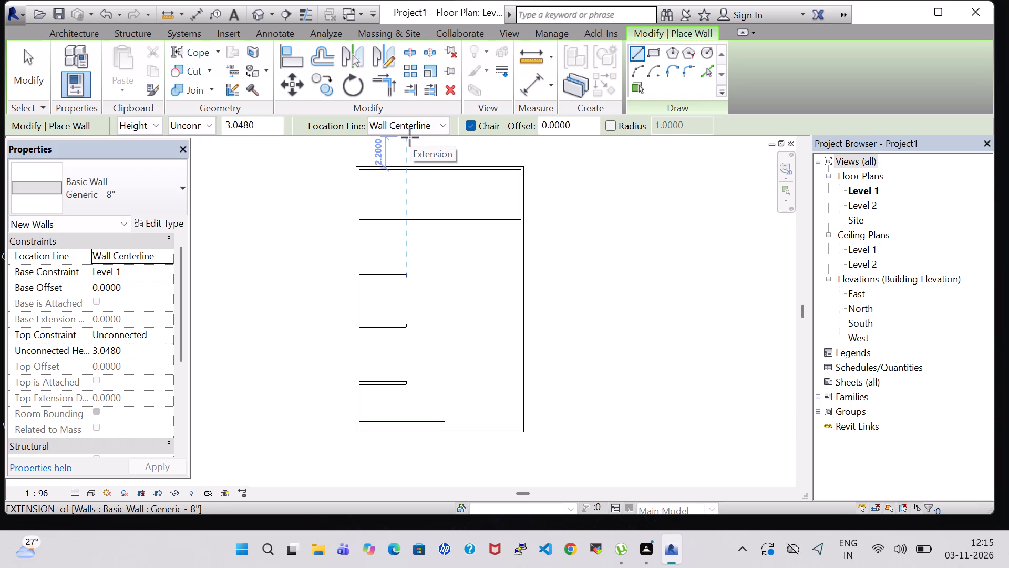
click(422, 171)
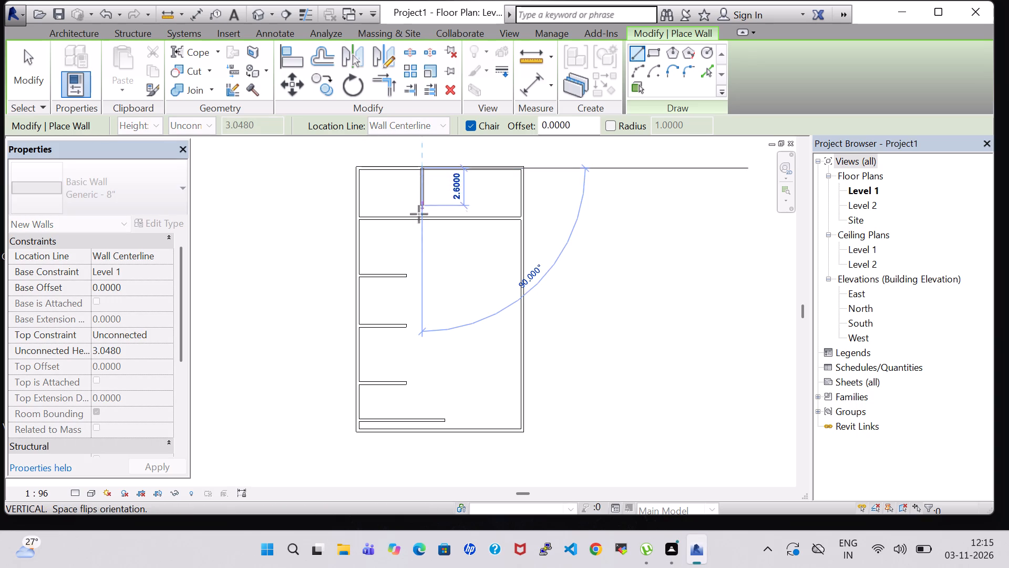
click(430, 435)
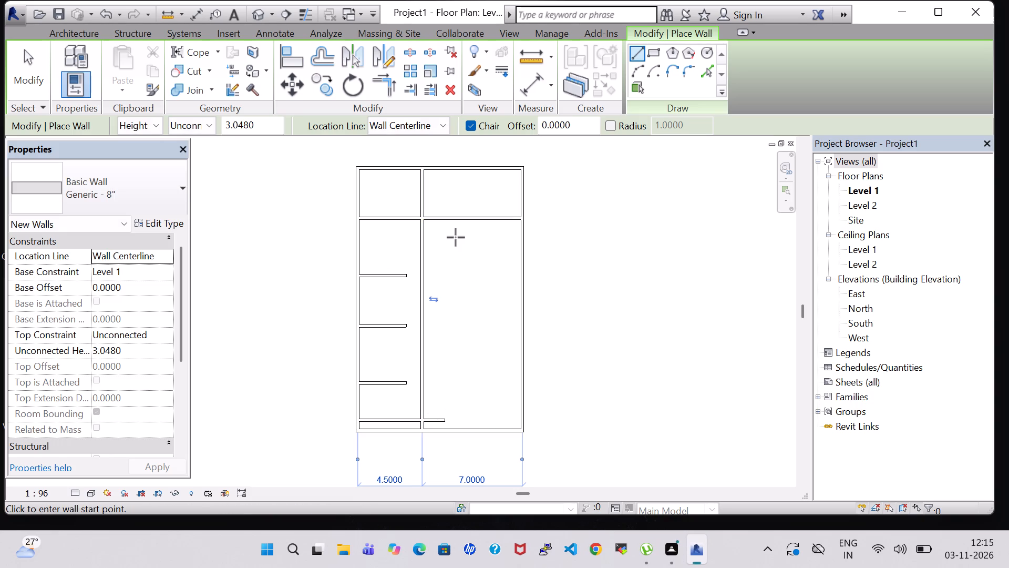
Draw a vertical partition from the north perimeter wall to the full-width partition, 3 m west of the east wall.
click(479, 168)
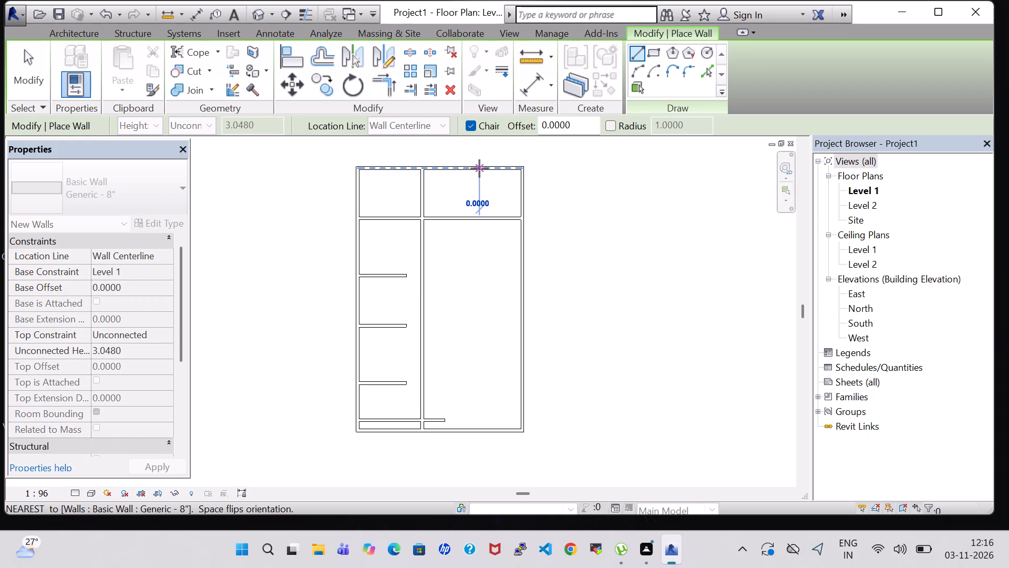
click(482, 219)
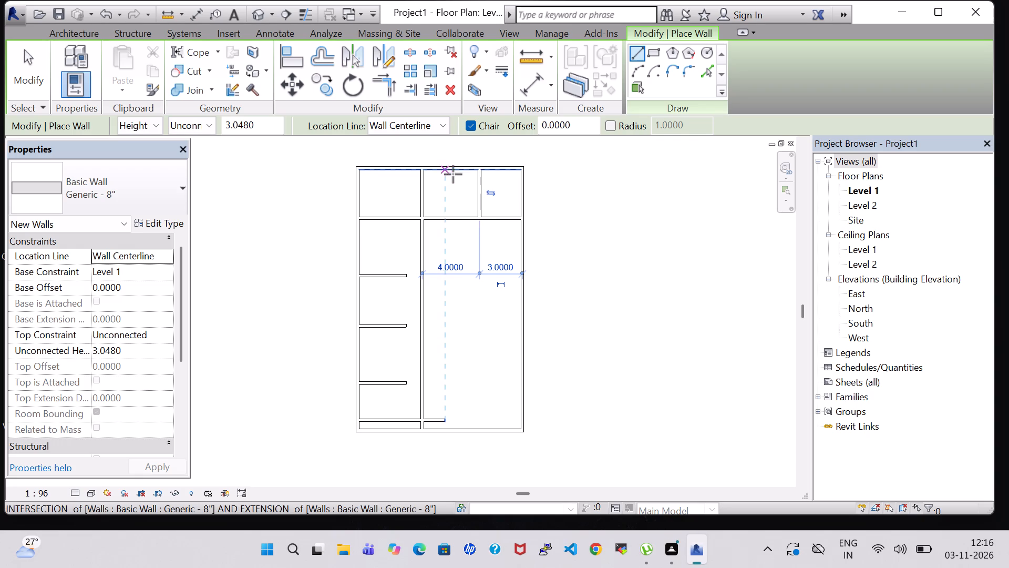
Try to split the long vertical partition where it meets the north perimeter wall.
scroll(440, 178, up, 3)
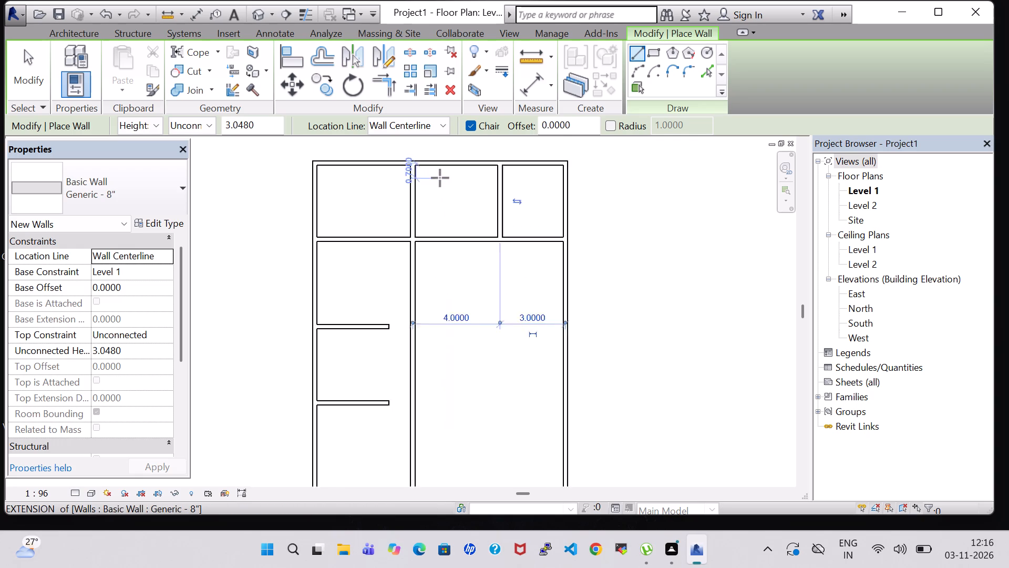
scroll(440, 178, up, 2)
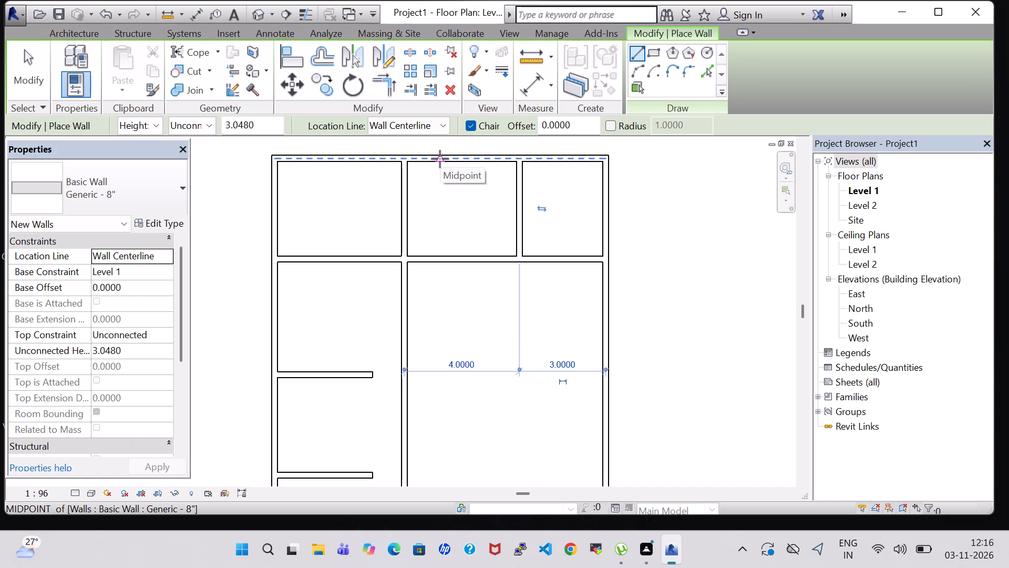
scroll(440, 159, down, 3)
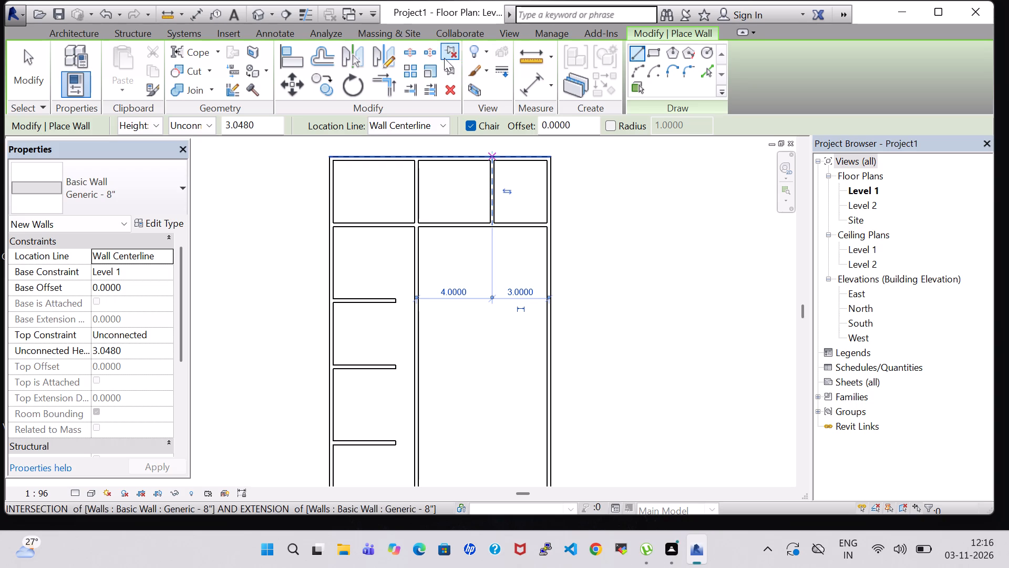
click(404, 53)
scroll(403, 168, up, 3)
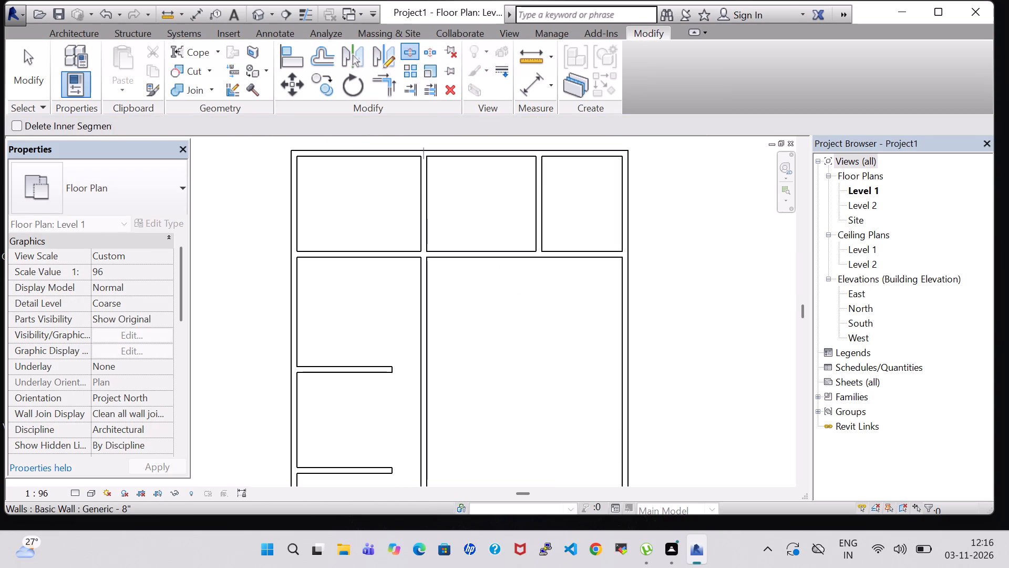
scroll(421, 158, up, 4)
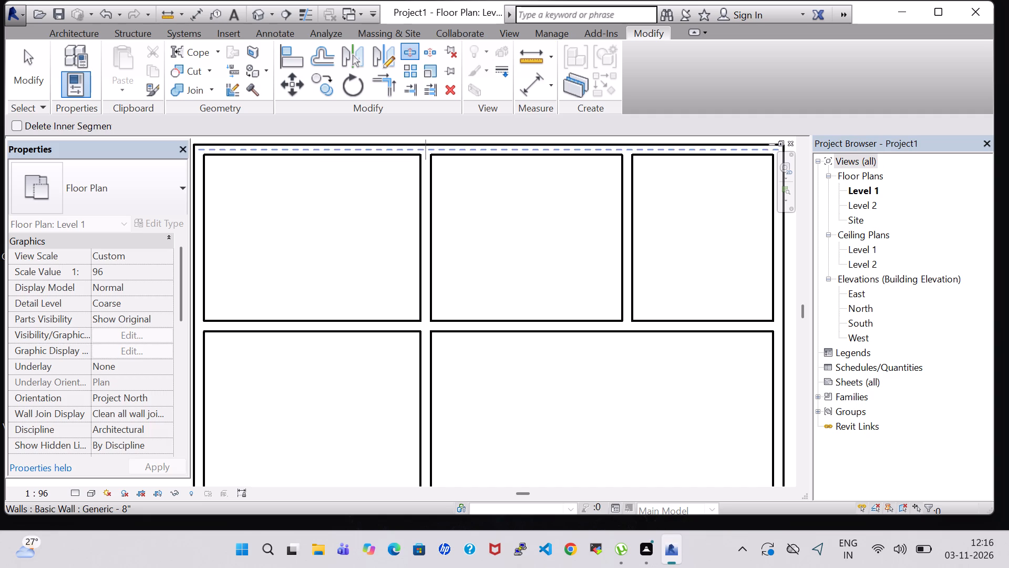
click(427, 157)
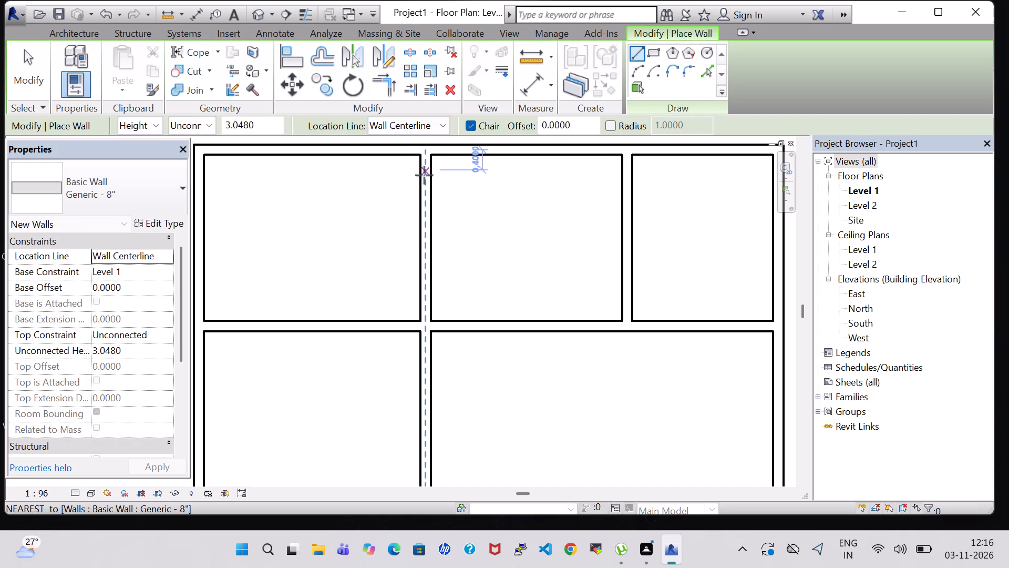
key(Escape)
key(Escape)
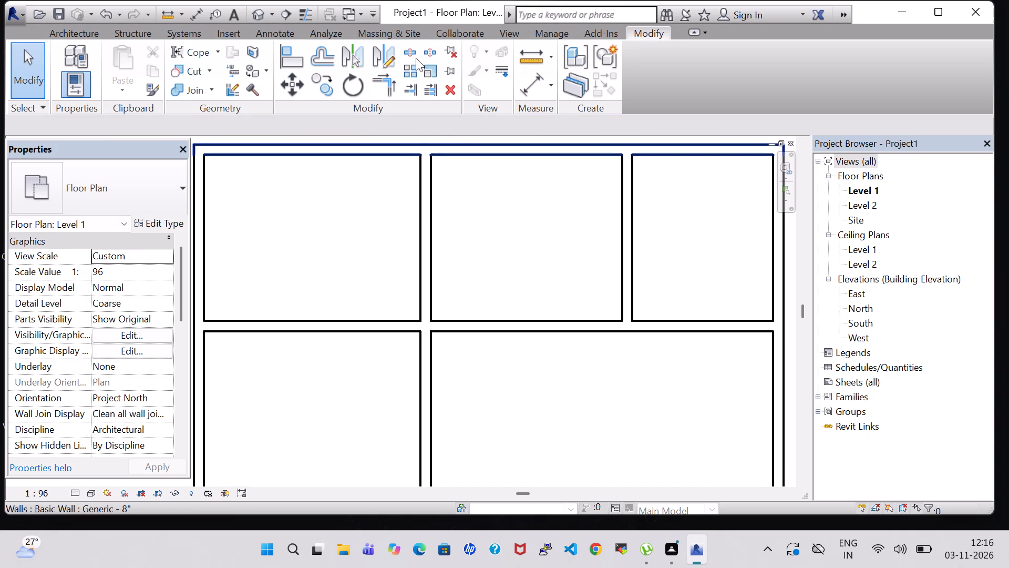
Split the long vertical partition where it crosses the full-width horizontal partition.
click(409, 57)
scroll(424, 309, up, 5)
click(430, 334)
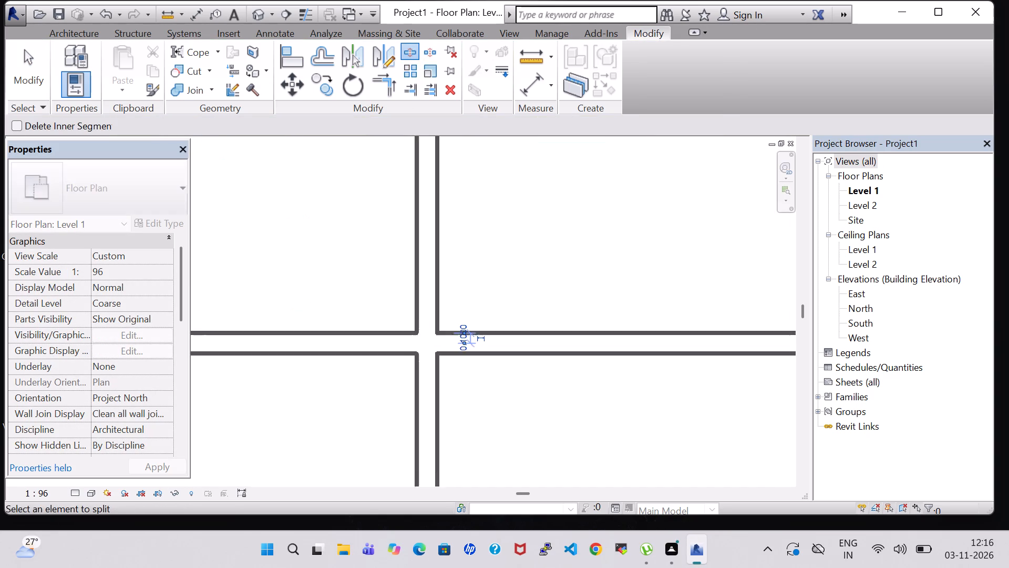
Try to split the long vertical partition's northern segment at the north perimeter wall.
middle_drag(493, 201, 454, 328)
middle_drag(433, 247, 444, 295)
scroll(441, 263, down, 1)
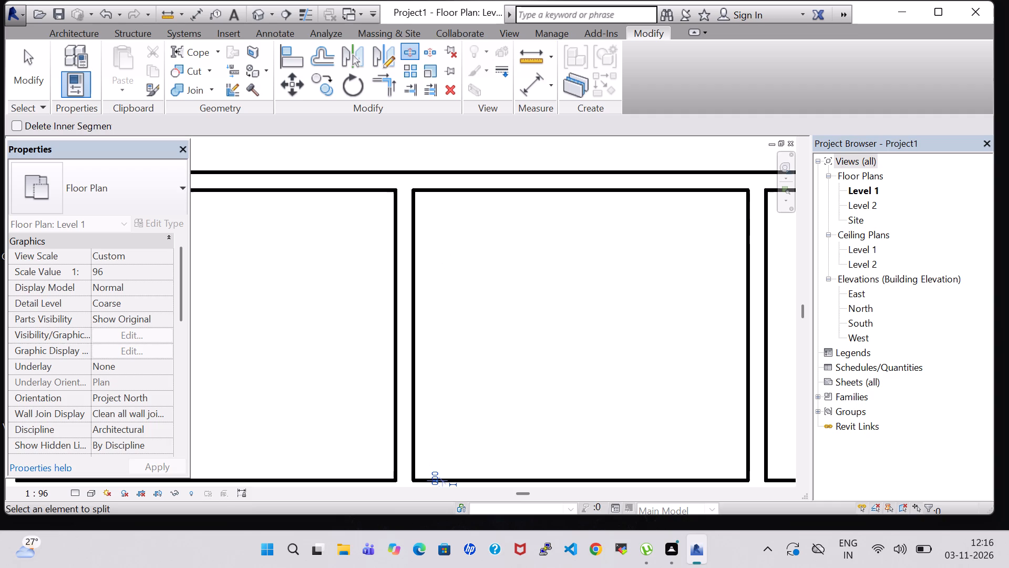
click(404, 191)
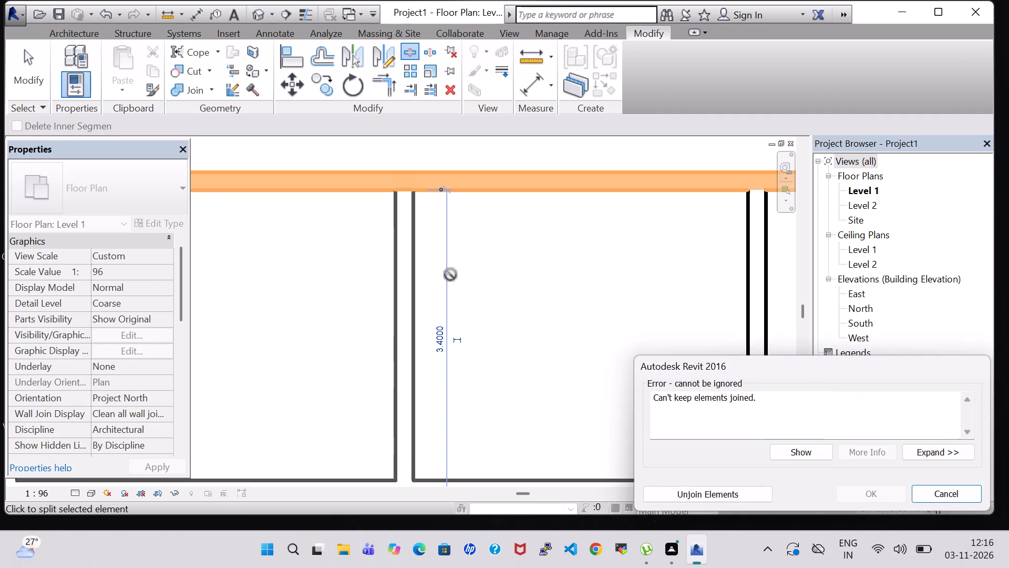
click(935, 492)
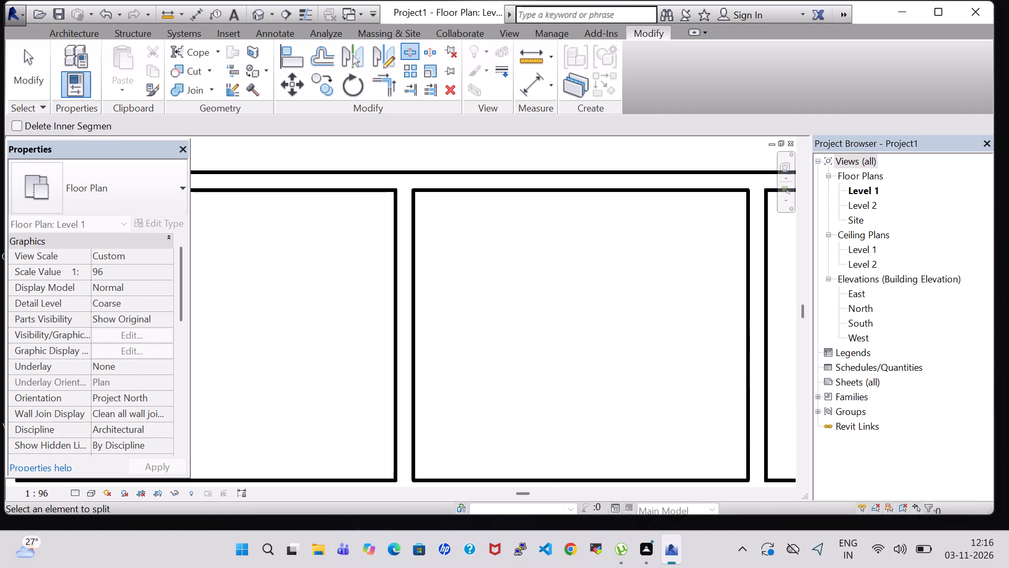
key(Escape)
Delete the vertical partition segment between the north perimeter wall and the full-width partition, 4.5 m from the west wall.
click(409, 315)
key(Delete)
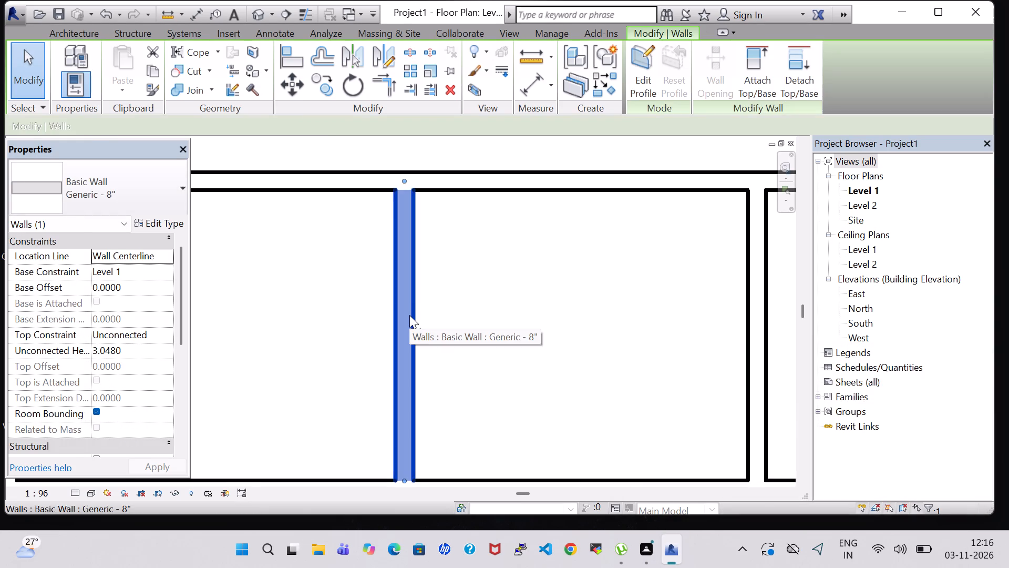
scroll(409, 315, down, 4)
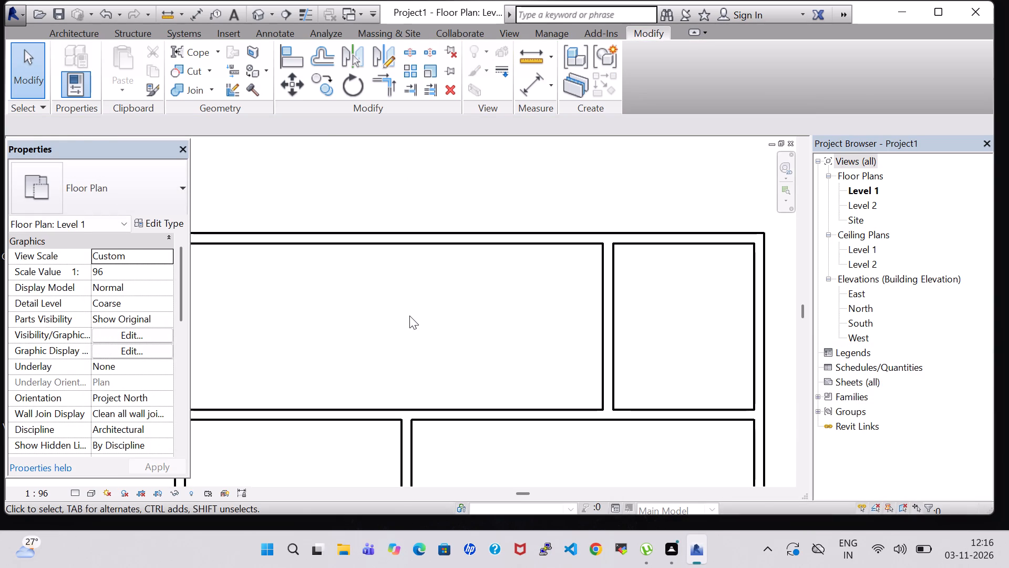
Draw a vertical partition wall from the full-width partition to the north perimeter wall, 0.9 m east of the long vertical partition.
click(85, 30)
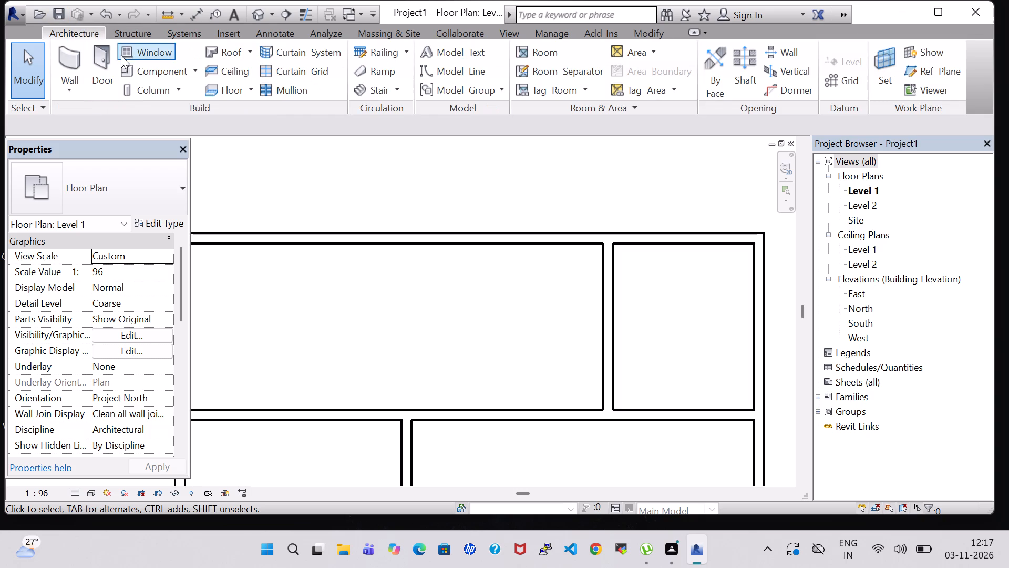
click(74, 54)
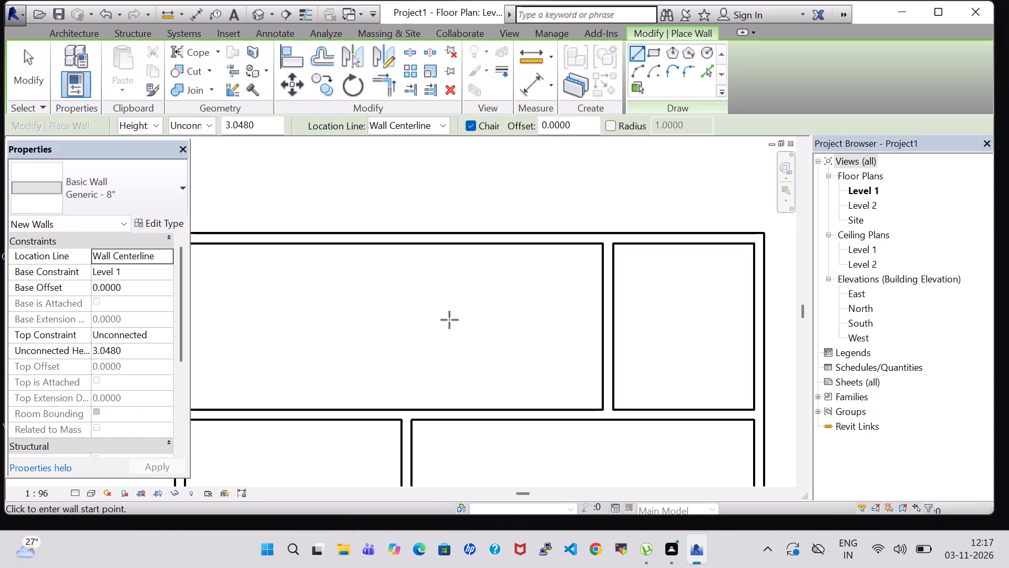
click(450, 411)
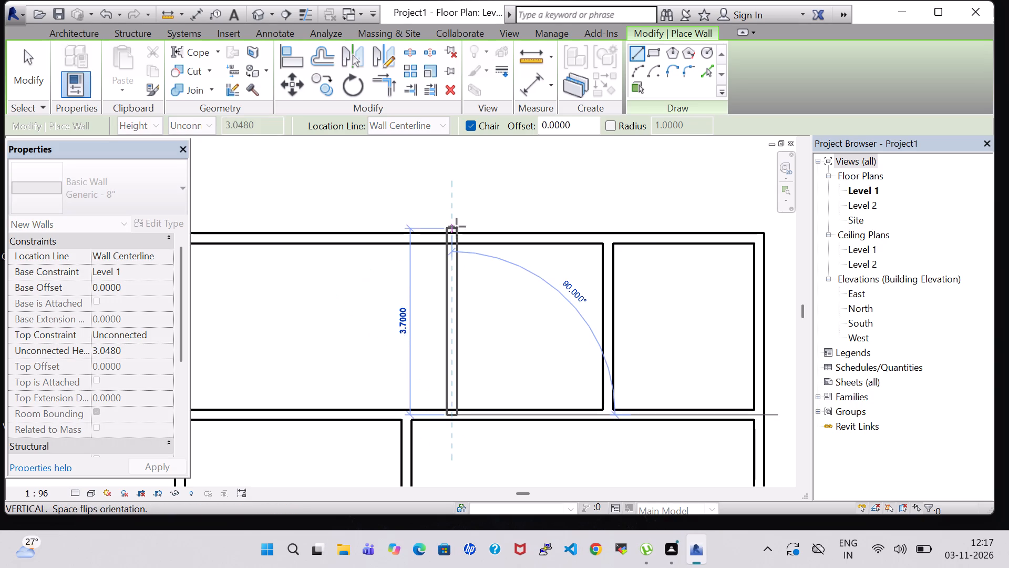
click(457, 230)
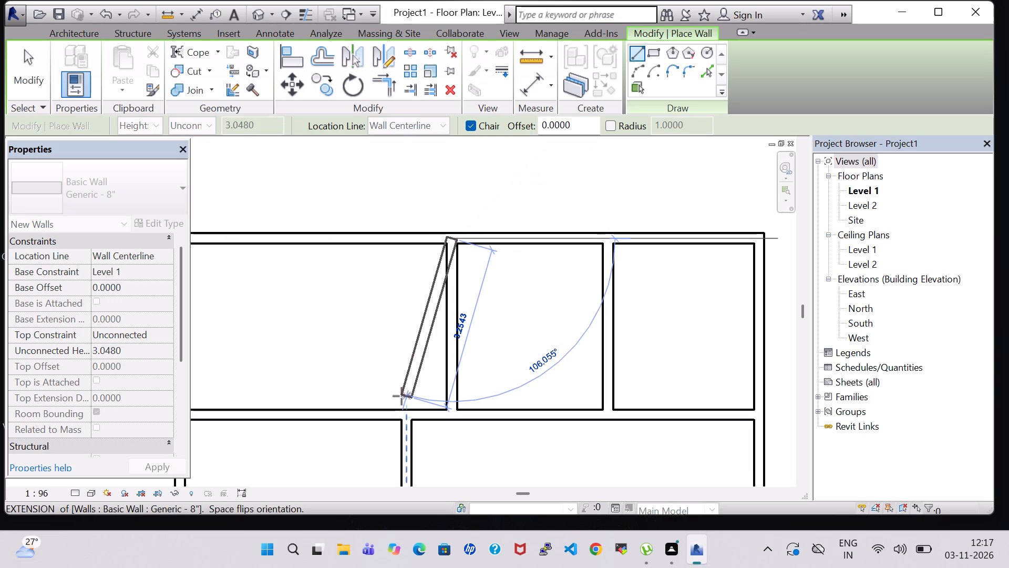
key(Escape)
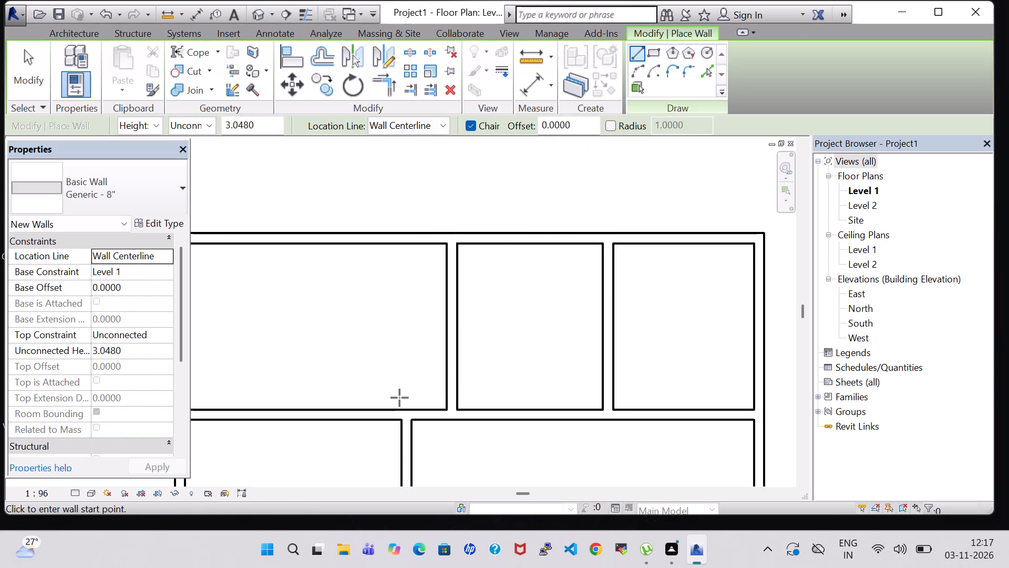
Draw another vertical partition from the full-width partition to the north perimeter wall, 1.1 m west of the long vertical partition.
click(351, 415)
click(352, 230)
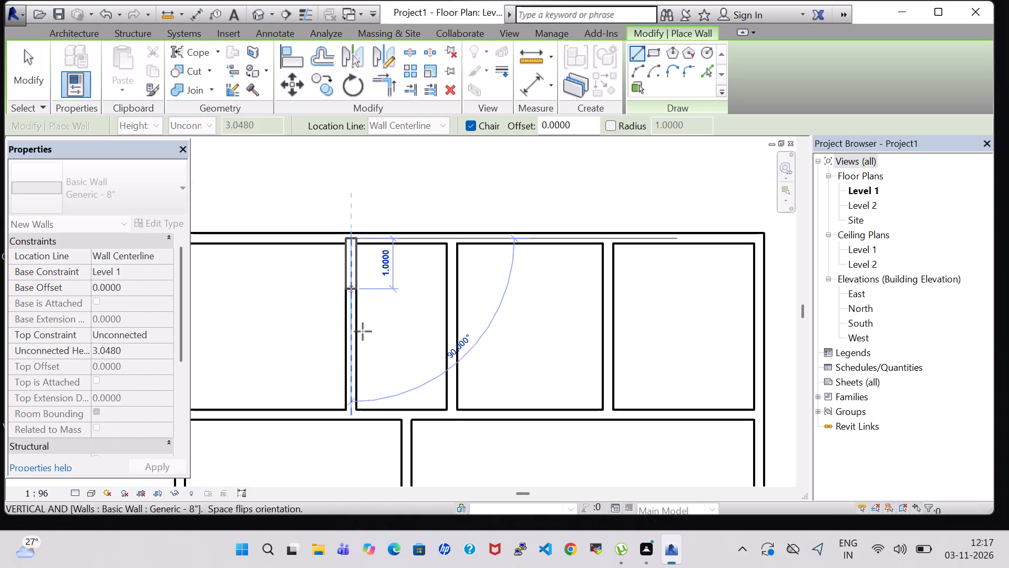
key(Escape)
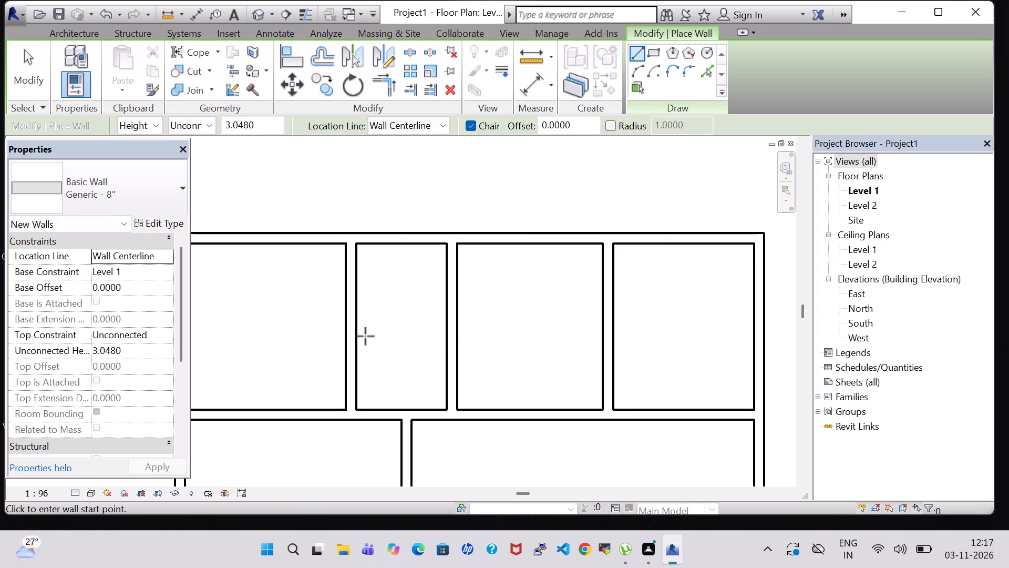
Draw a 2 m horizontal partition between the two new vertical partitions, 1.5 m north of the full-width partition.
scroll(365, 336, down, 1)
scroll(365, 336, up, 1)
scroll(365, 336, down, 1)
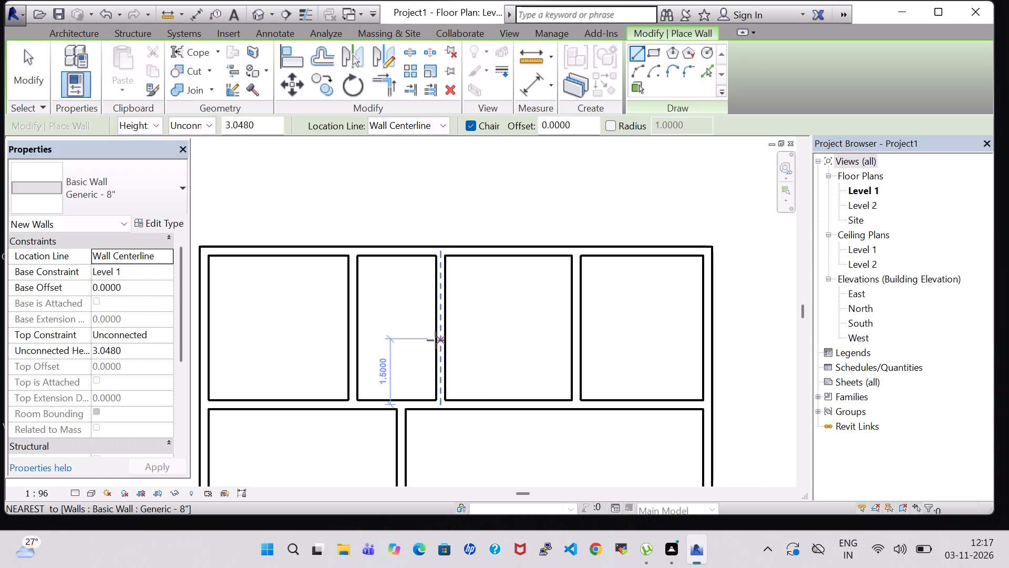
click(437, 340)
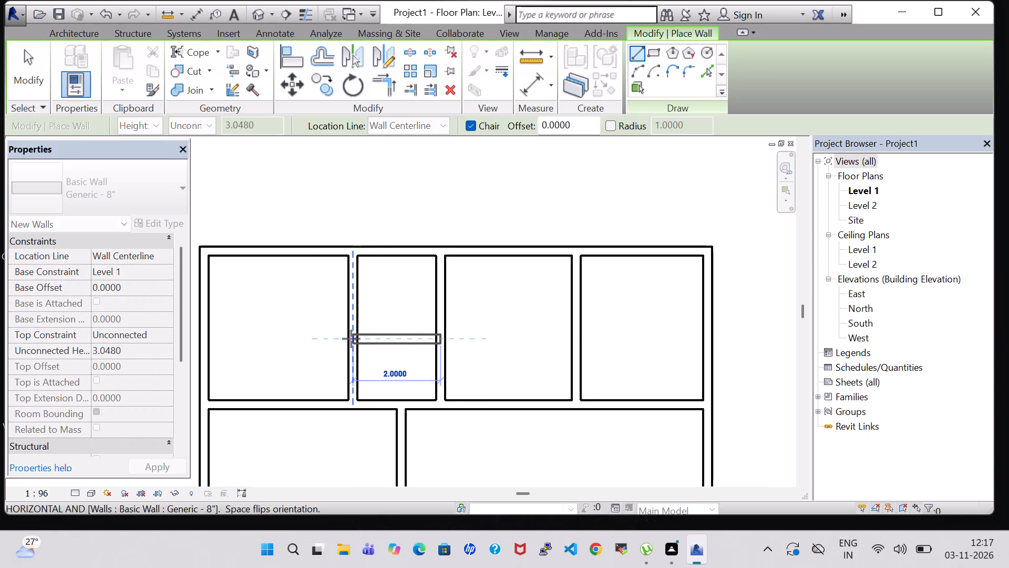
click(348, 339)
key(Escape)
key(Escape)
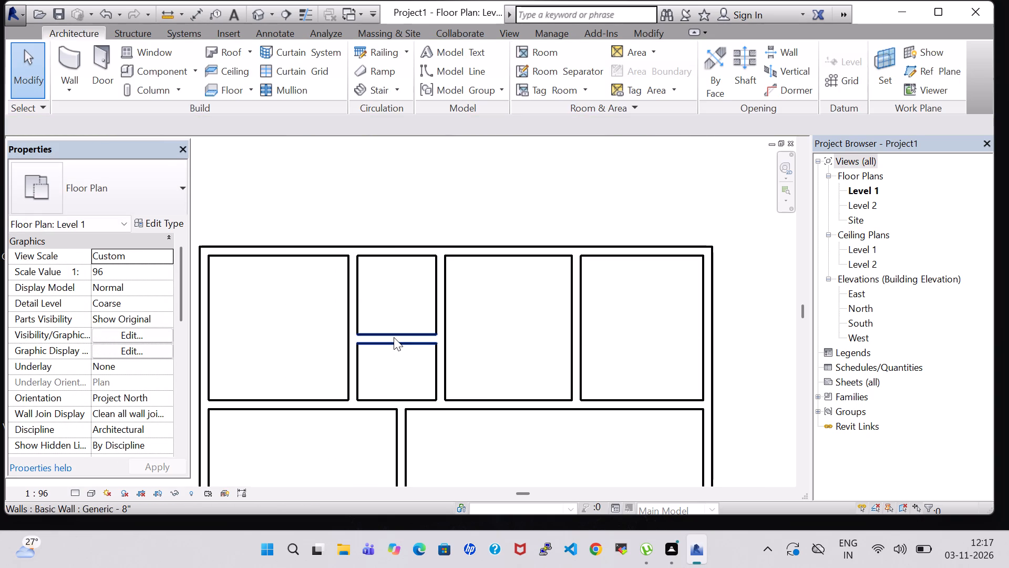
Split the full-width partition at the narrow room's west partition and at the west face of the long vertical partition.
scroll(393, 339, down, 1)
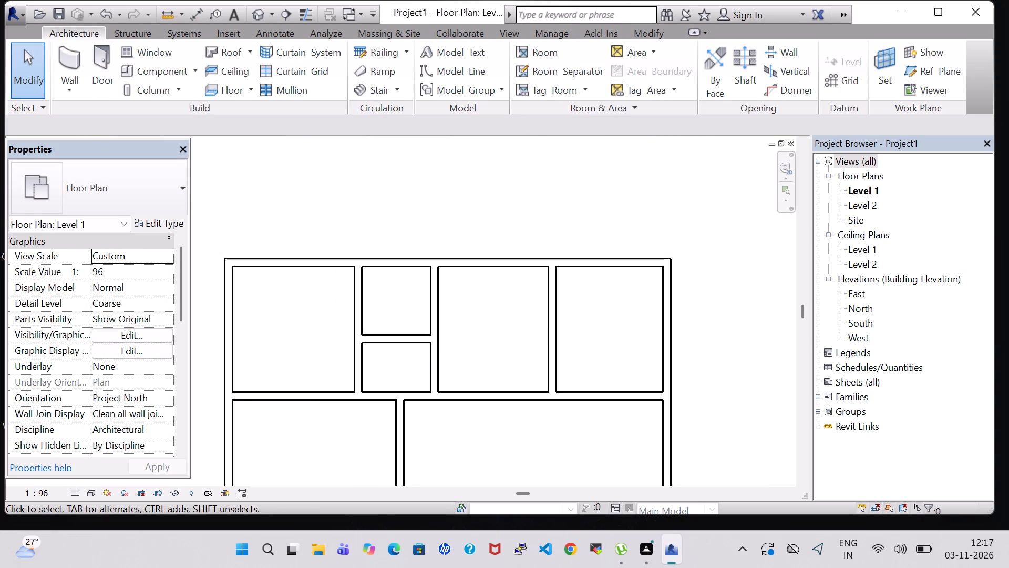
click(663, 31)
click(416, 56)
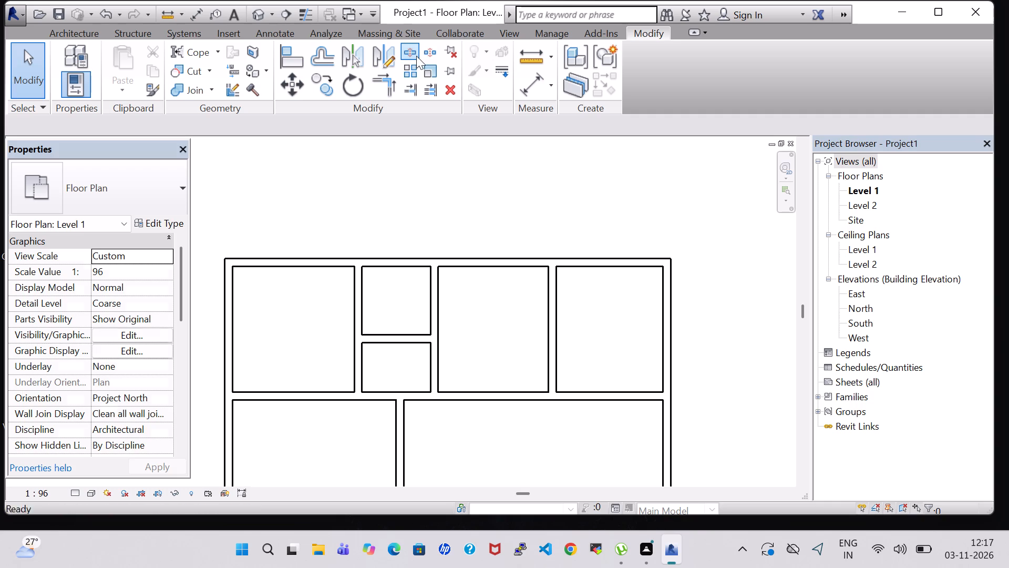
scroll(386, 374, up, 2)
scroll(386, 374, down, 1)
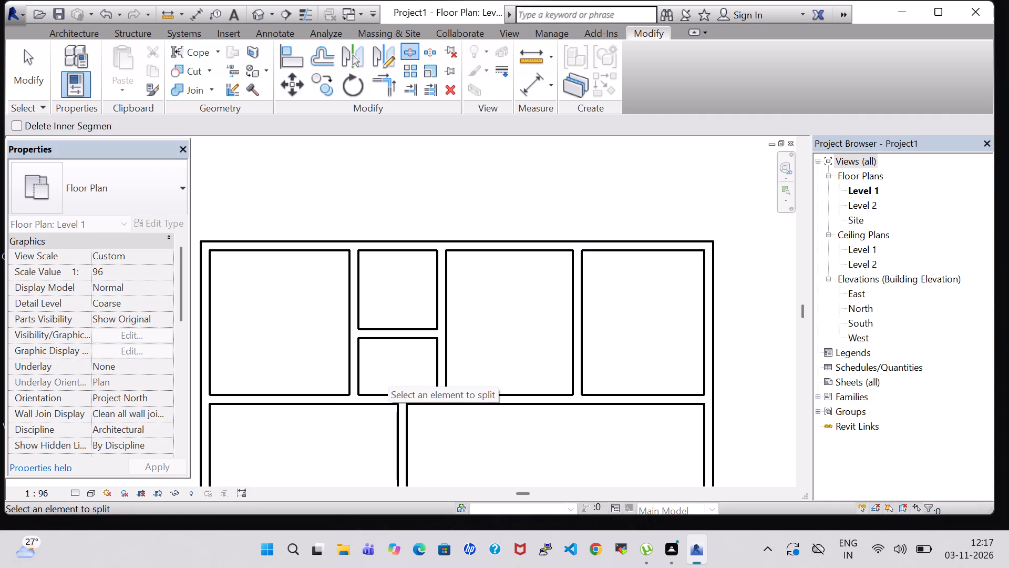
scroll(408, 379, up, 2)
scroll(408, 379, down, 3)
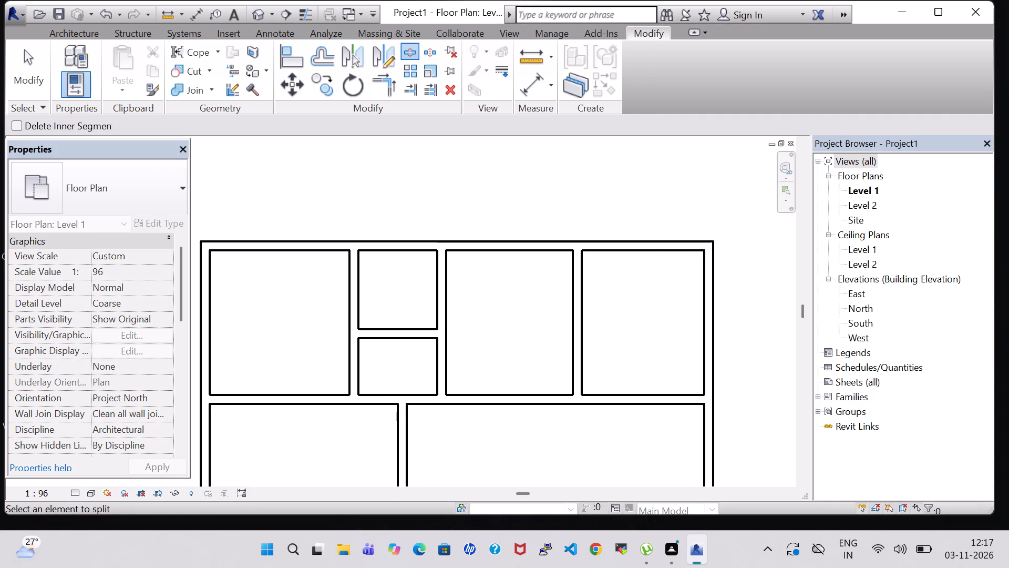
scroll(407, 379, down, 1)
middle_drag(407, 379, 426, 339)
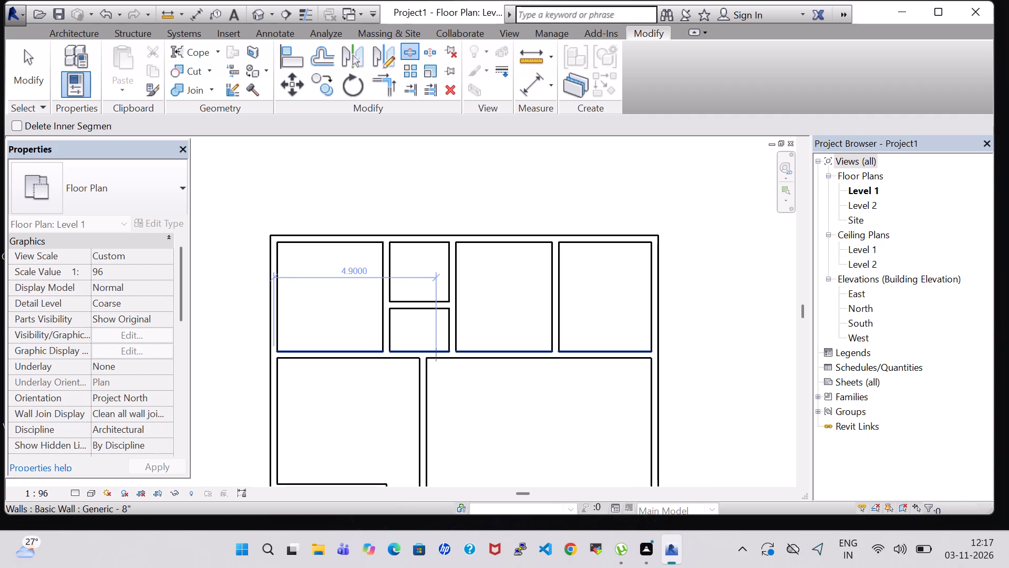
scroll(427, 353, up, 3)
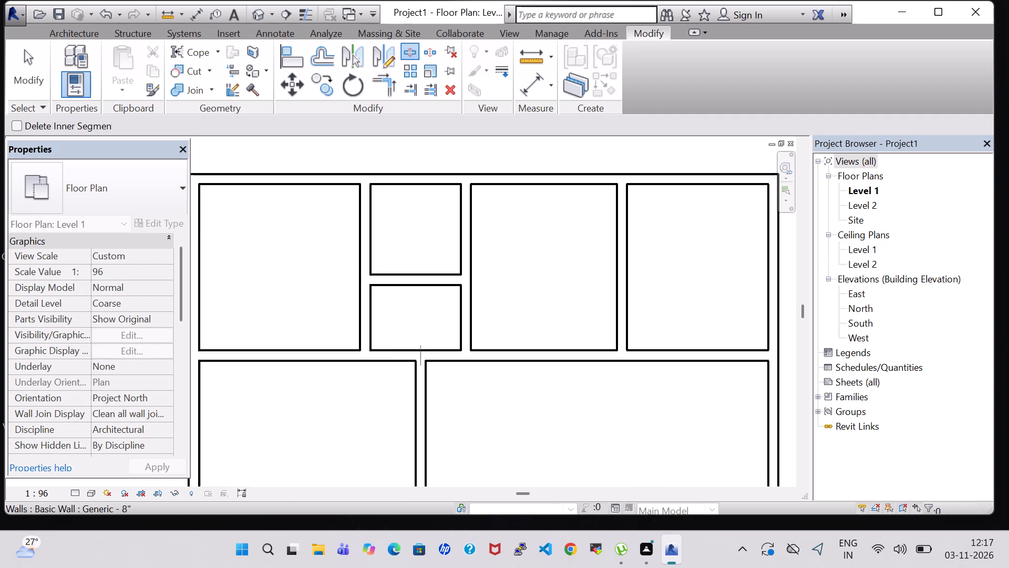
scroll(372, 358, up, 5)
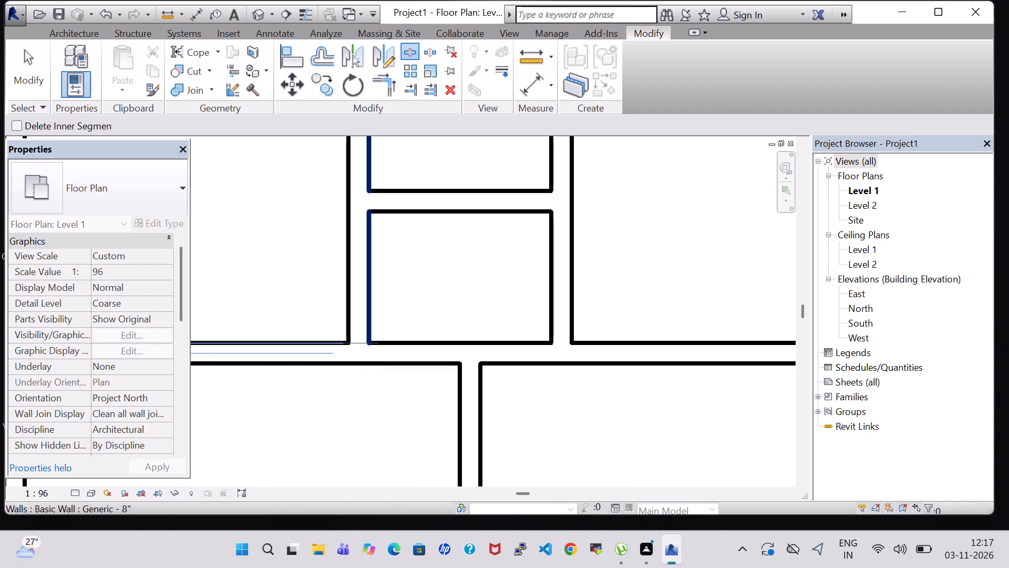
click(370, 354)
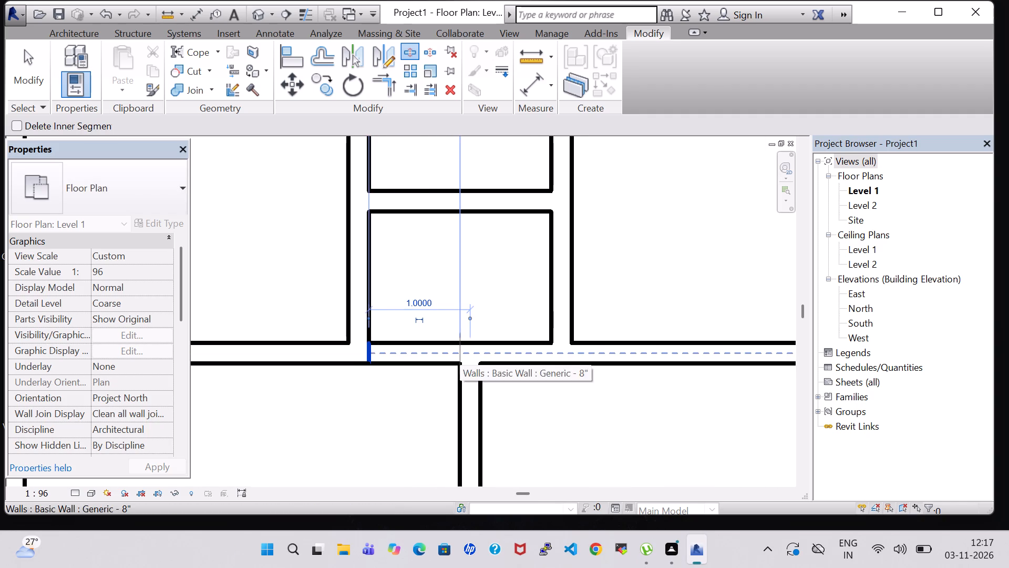
click(460, 356)
key(Escape)
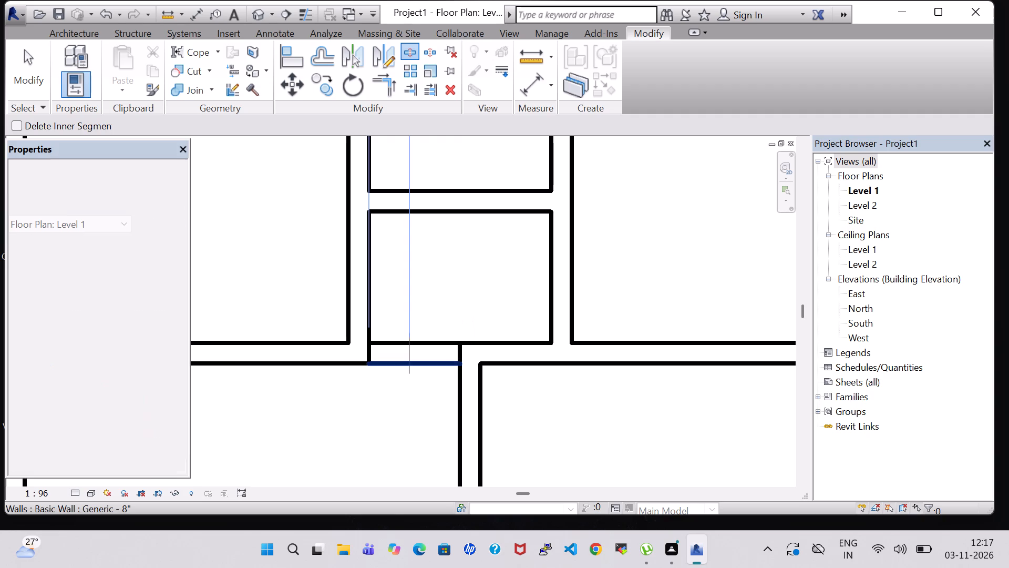
key(Escape)
Delete the short full-width partition segment between the two splits to open the narrow room's south side.
click(416, 357)
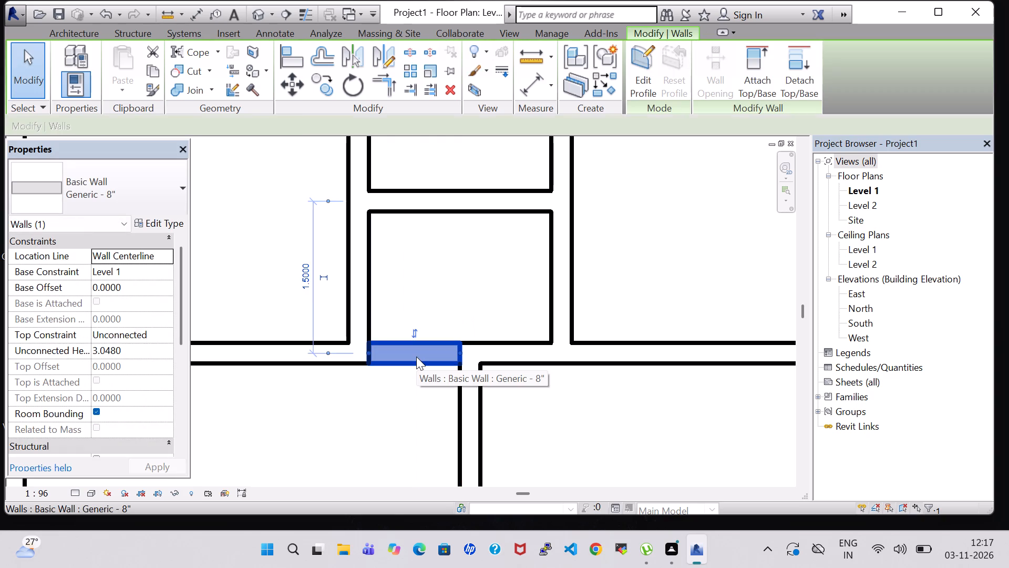
key(Delete)
scroll(416, 357, down, 4)
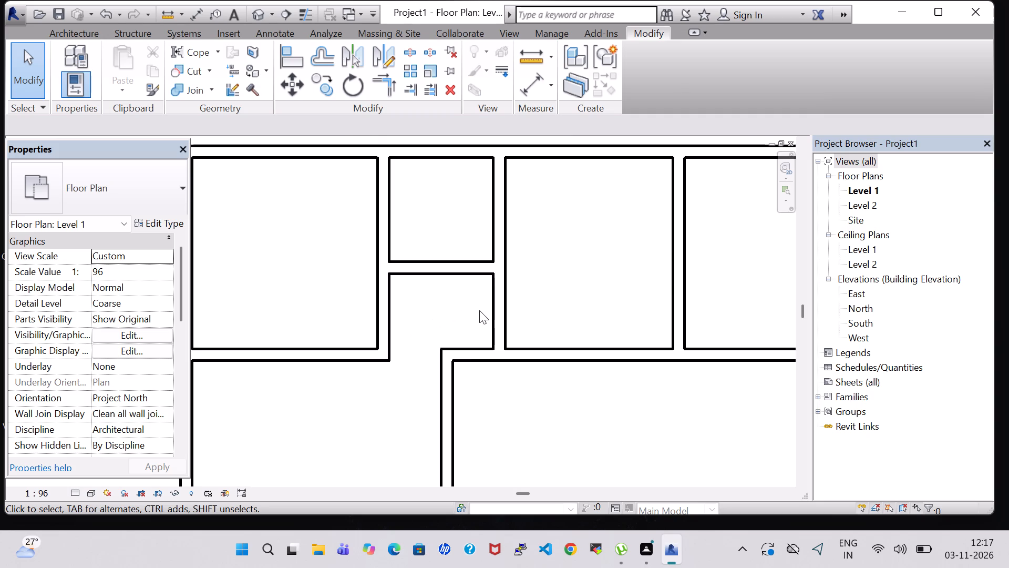
scroll(484, 353, up, 2)
scroll(487, 367, down, 6)
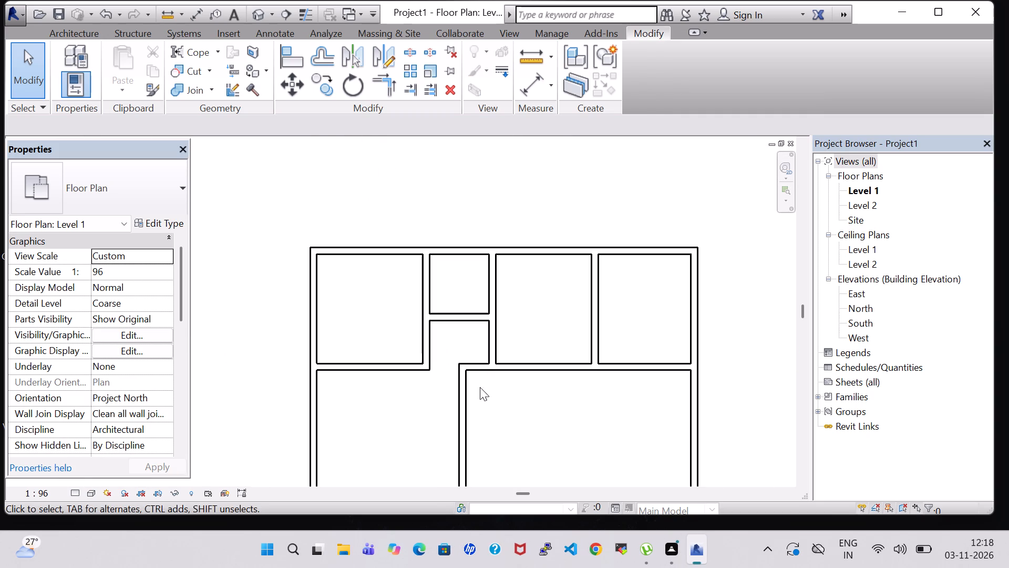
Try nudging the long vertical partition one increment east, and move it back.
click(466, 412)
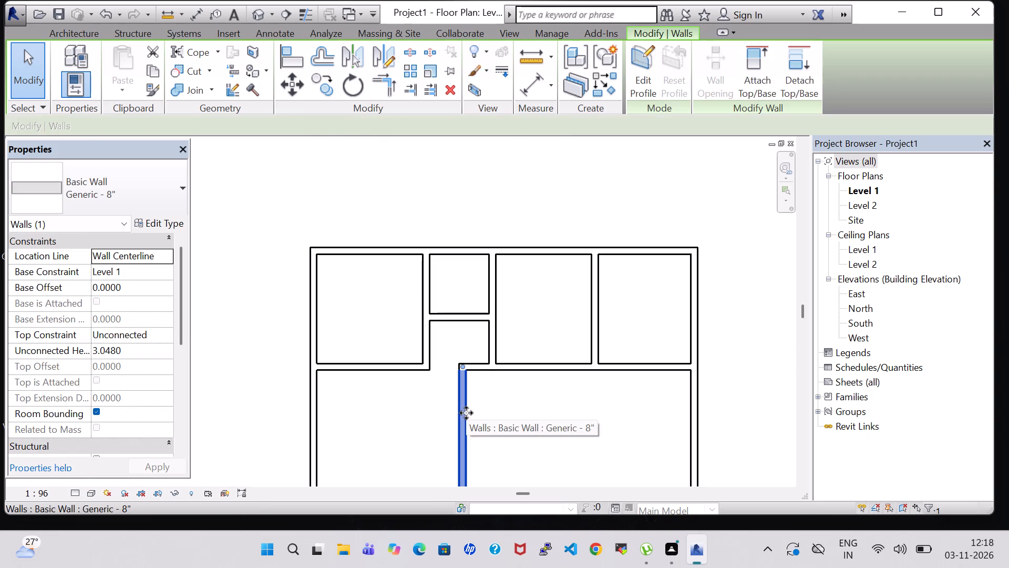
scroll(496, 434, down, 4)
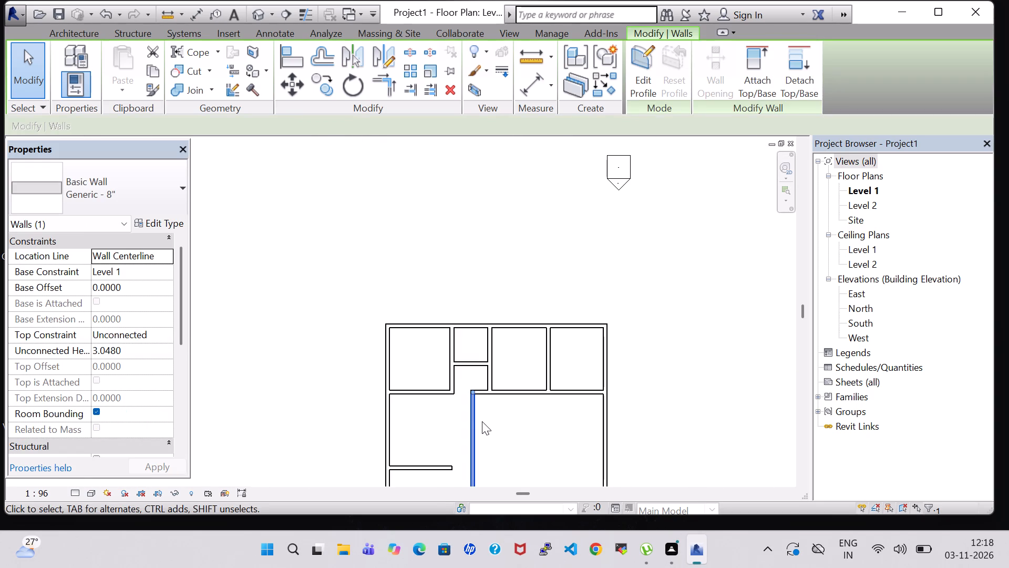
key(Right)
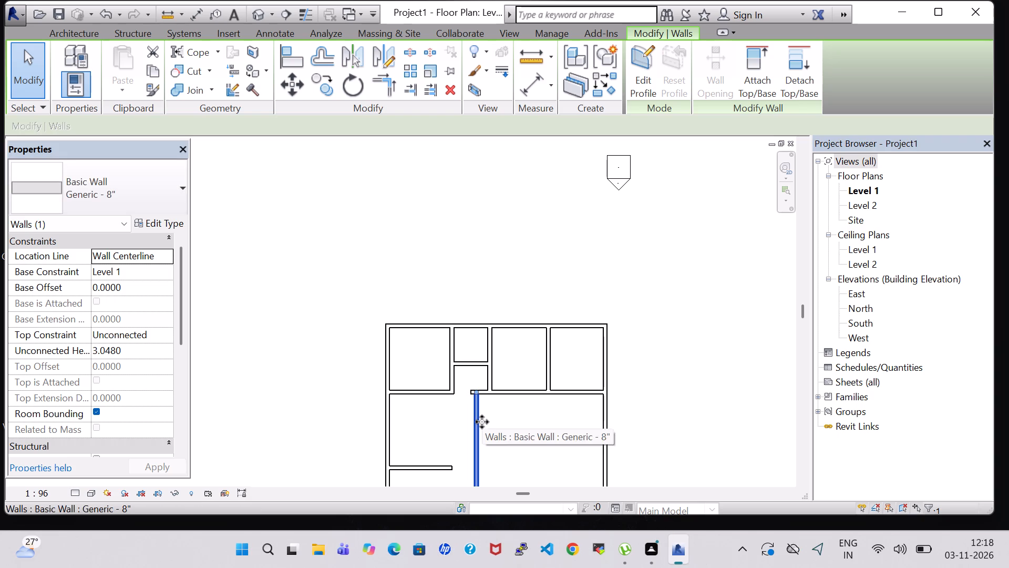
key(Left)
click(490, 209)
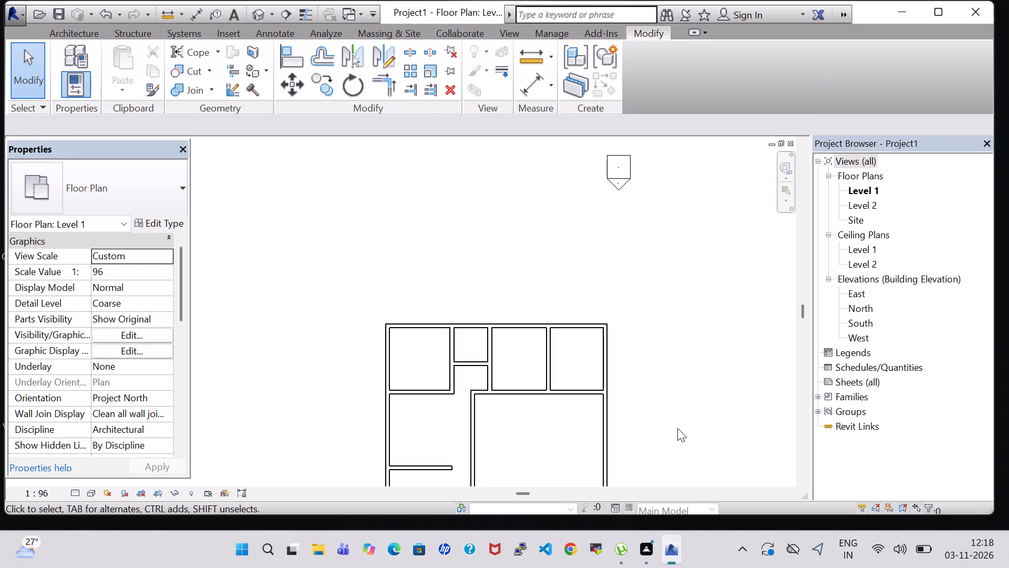
Nudge the long vertical partition two increments east.
middle_drag(677, 428, 684, 276)
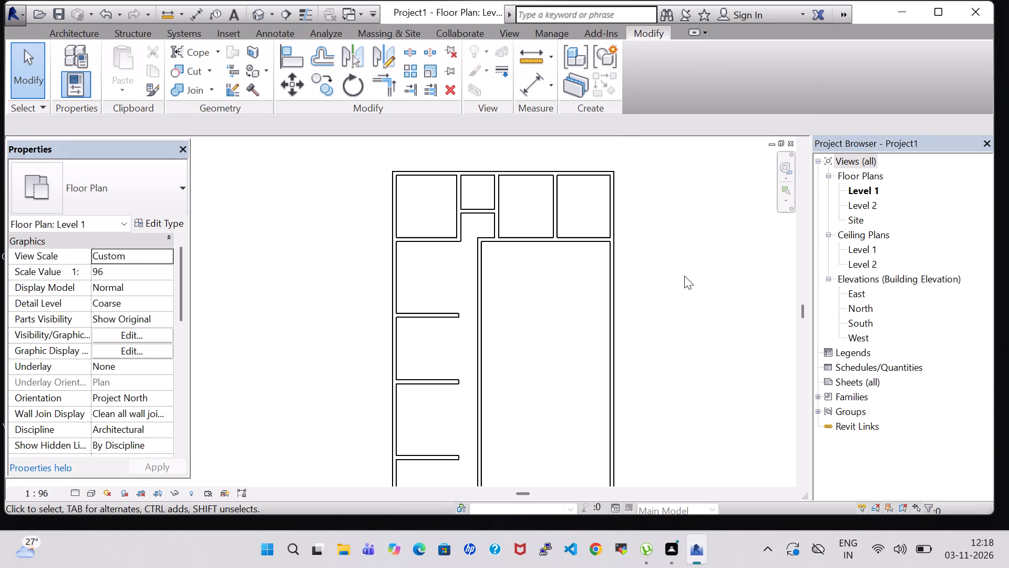
click(504, 239)
click(480, 270)
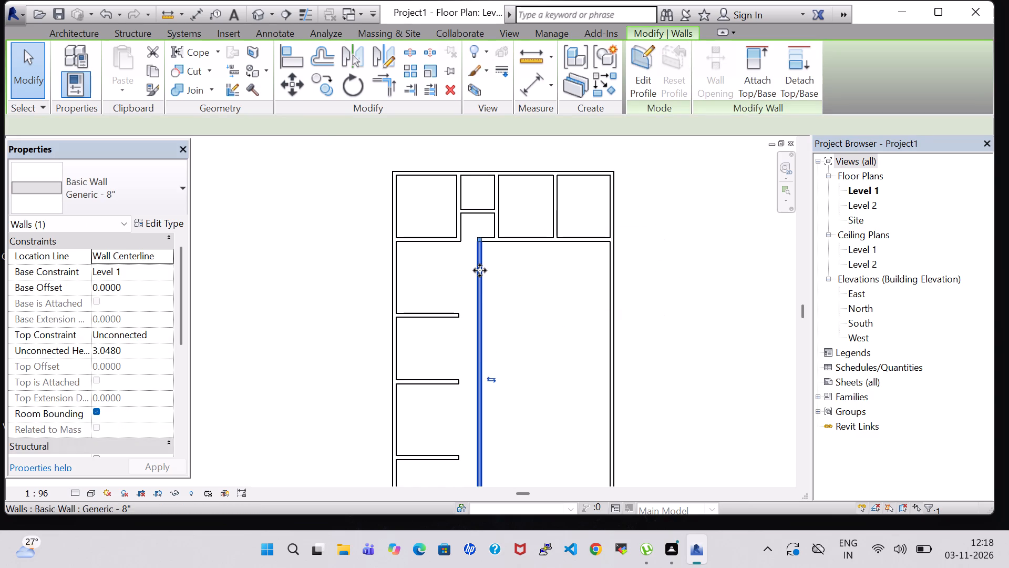
key(Right)
key(Right)
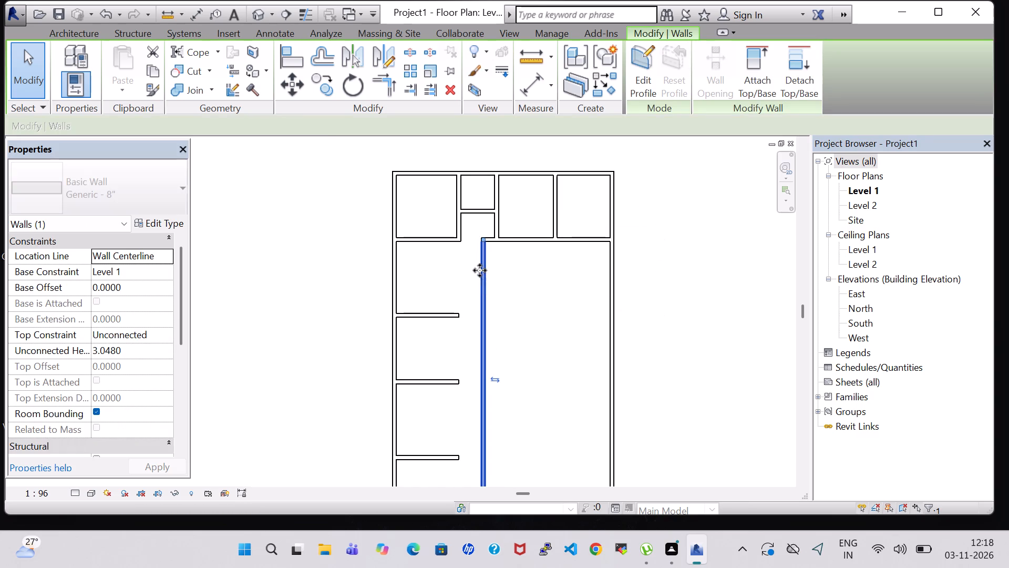
click(659, 270)
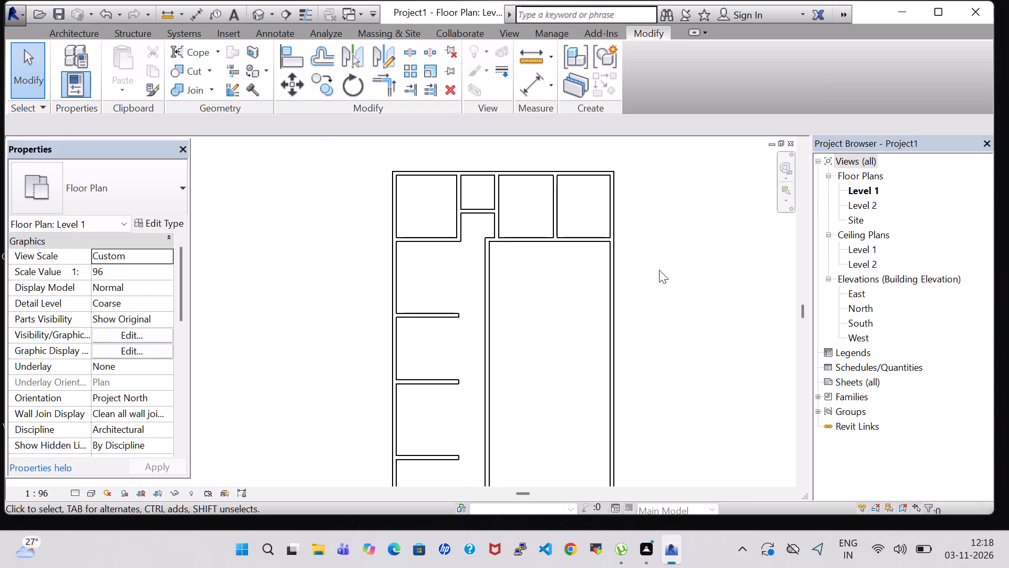
Nudge the vertical partition on the east side of the small north rooms three increments east.
scroll(388, 148, up, 3)
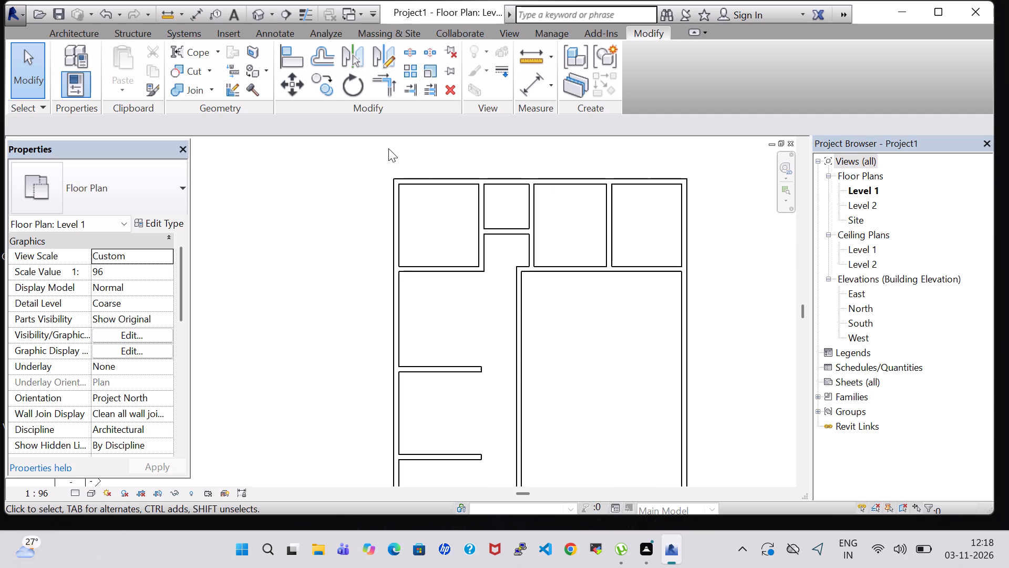
click(554, 261)
key(Right)
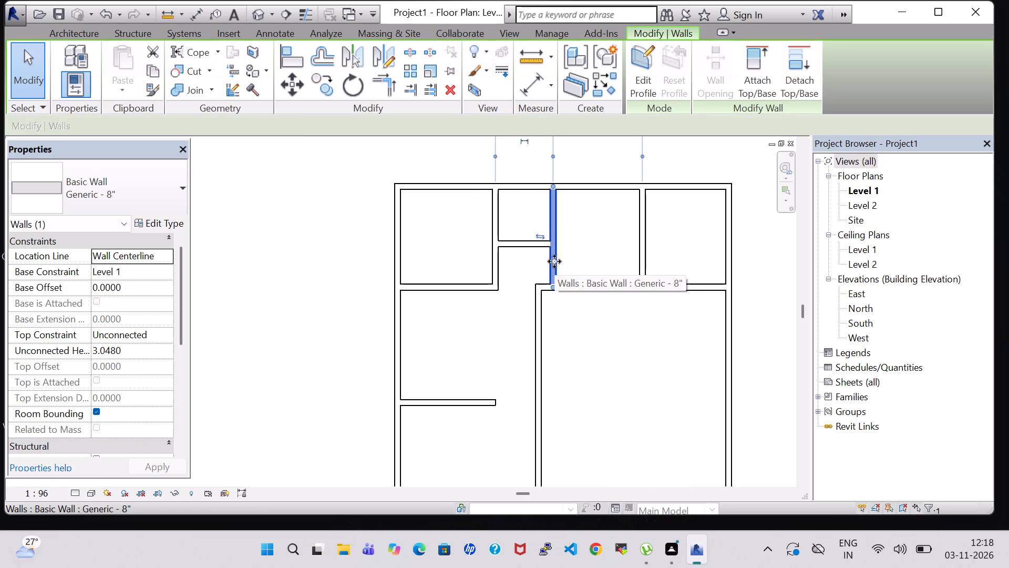
key(Right)
key(Right)
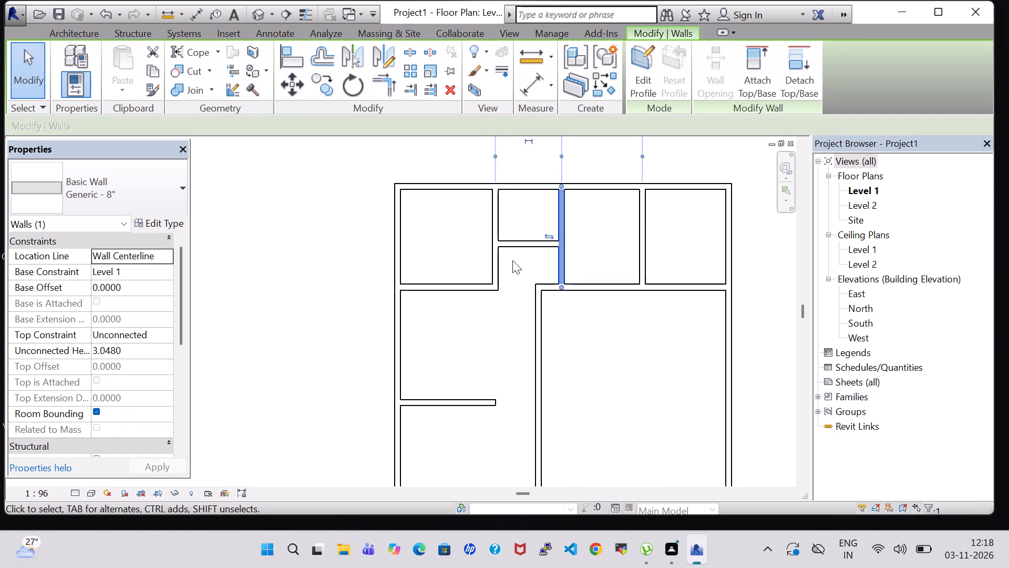
click(584, 364)
scroll(584, 364, down, 2)
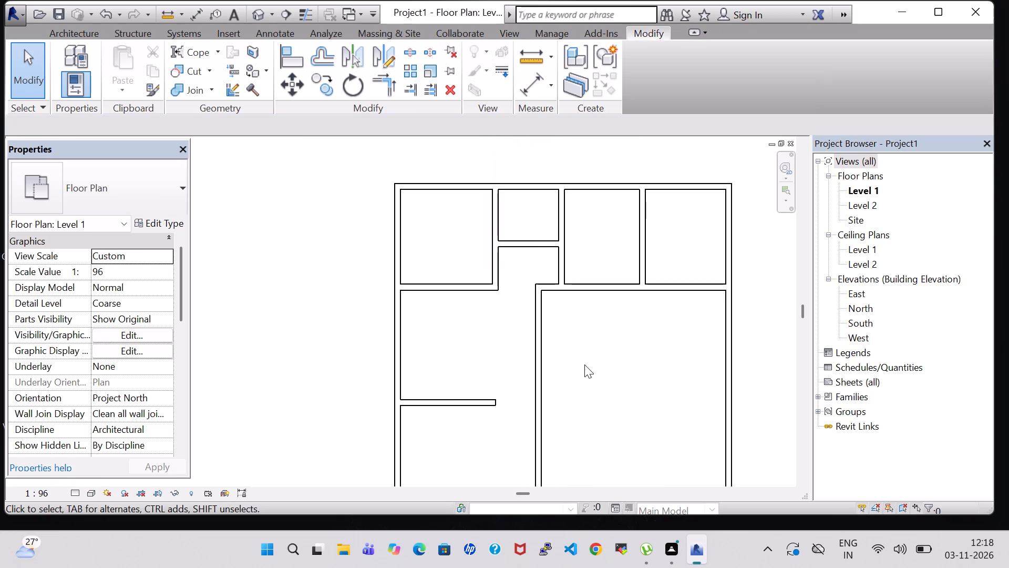
scroll(584, 364, down, 1)
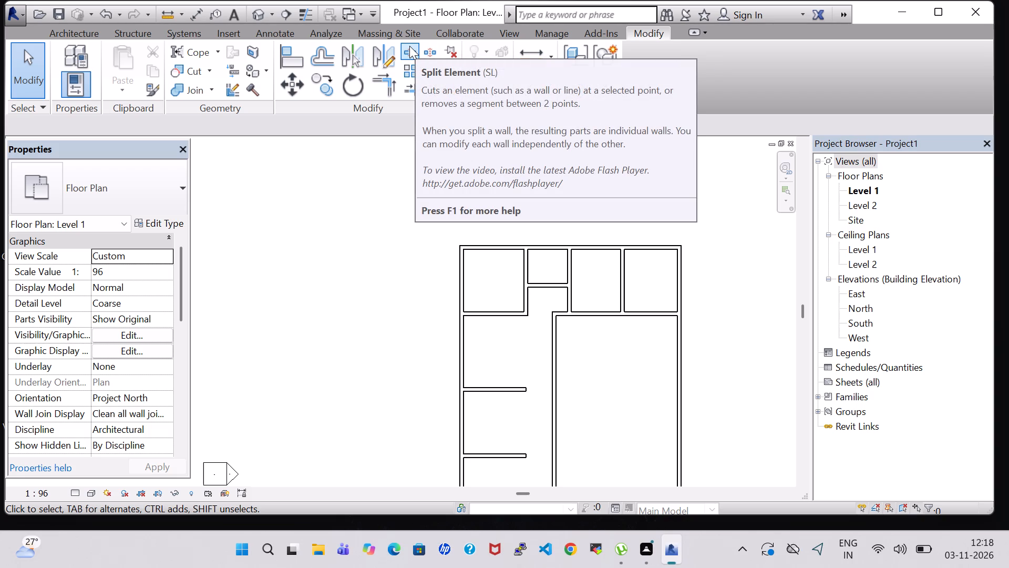
Draw a 7.6 m vertical wall south from the northwest room's southeast corner, closing the east ends of the two west-side partition stubs.
click(67, 31)
click(78, 51)
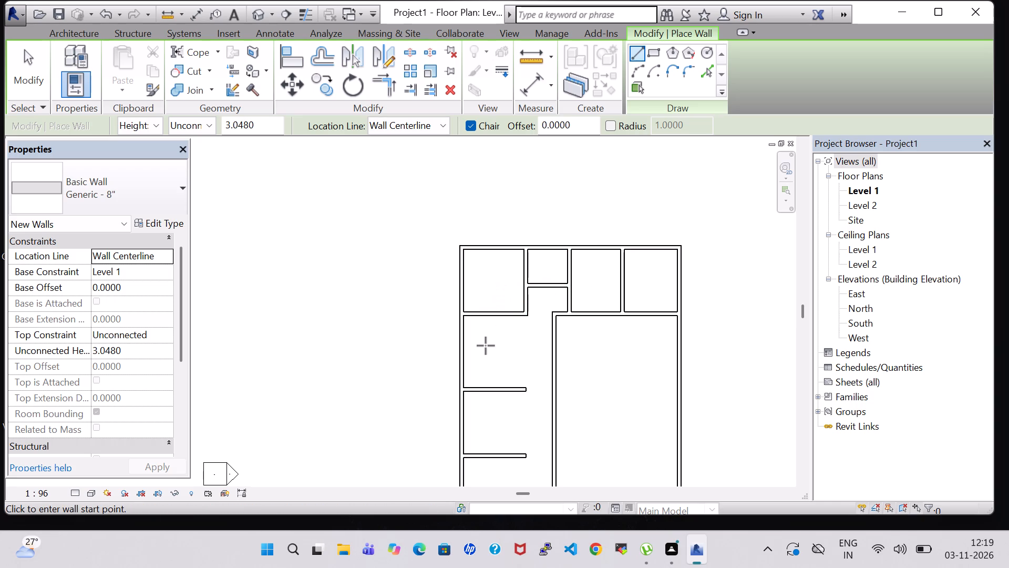
click(526, 316)
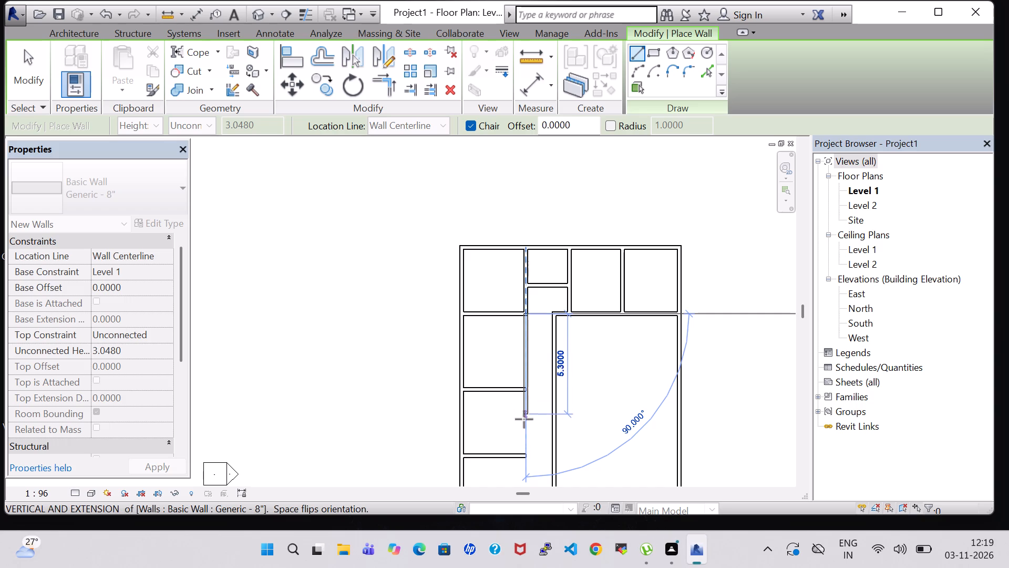
click(530, 459)
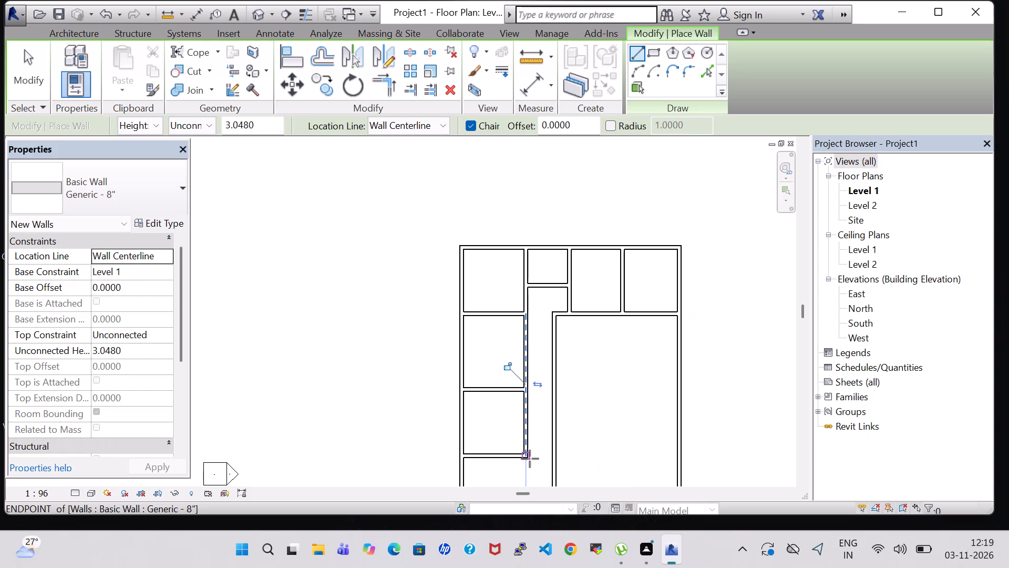
scroll(529, 405, down, 2)
middle_drag(529, 405, 530, 379)
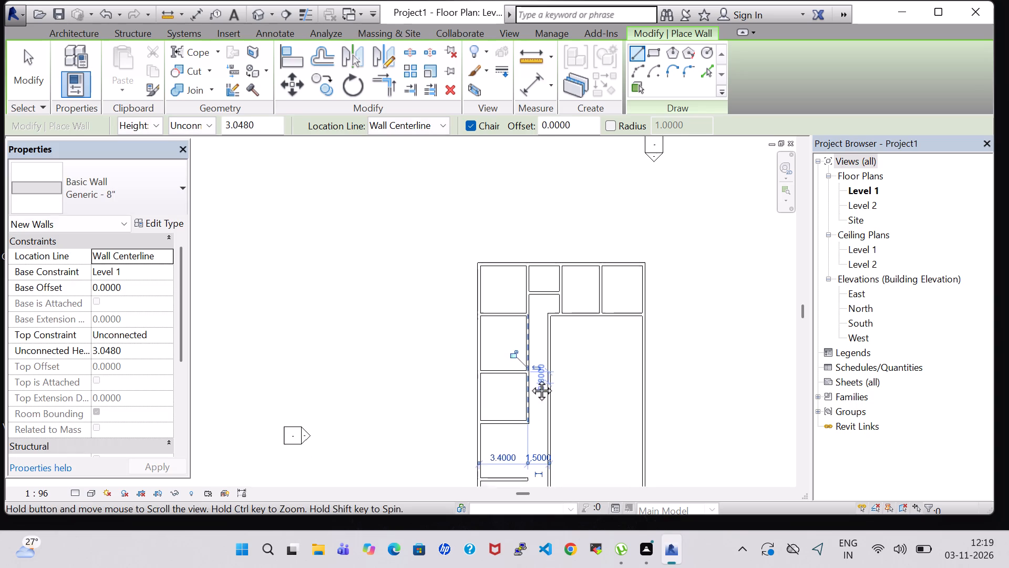
middle_drag(530, 379, 536, 334)
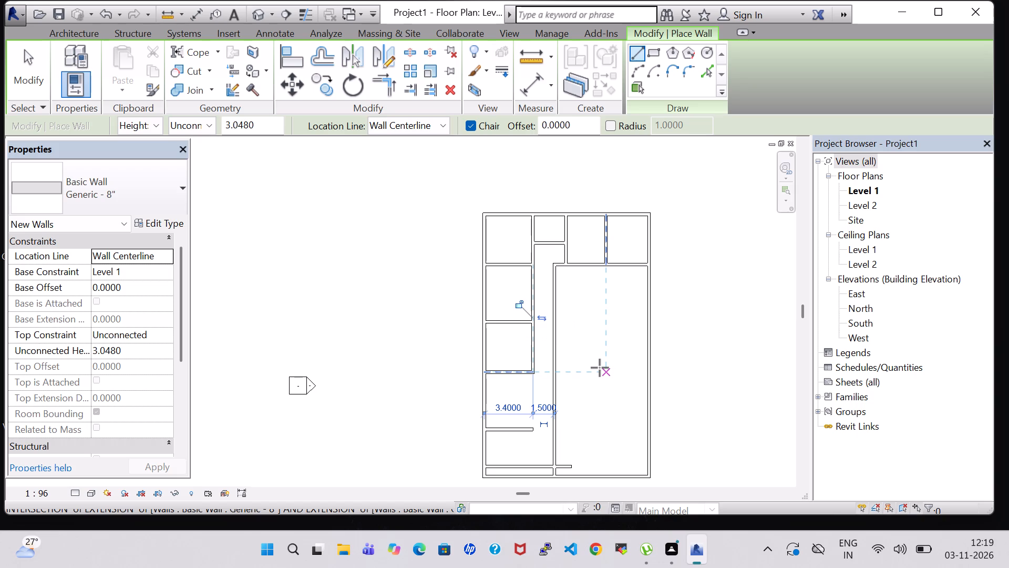
key(Escape)
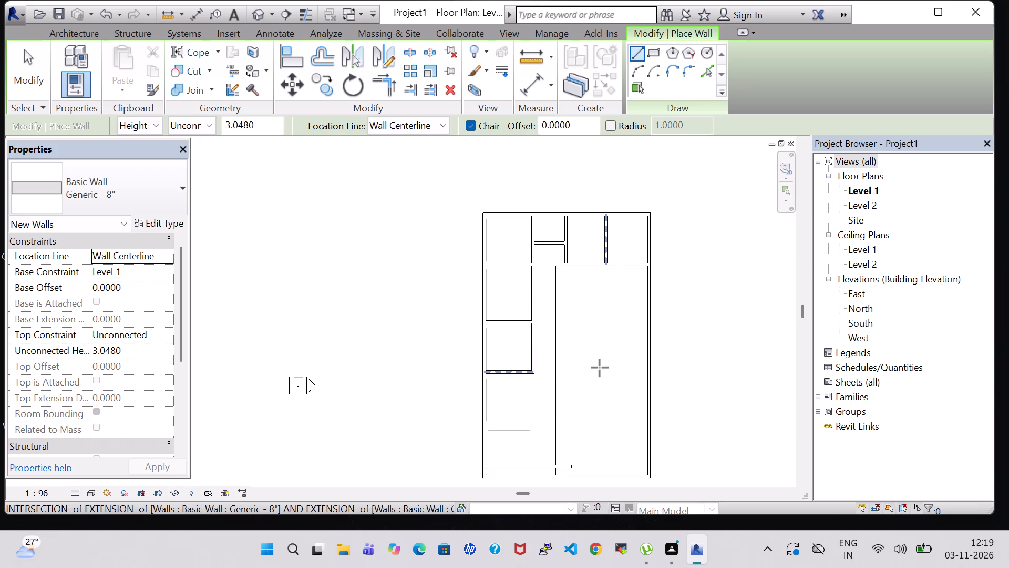
key(Escape)
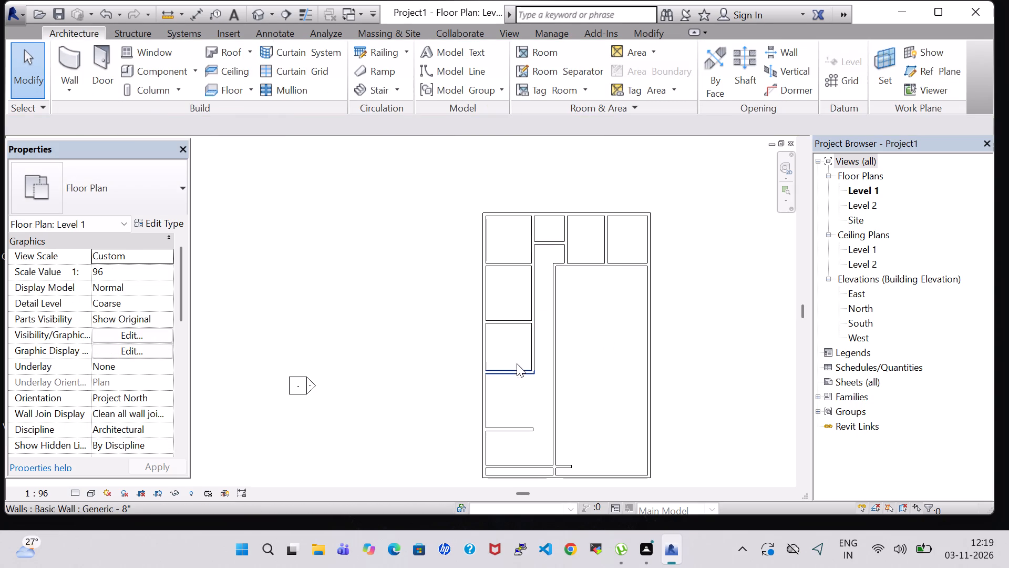
Draw a horizontal partition from the new vertical wall to the west exterior wall, about 1.9 m south of the northwest room's south wall.
click(79, 54)
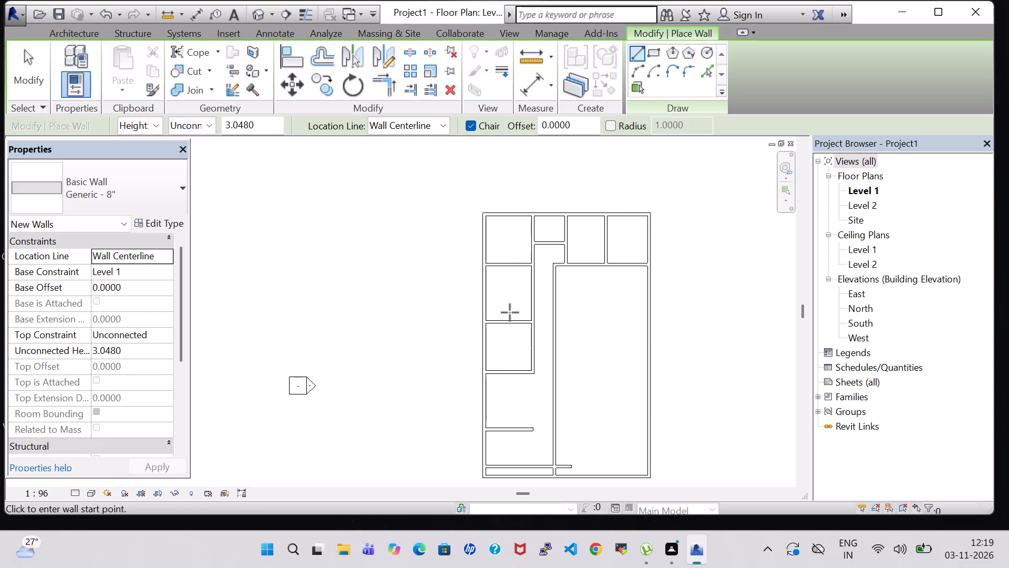
scroll(510, 312, up, 3)
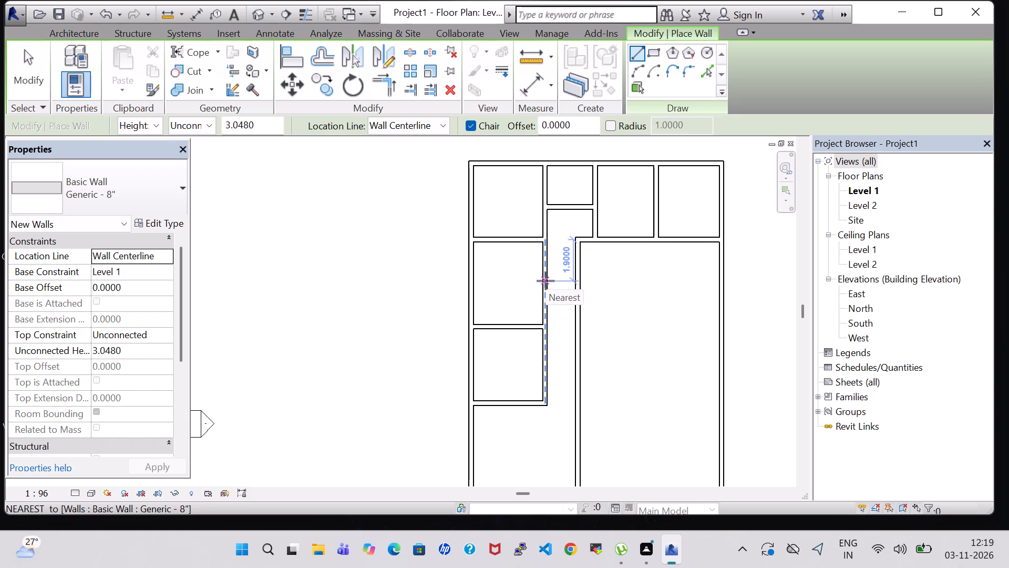
click(545, 281)
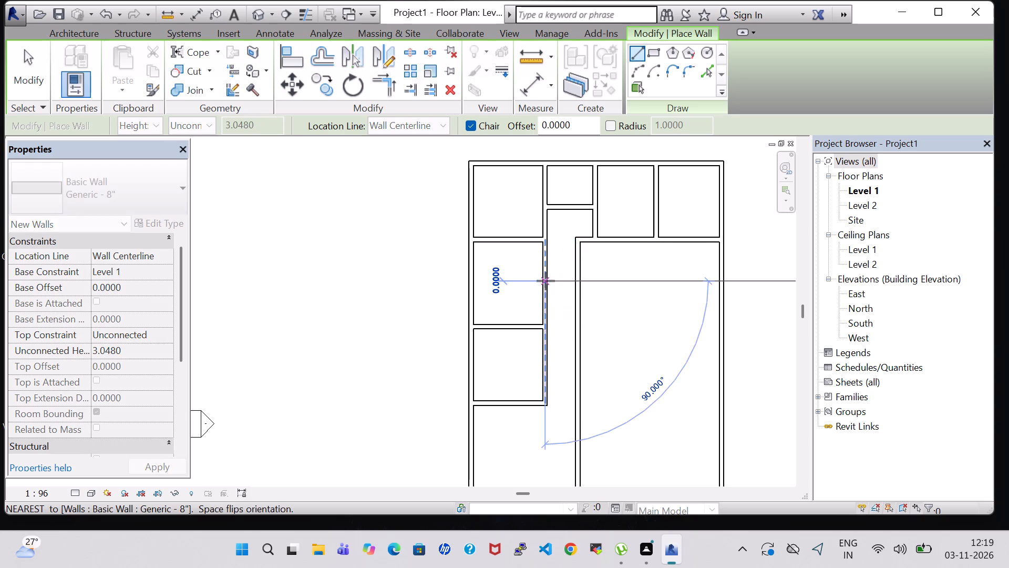
click(470, 285)
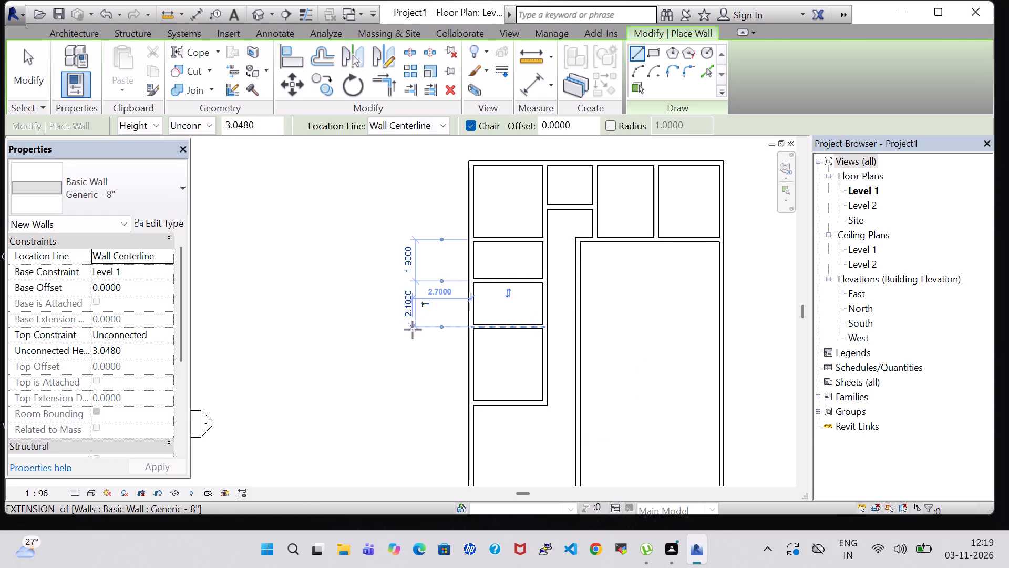
key(Escape)
key(Escape)
Nudge the next horizontal partition to the south five increments north, to 1.6 m from the newly drawn partition.
click(515, 327)
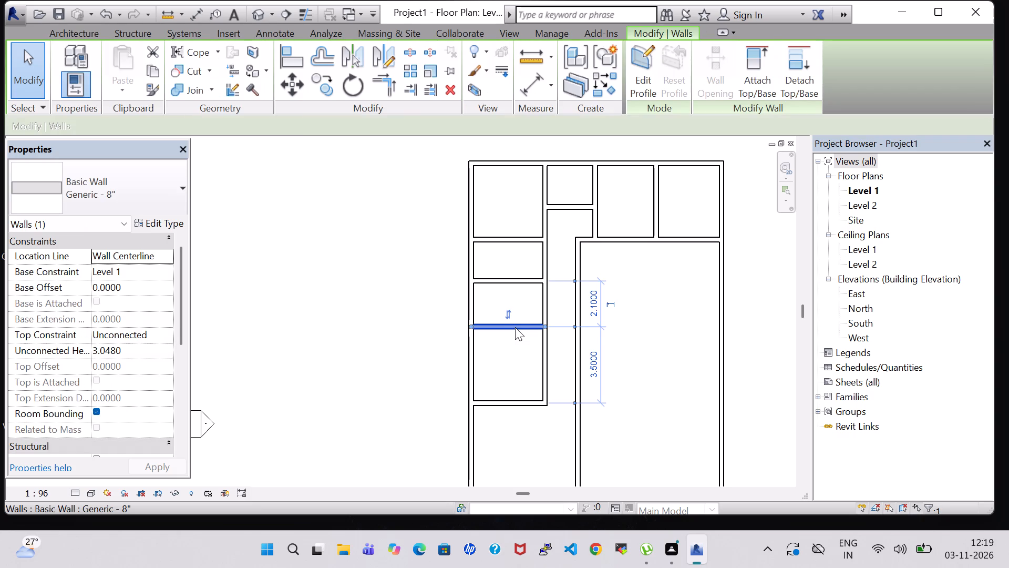
key(Up)
key(Up)
key(Up)
key(Up)
key(Up)
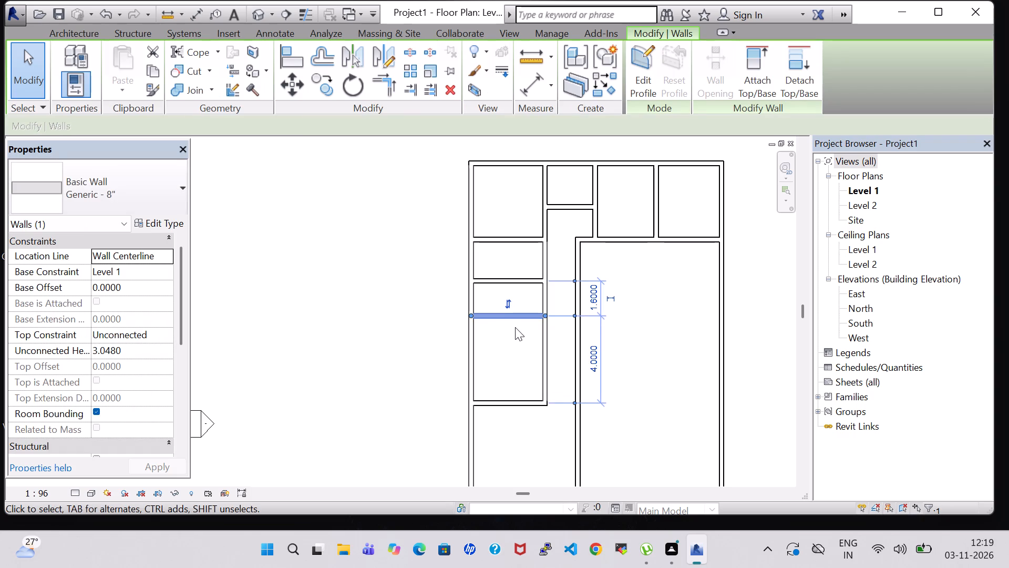
click(409, 313)
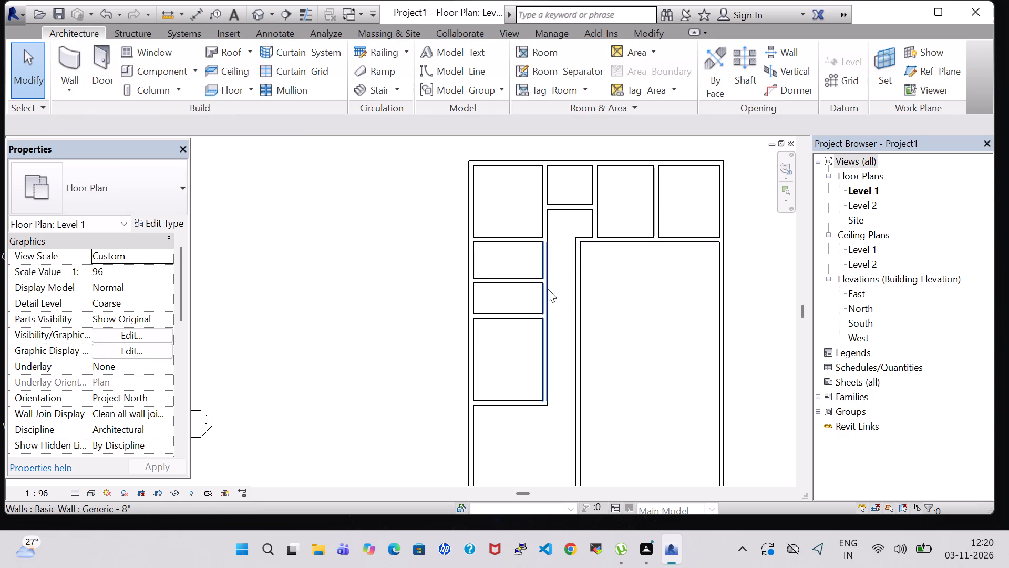
Draw a horizontal wall across the corridor from the new vertical wall's south end to the long vertical partition.
click(76, 52)
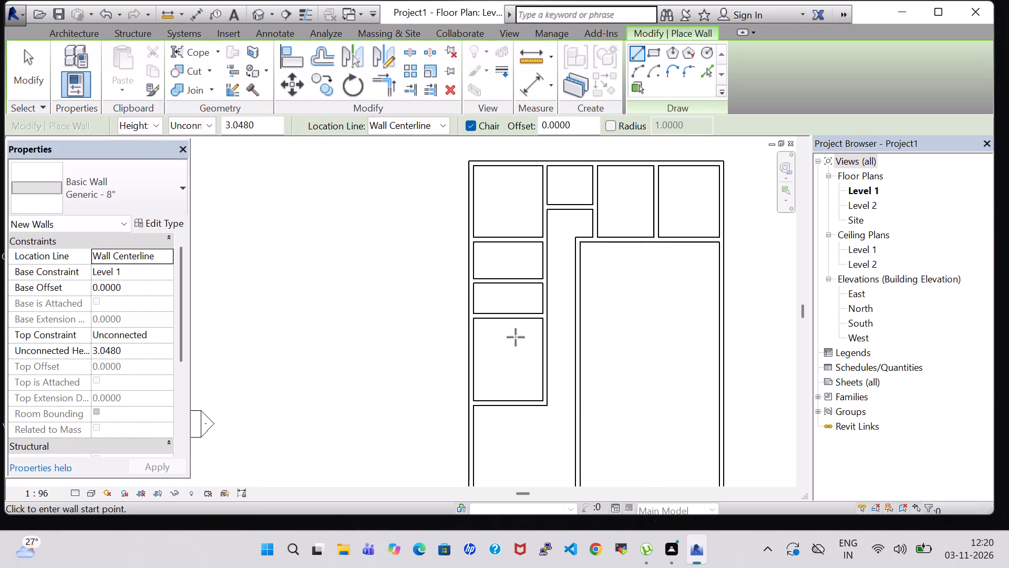
click(545, 405)
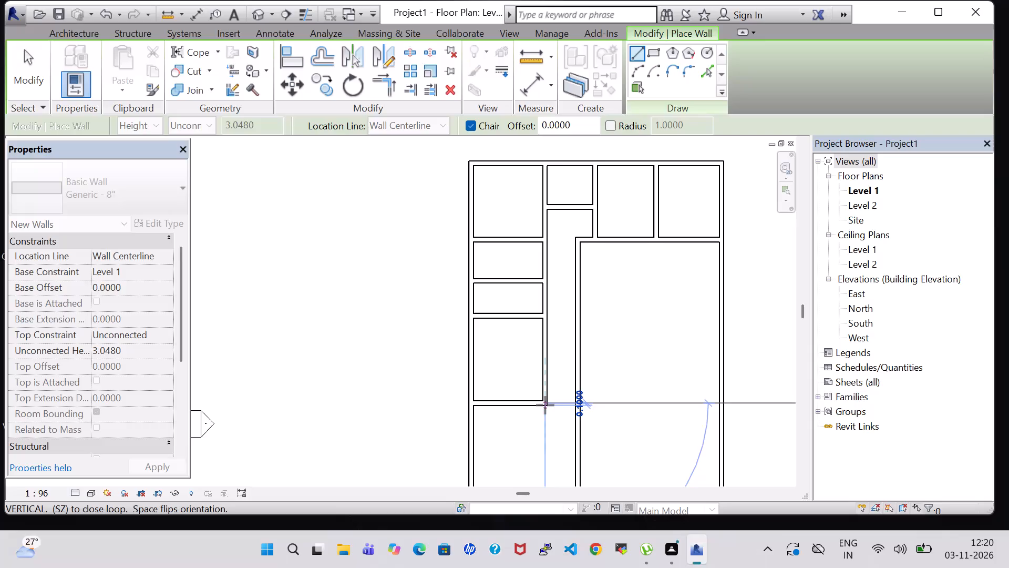
click(578, 405)
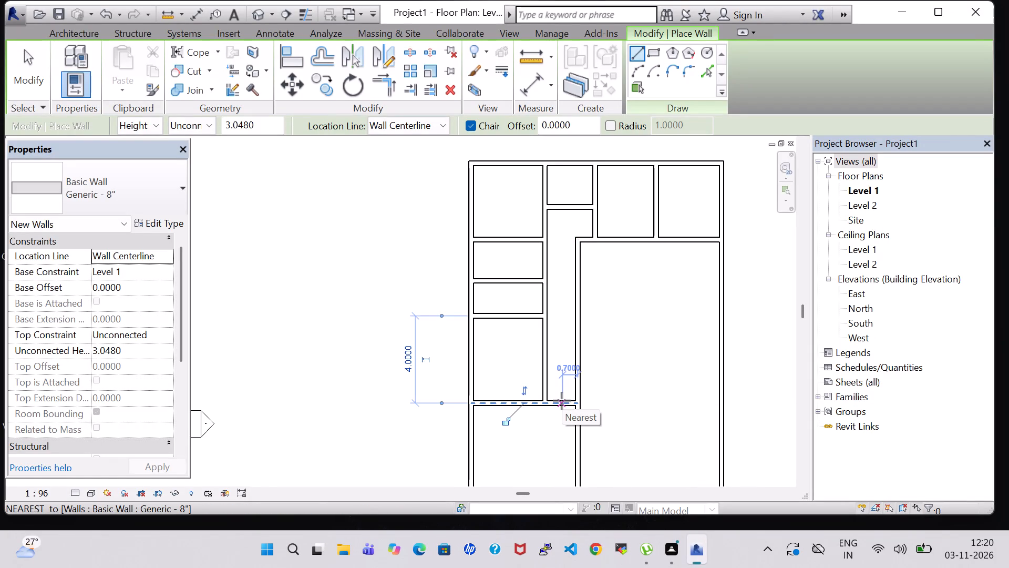
Draw a 2.1 m vertical wall north from the corridor's south end wall, and connect its top horizontally to both corridor walls.
click(562, 401)
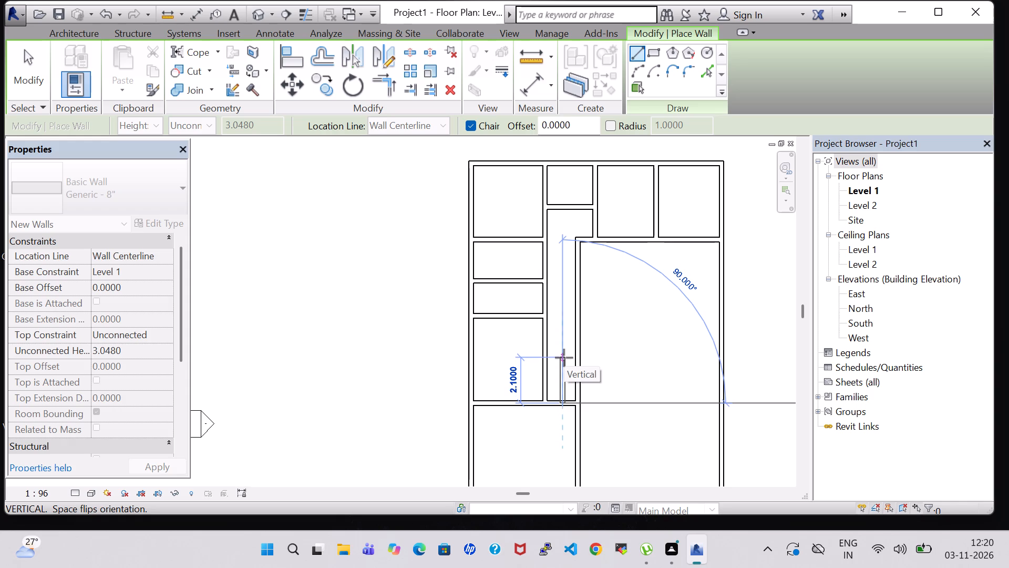
click(564, 358)
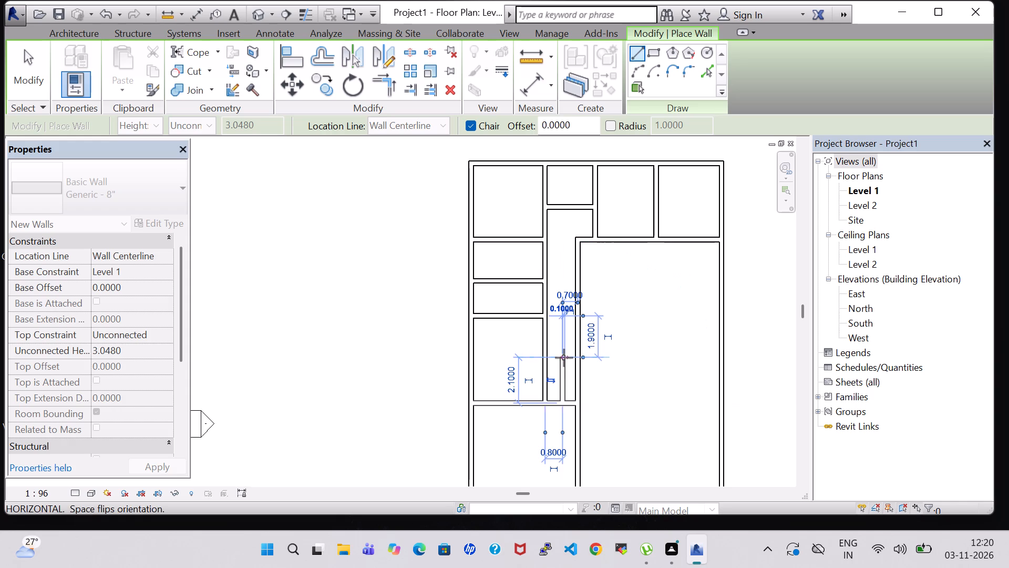
click(579, 358)
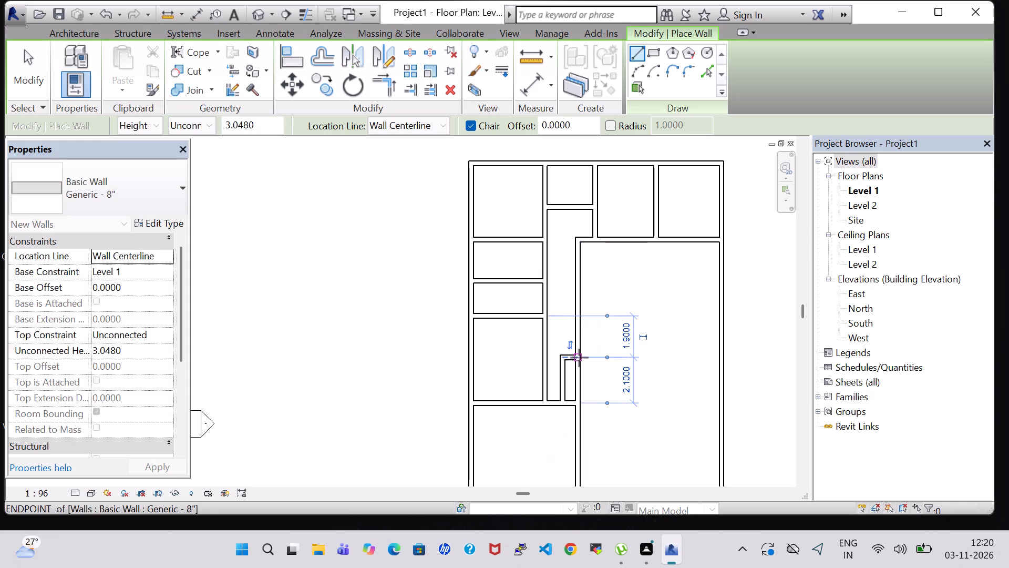
click(542, 357)
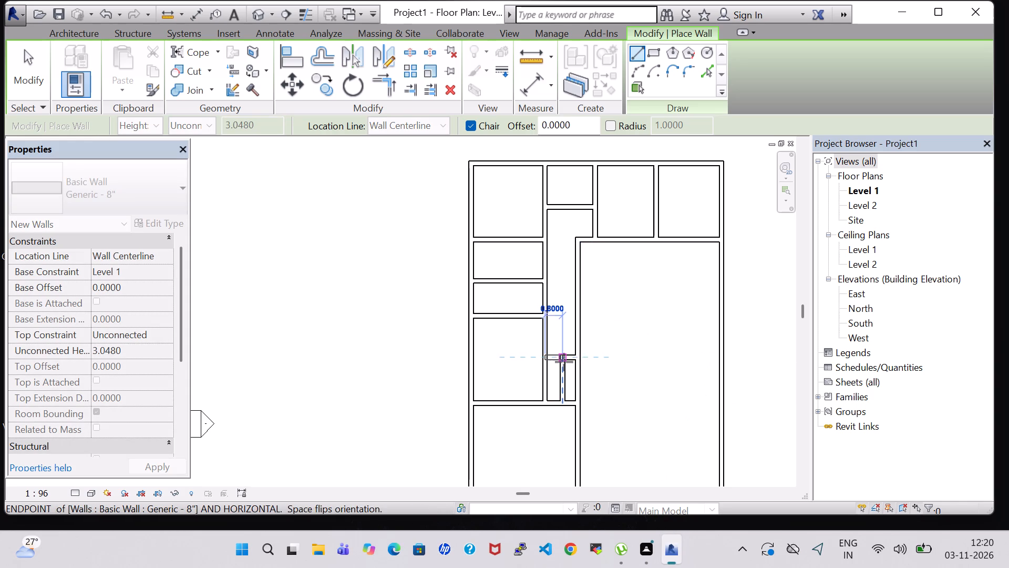
click(564, 362)
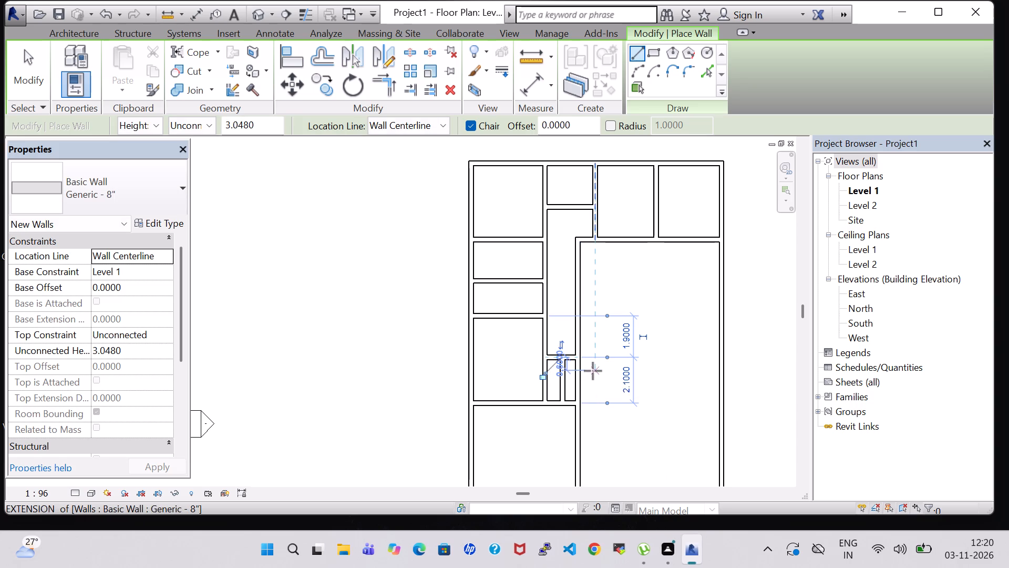
key(Escape)
key(Escape)
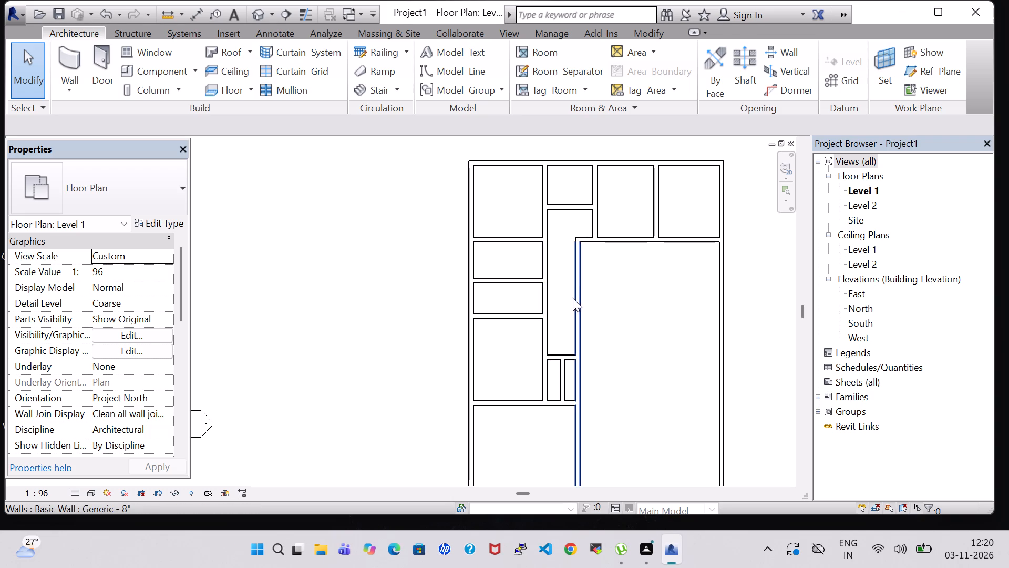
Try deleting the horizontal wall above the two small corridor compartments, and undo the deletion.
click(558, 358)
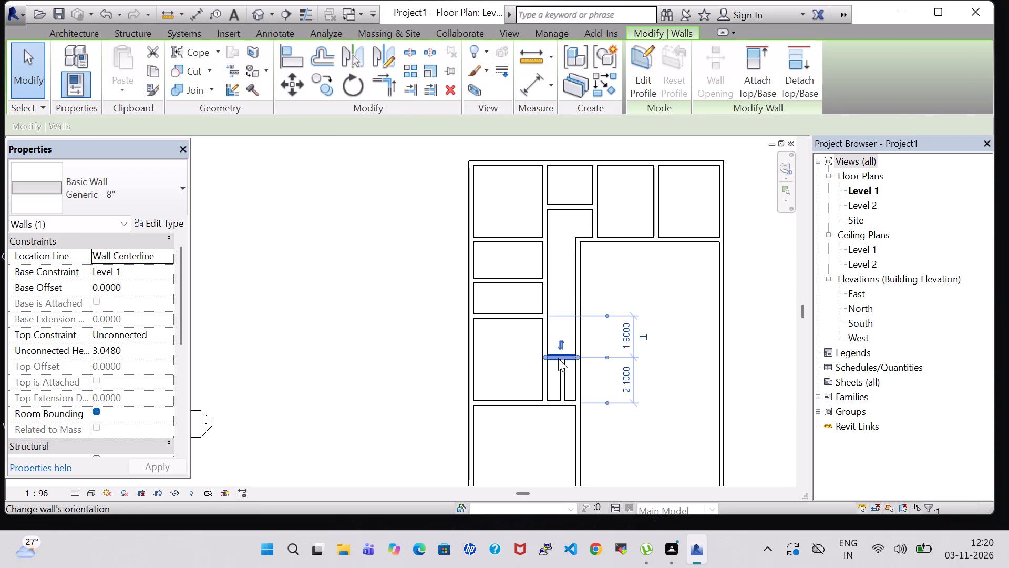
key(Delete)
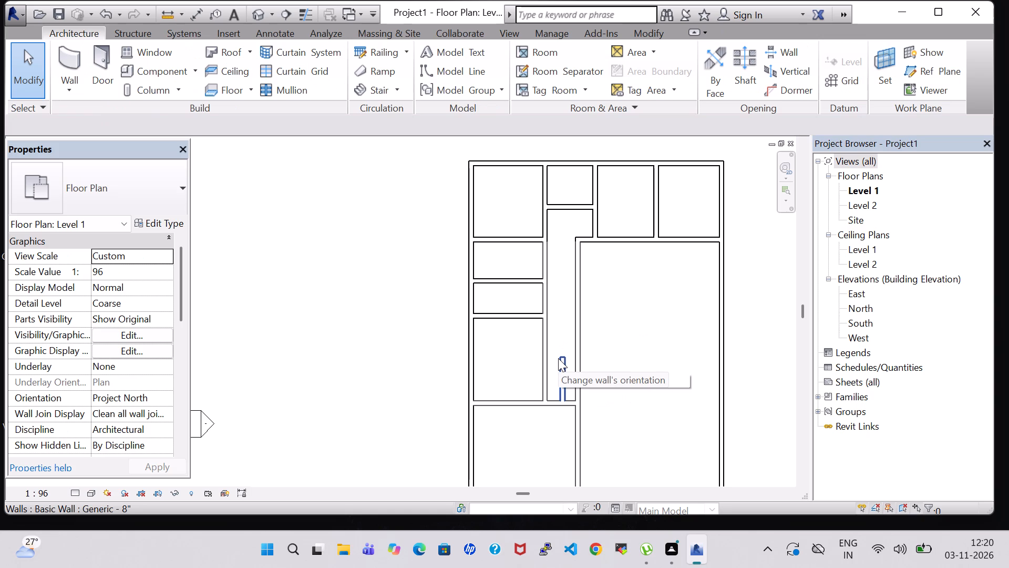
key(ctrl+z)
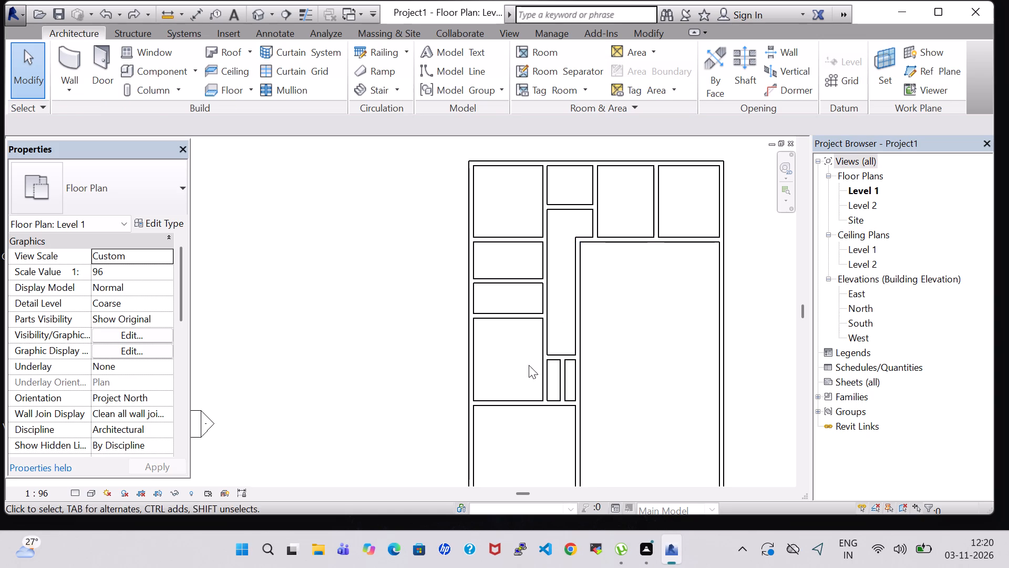
Split both vertical corridor walls at the lower face of the horizontal wall above the two small compartments.
click(652, 31)
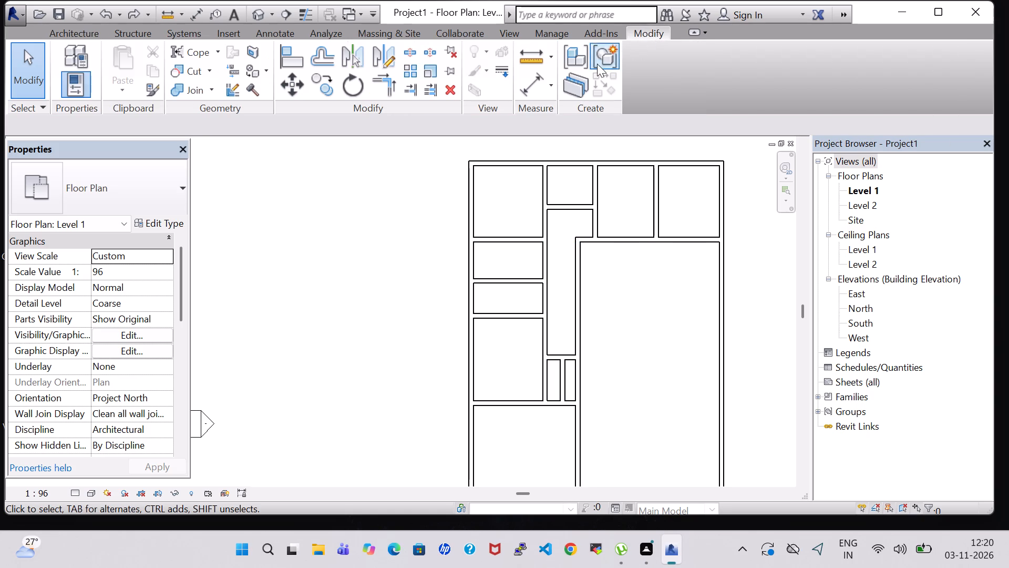
click(411, 47)
scroll(559, 350, up, 9)
click(535, 370)
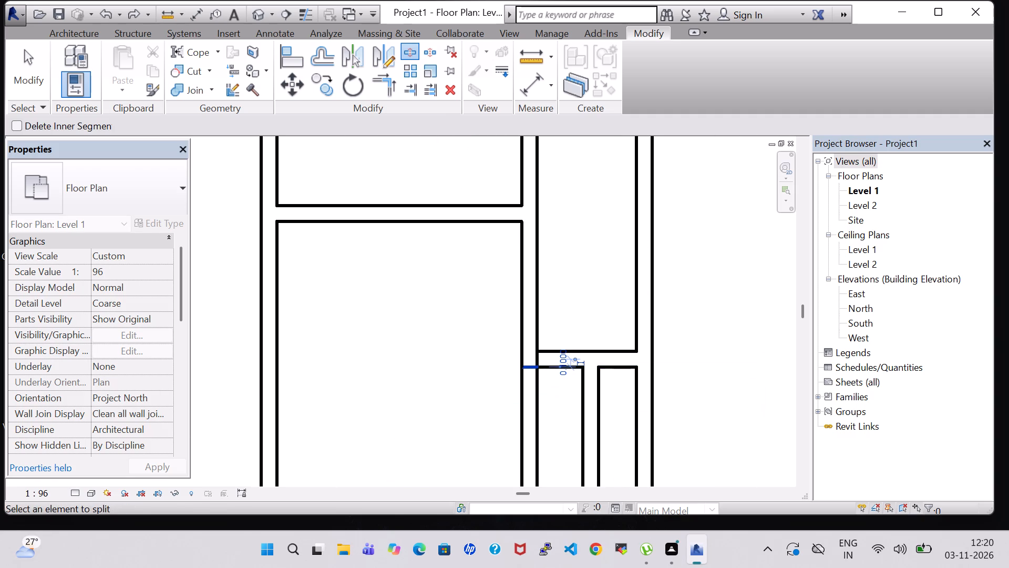
scroll(625, 428, down, 2)
click(643, 383)
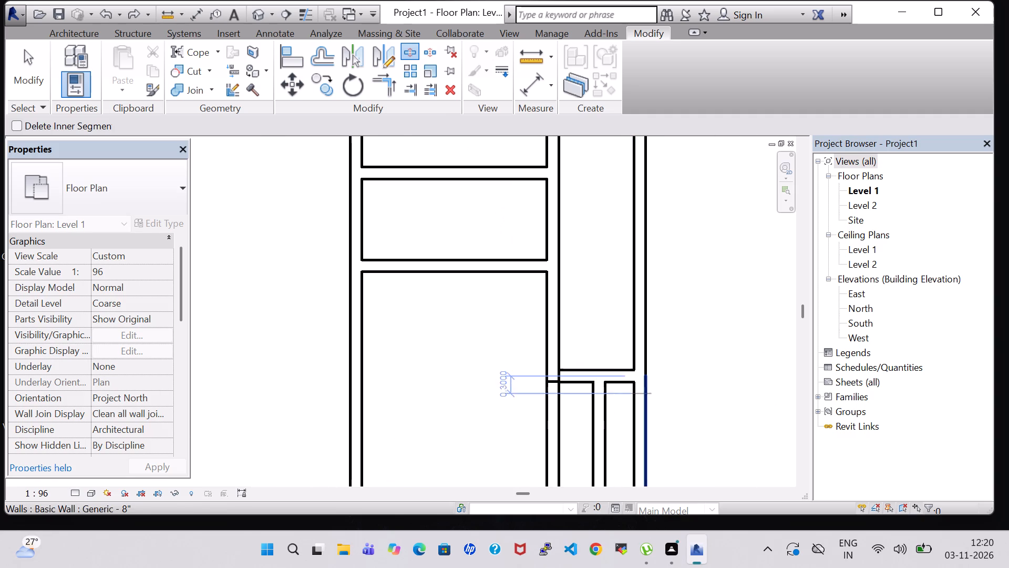
scroll(669, 421, down, 1)
scroll(634, 397, up, 4)
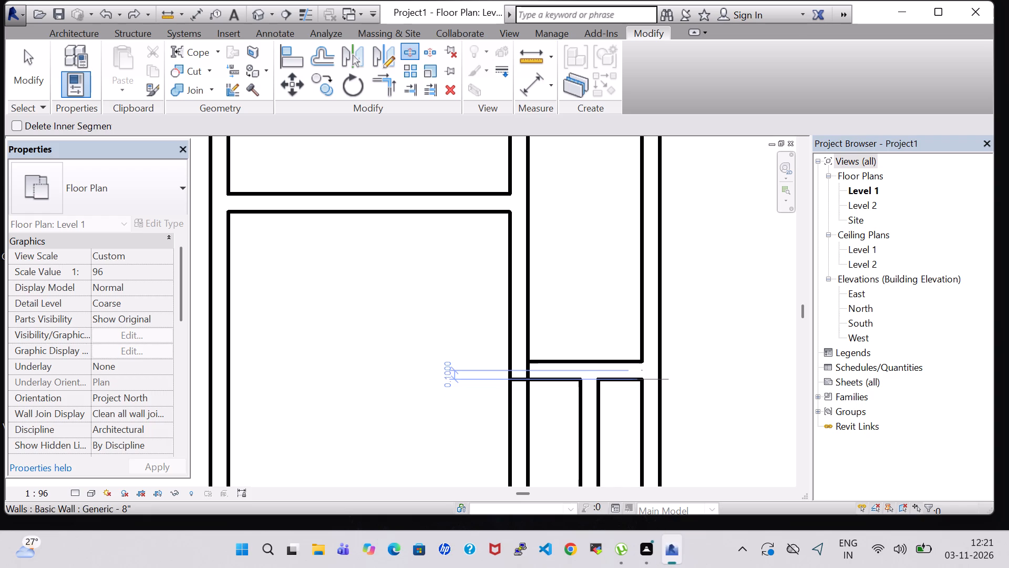
click(650, 379)
key(Escape)
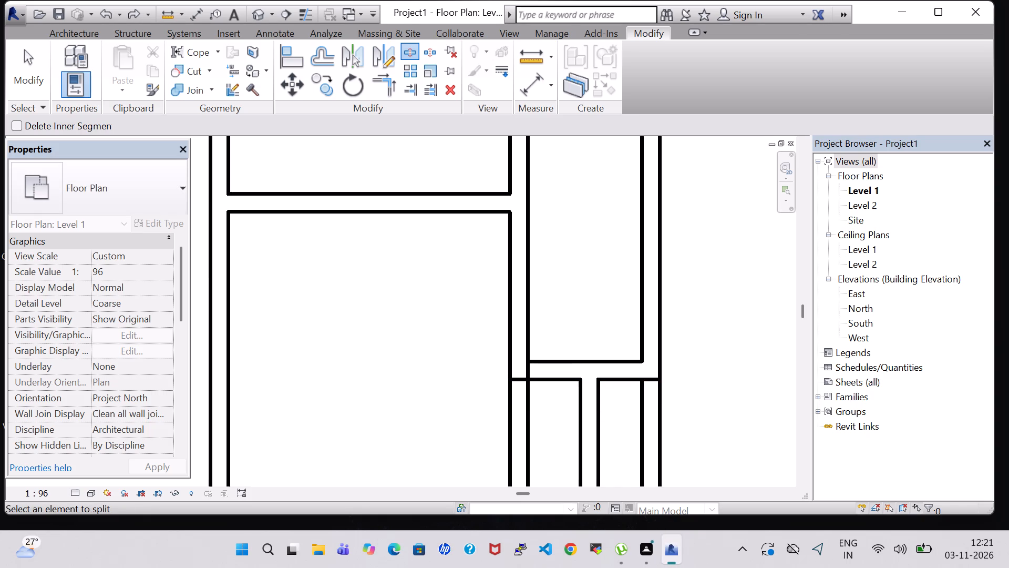
scroll(545, 427, down, 4)
key(Escape)
Delete the corridor's west wall segment south of the split, merging the west compartment with the adjacent room.
click(536, 428)
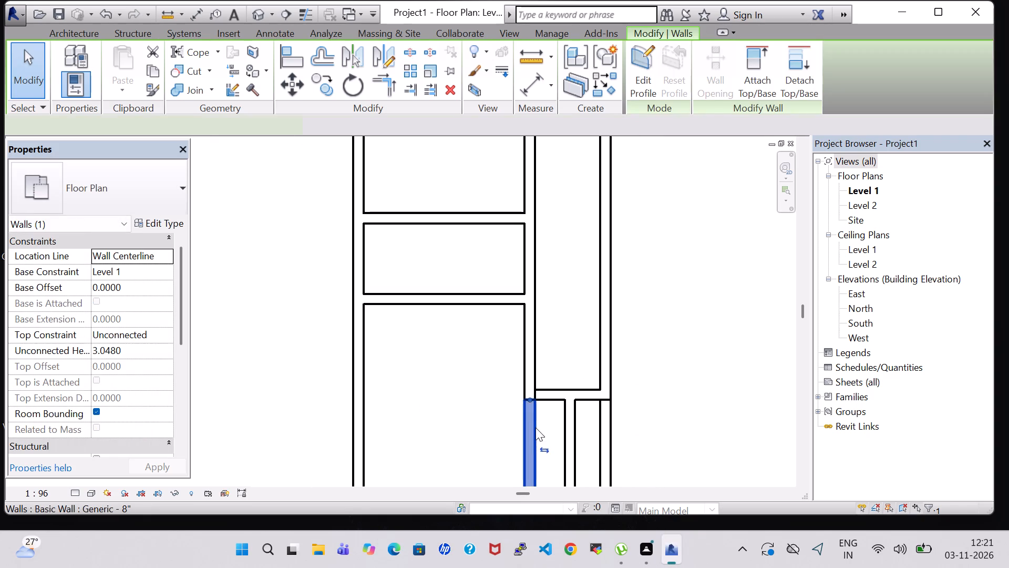
key(Delete)
Split the corridor's east wall where it meets the horizontal wall below the small east compartment.
scroll(536, 428, down, 3)
click(578, 430)
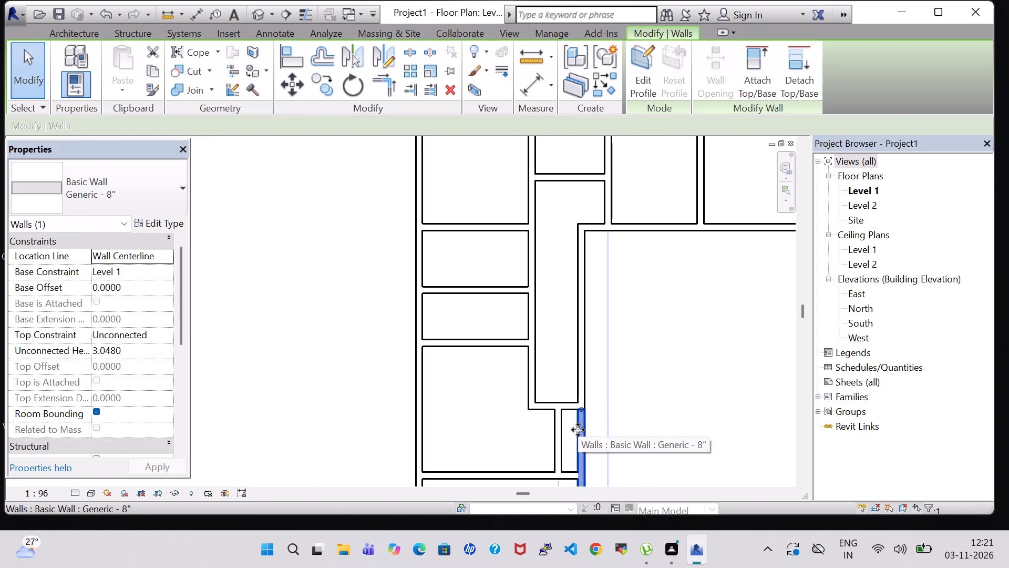
click(648, 398)
click(413, 49)
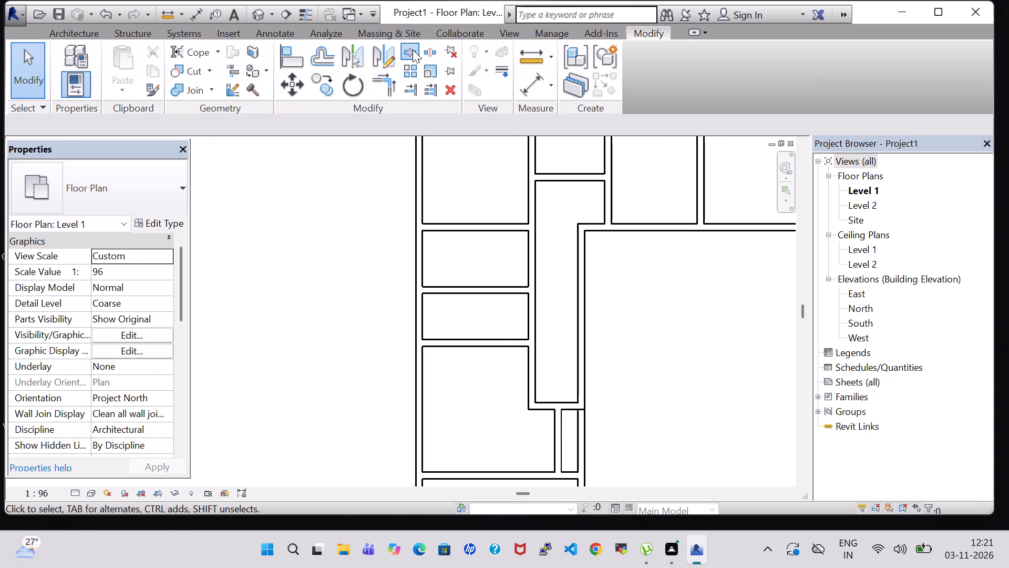
middle_drag(598, 405, 581, 324)
scroll(575, 329, up, 4)
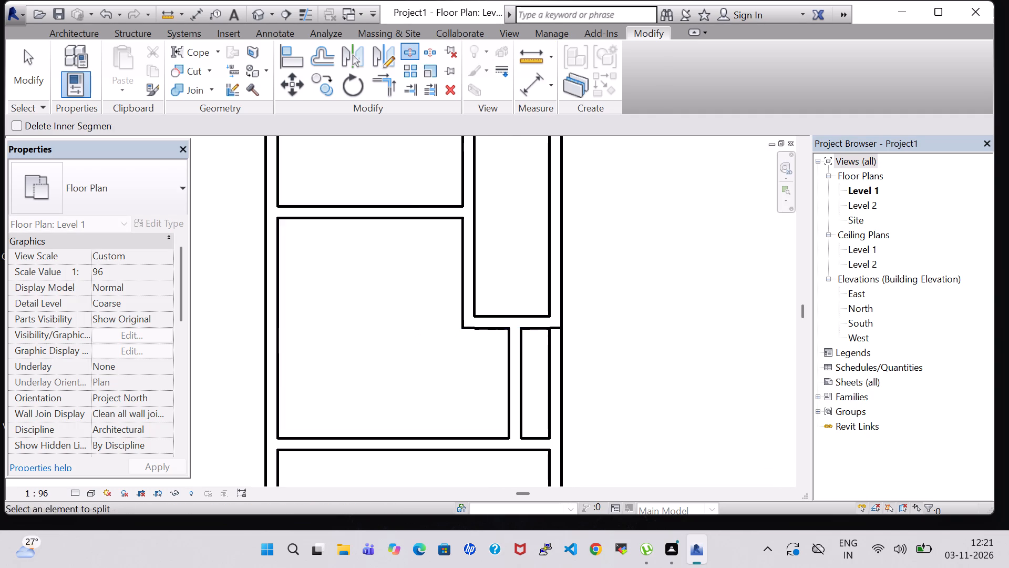
click(558, 435)
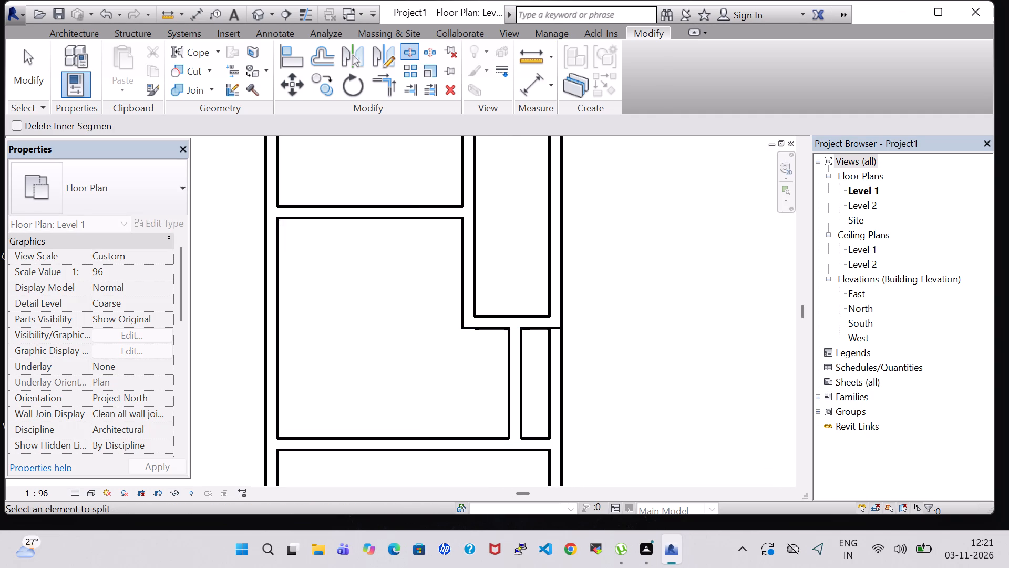
click(556, 437)
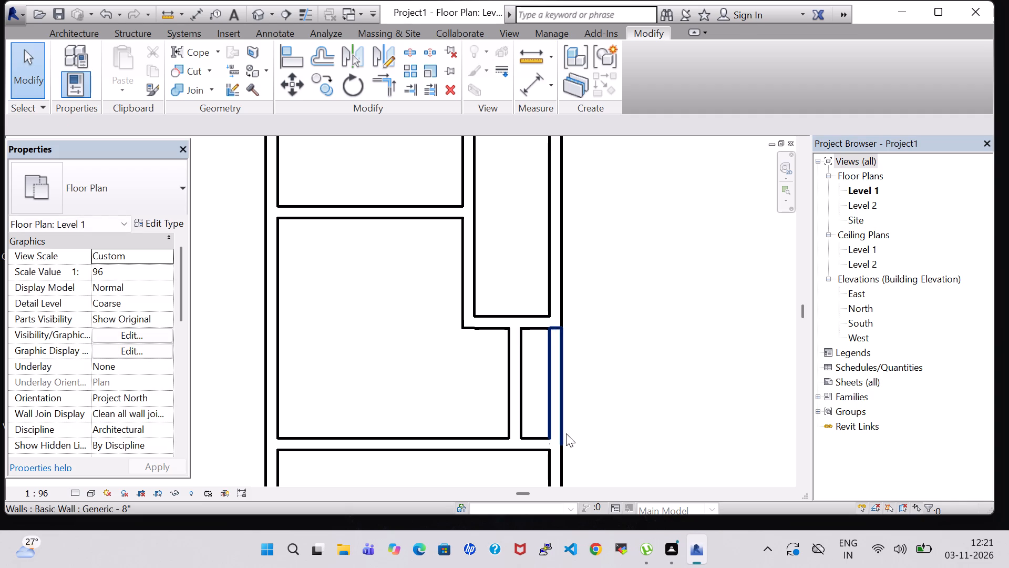
key(Escape)
key(Escape)
Delete the east wall segment beside the small corridor compartment, opening it to the large eastern room.
click(563, 362)
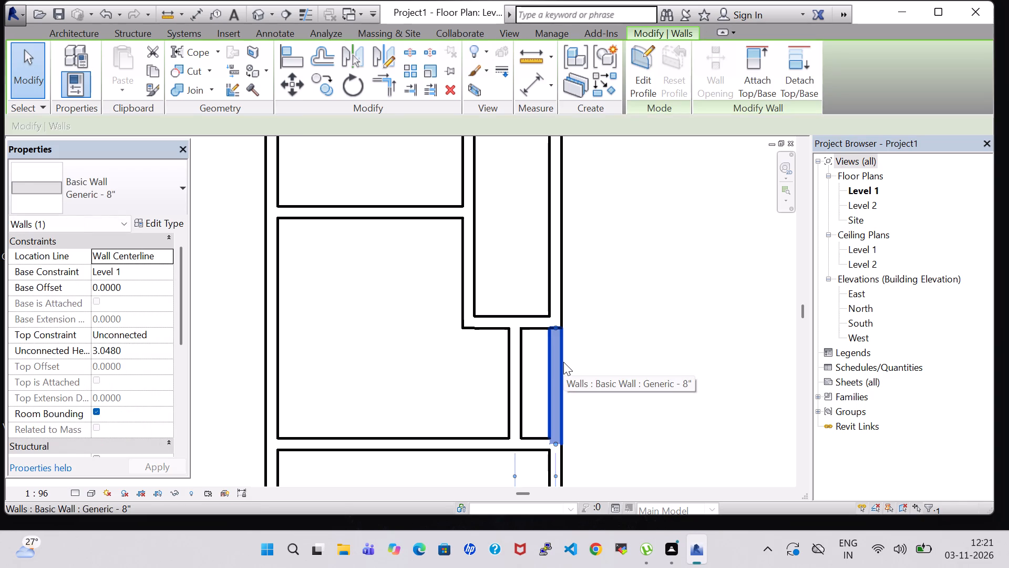
key(Delete)
Move the wall between the two small west rooms north until it is 1.5 m below the wall above.
scroll(563, 362, down, 6)
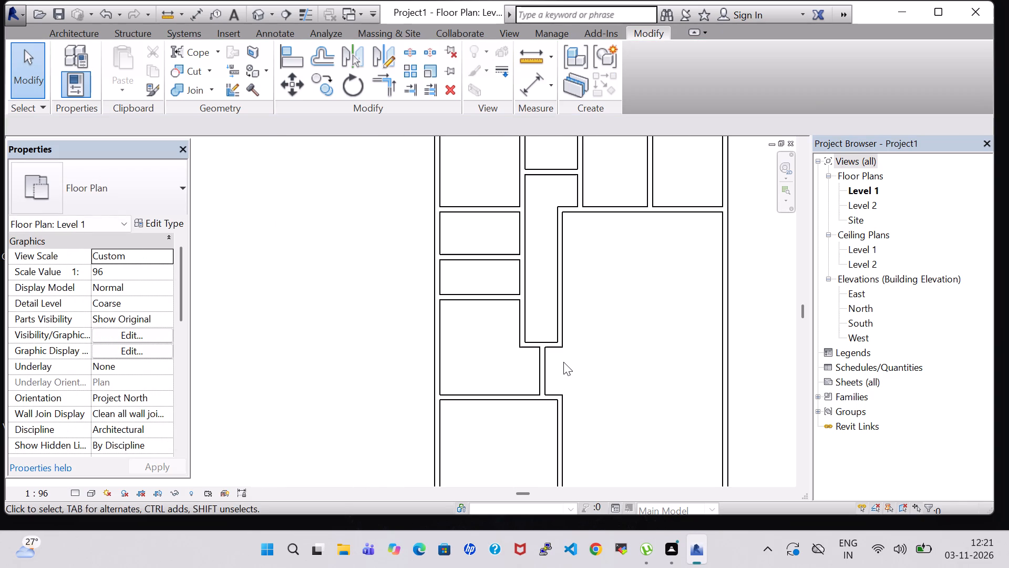
middle_drag(606, 308, 573, 376)
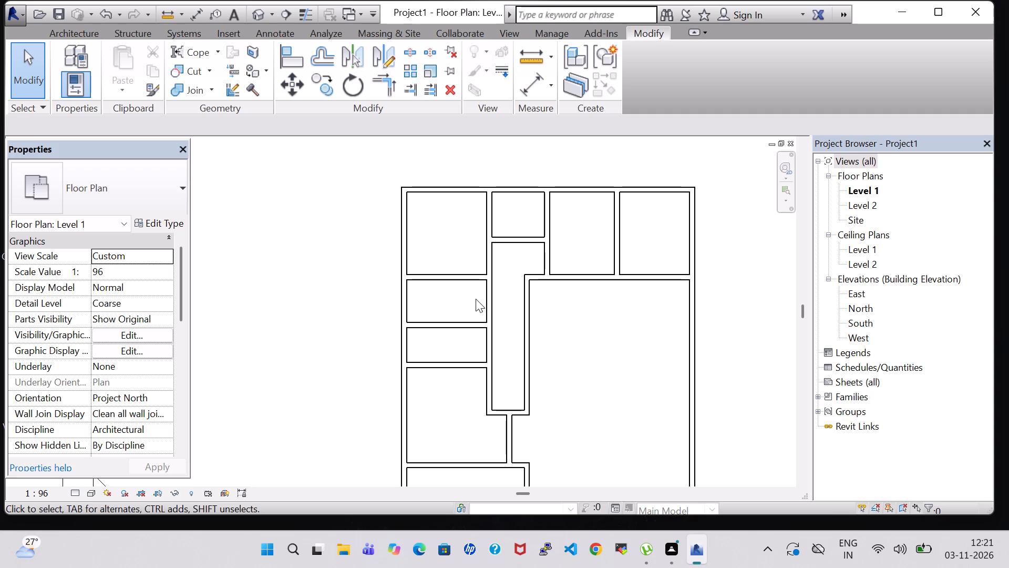
click(451, 329)
key(Up)
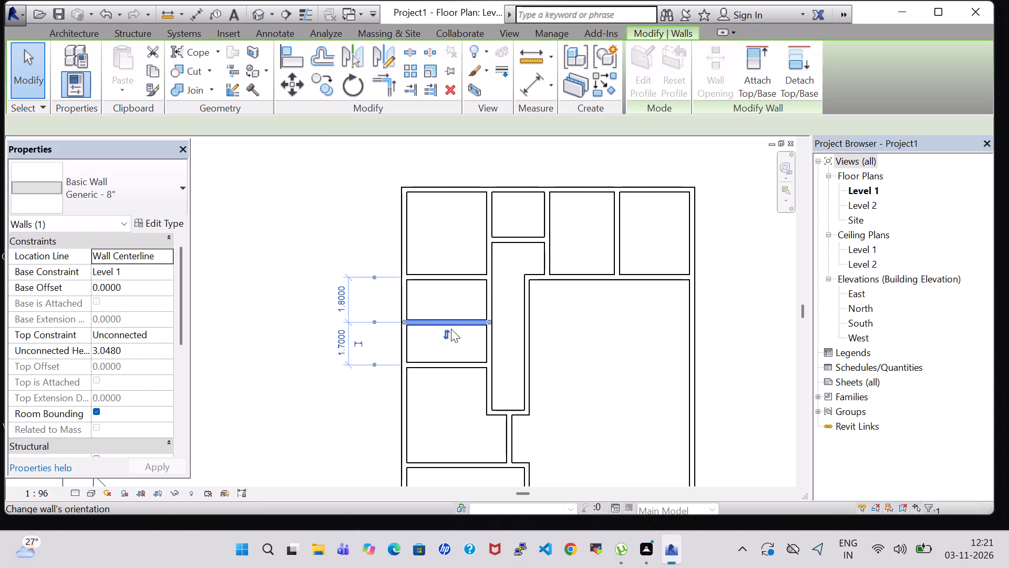
key(Up)
key(Up)
key(Up)
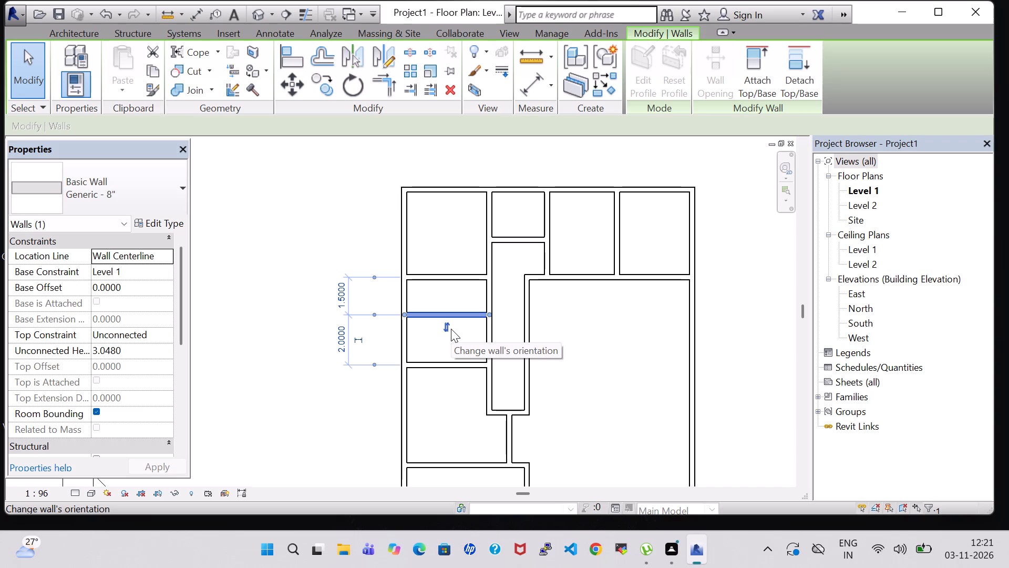
Move the lower wall of the second small west room north to 1.4 m below the wall above it.
click(459, 360)
key(Up)
key(Up)
key(Up)
key(Up)
key(Up)
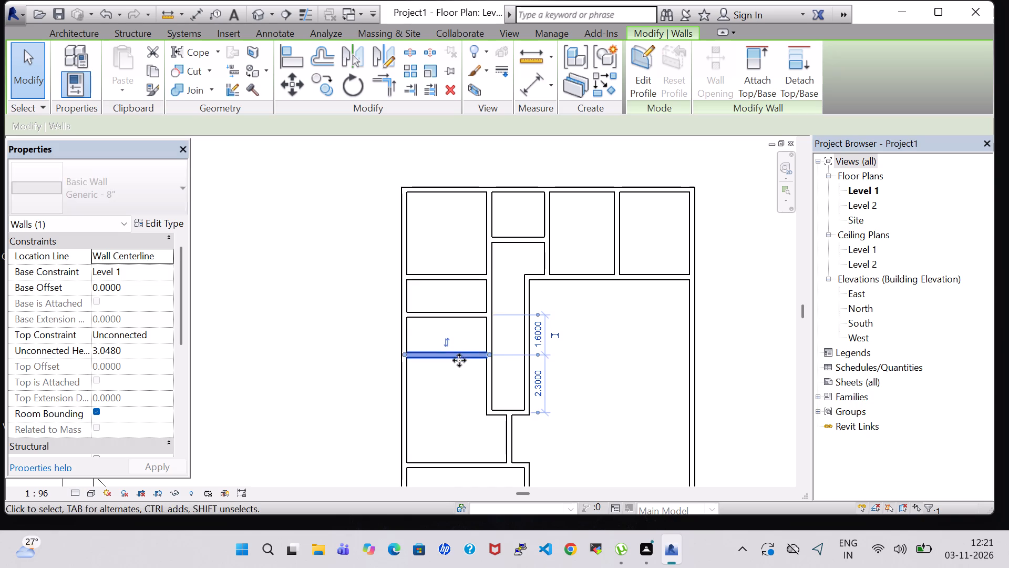
key(Up)
key(Up)
key(Down)
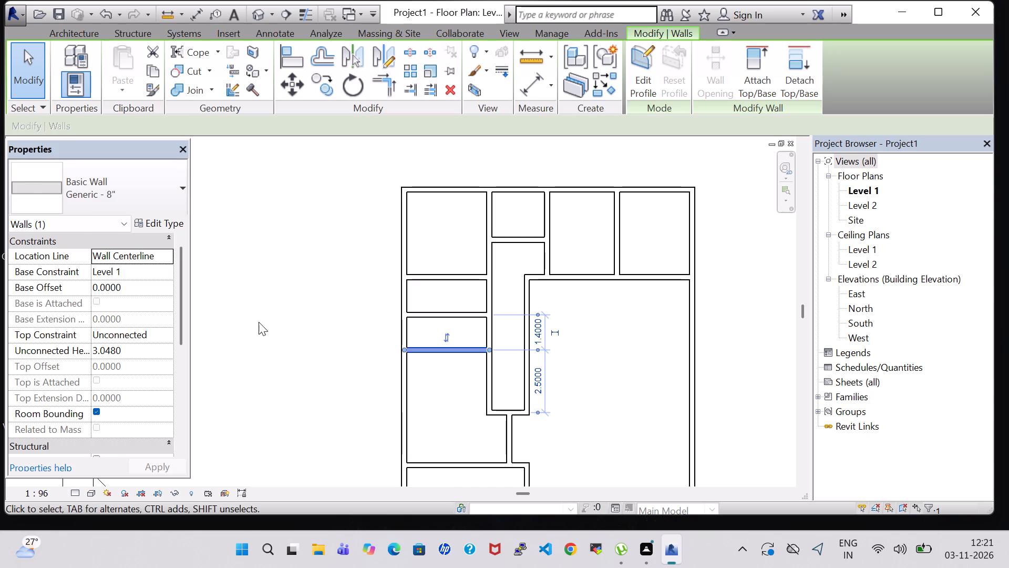
click(279, 334)
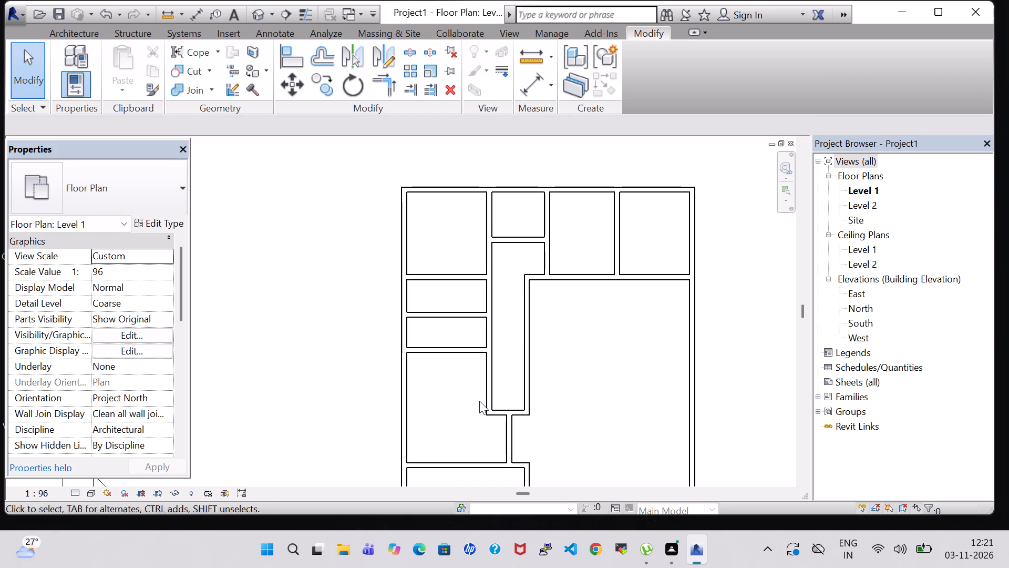
Draw a 4.9 m horizontal wall across the southwest room, 1.7 m below its north wall.
middle_drag(679, 415, 699, 297)
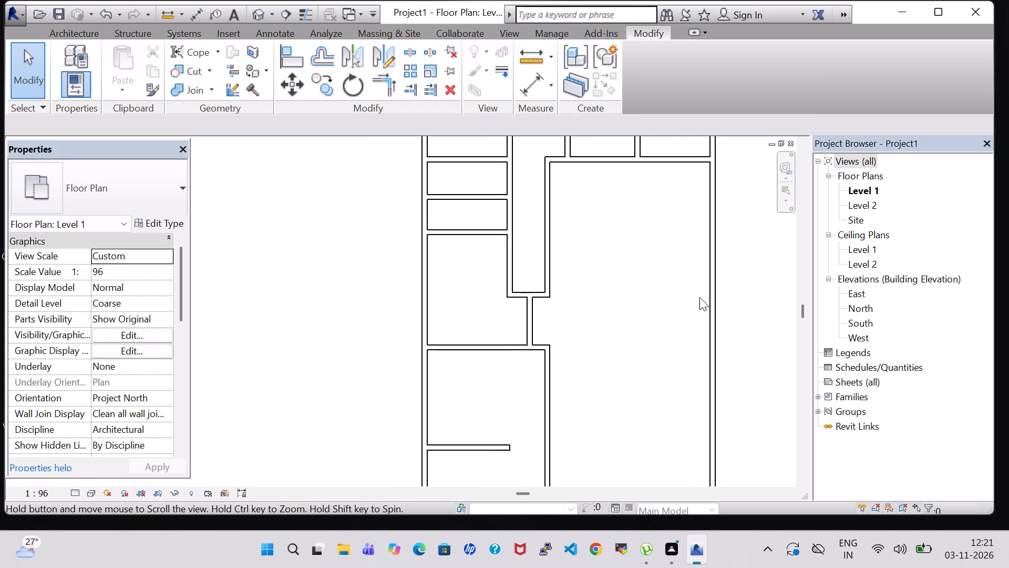
middle_drag(699, 297, 699, 298)
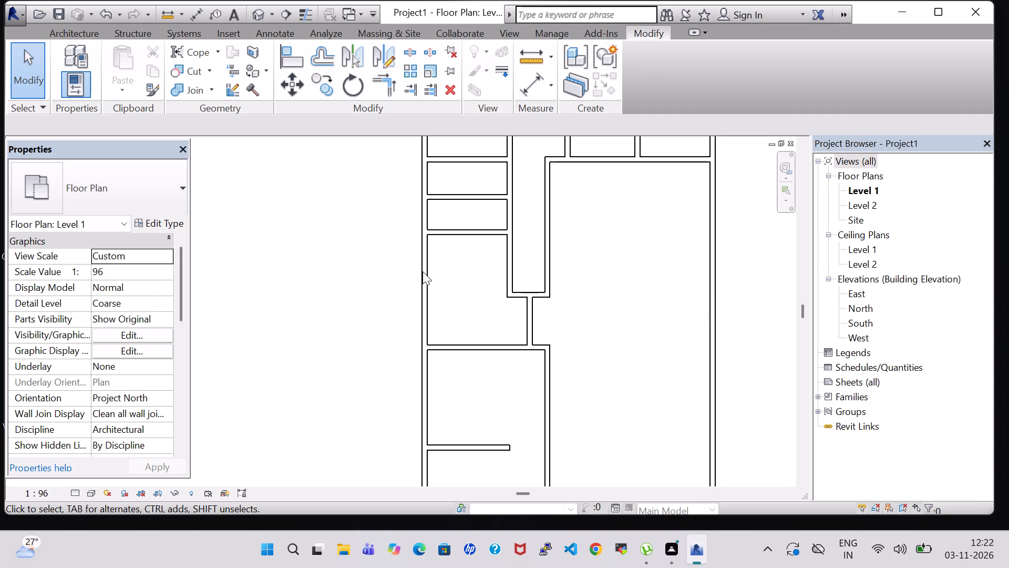
click(79, 35)
click(67, 57)
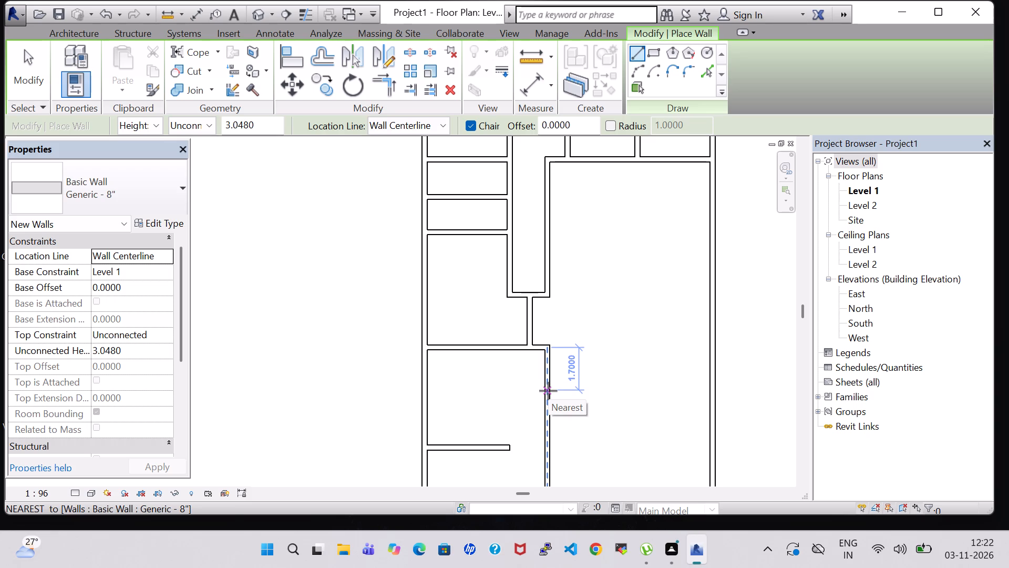
click(548, 391)
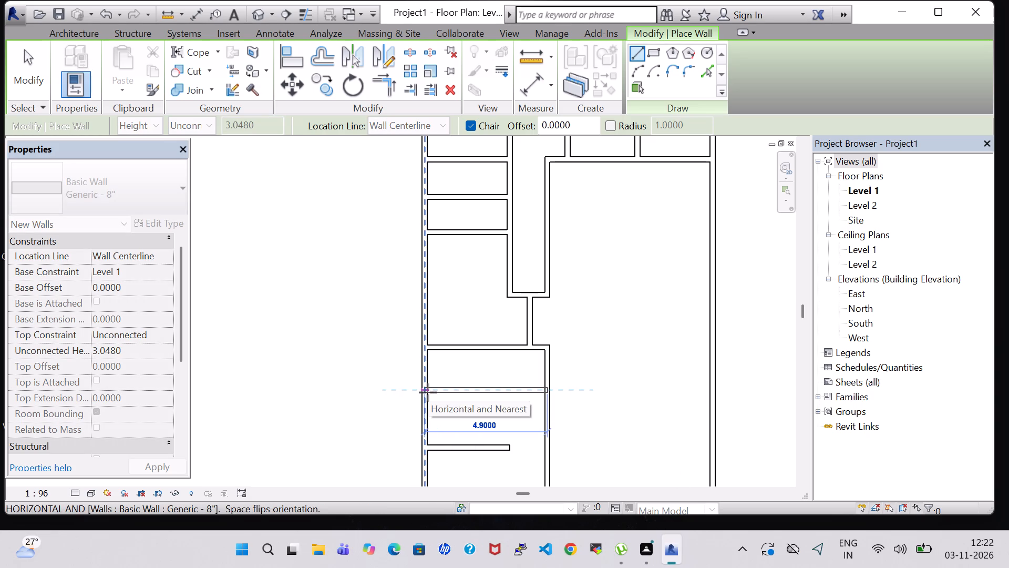
click(428, 392)
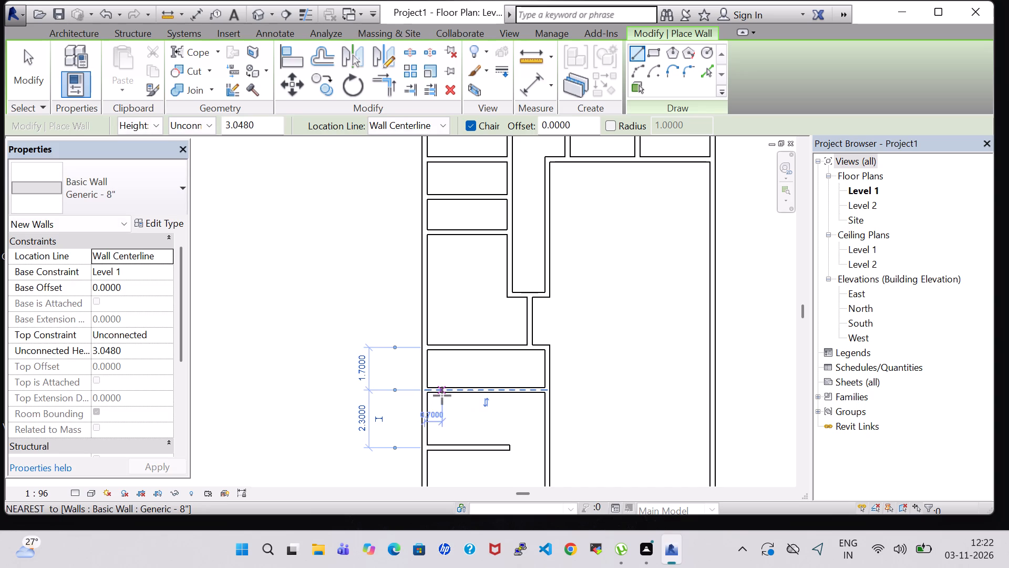
key(Escape)
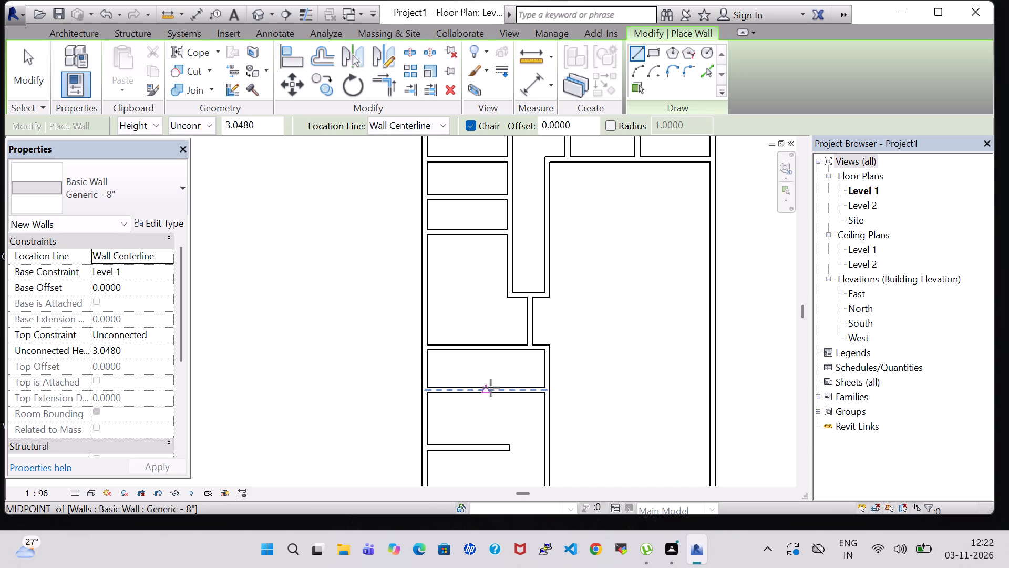
Divide the new 1.7 m deep strip with a vertical wall 2.9 m from the west exterior wall.
click(497, 390)
click(499, 349)
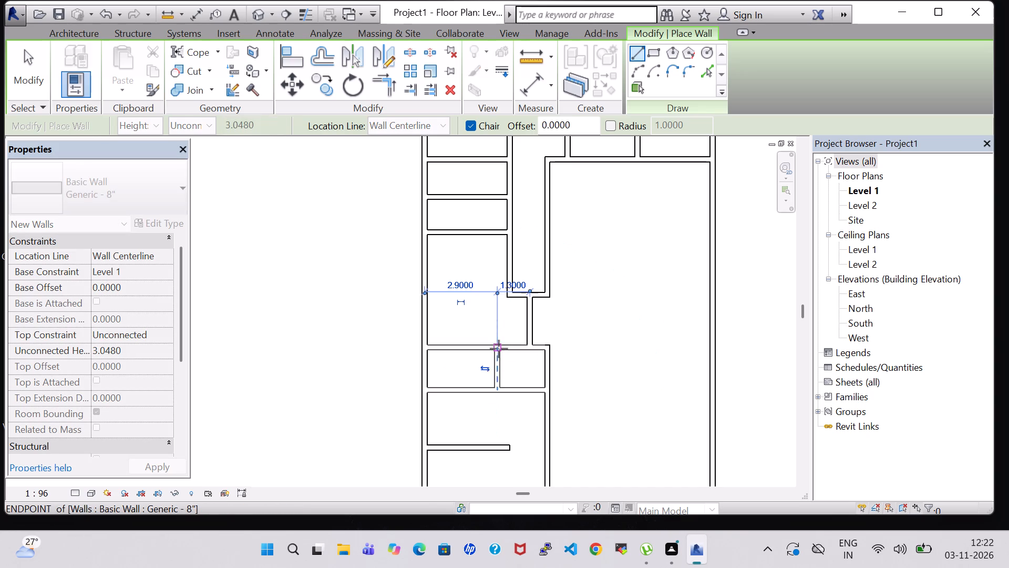
key(Escape)
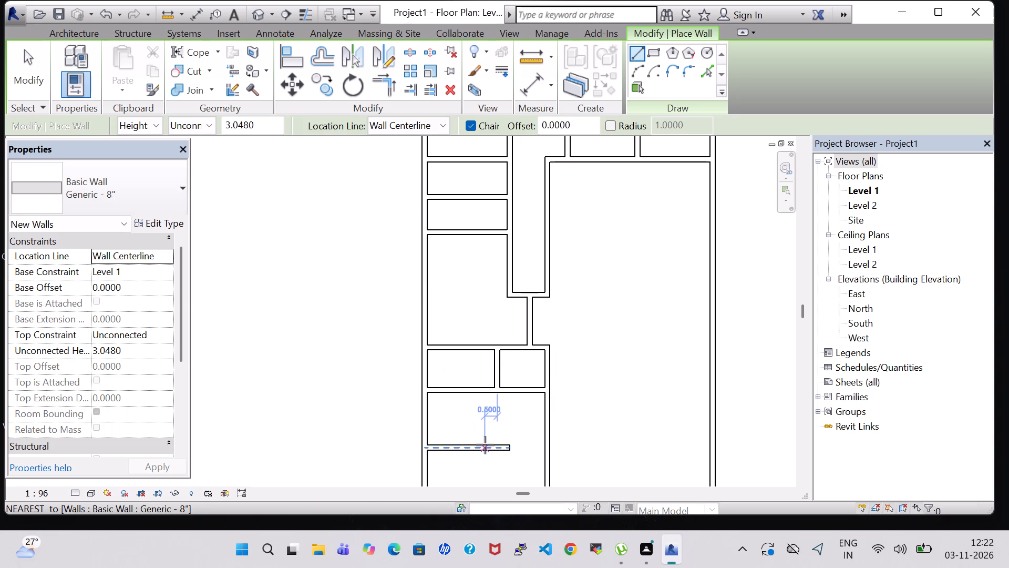
Delete the short horizontal stub wall projecting from the west exterior wall into the southwest room.
scroll(485, 445, down, 1)
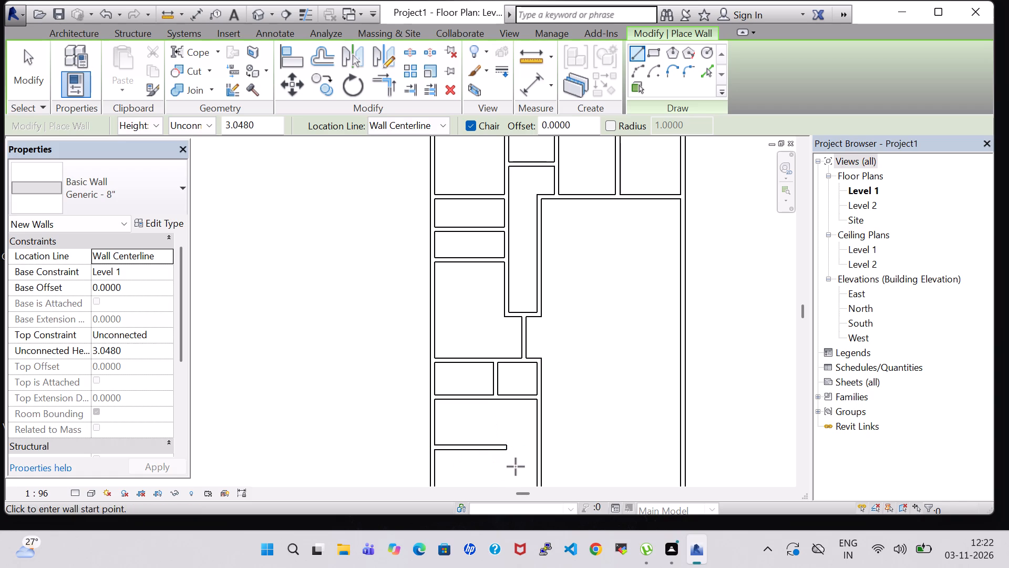
middle_drag(516, 464, 521, 351)
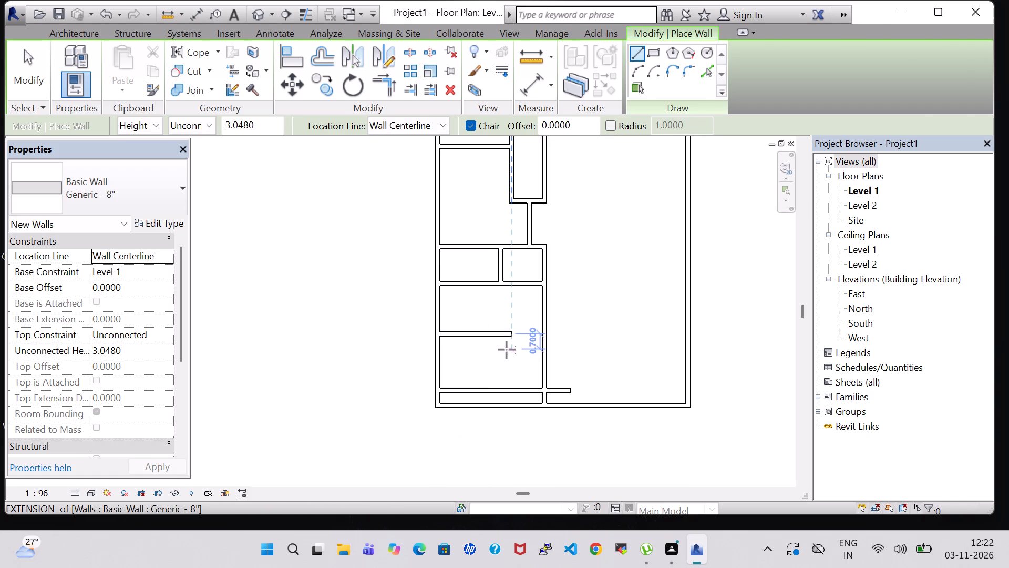
key(Escape)
key(Escape)
click(504, 337)
key(Delete)
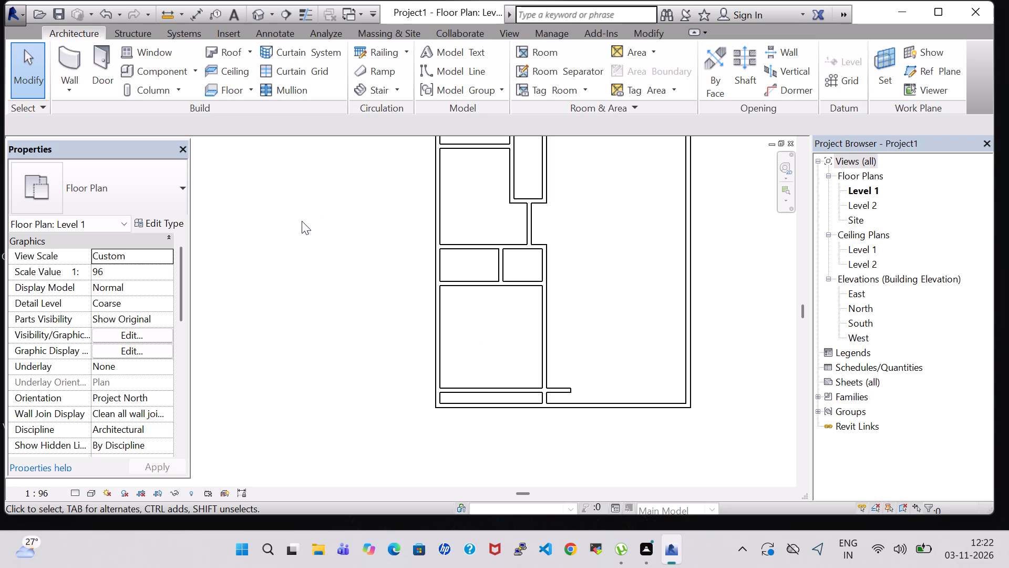
click(562, 388)
click(279, 242)
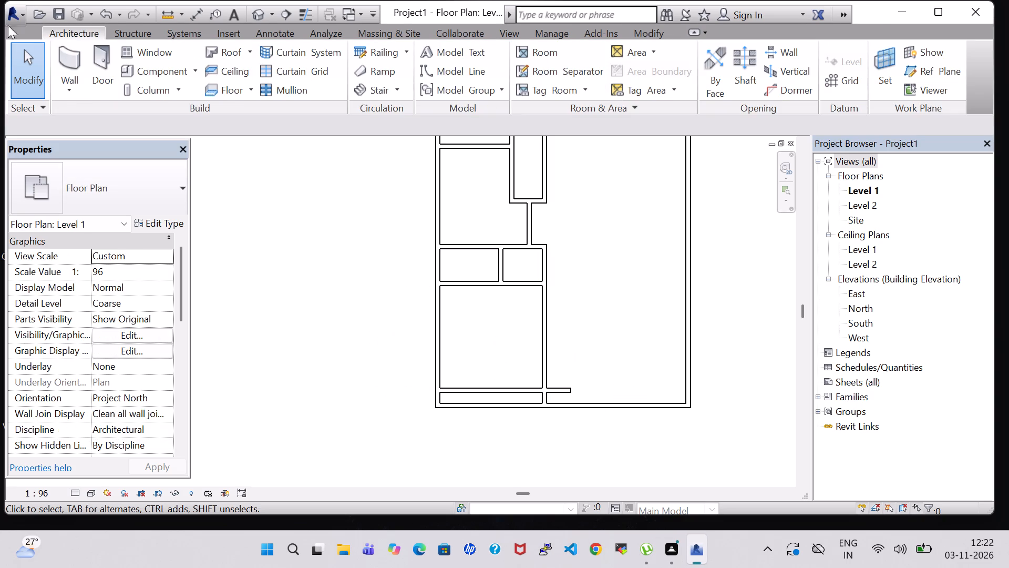
Draw a horizontal wall across the southwest room, 3.0 m below the two small rooms' south wall.
click(71, 58)
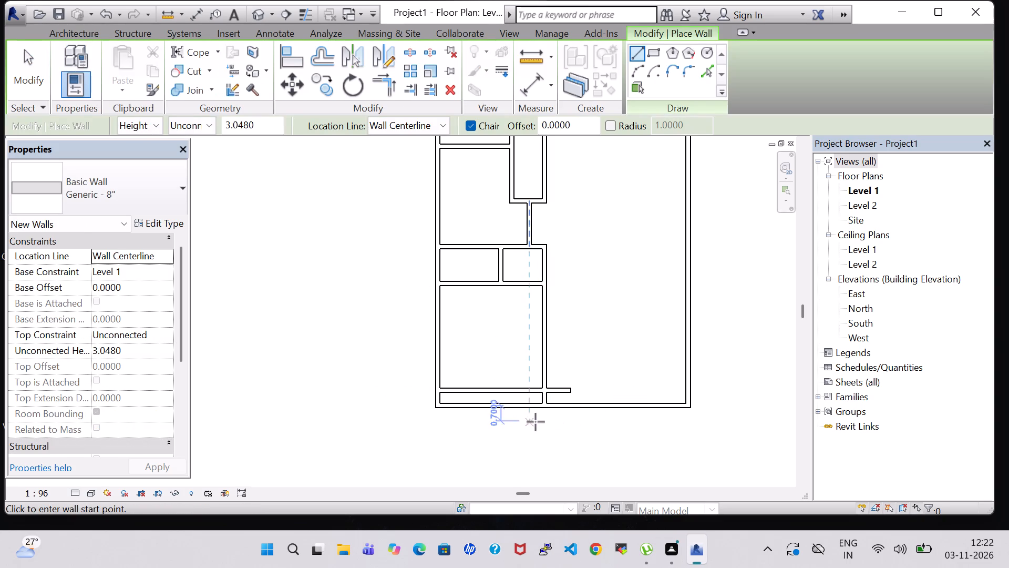
click(543, 349)
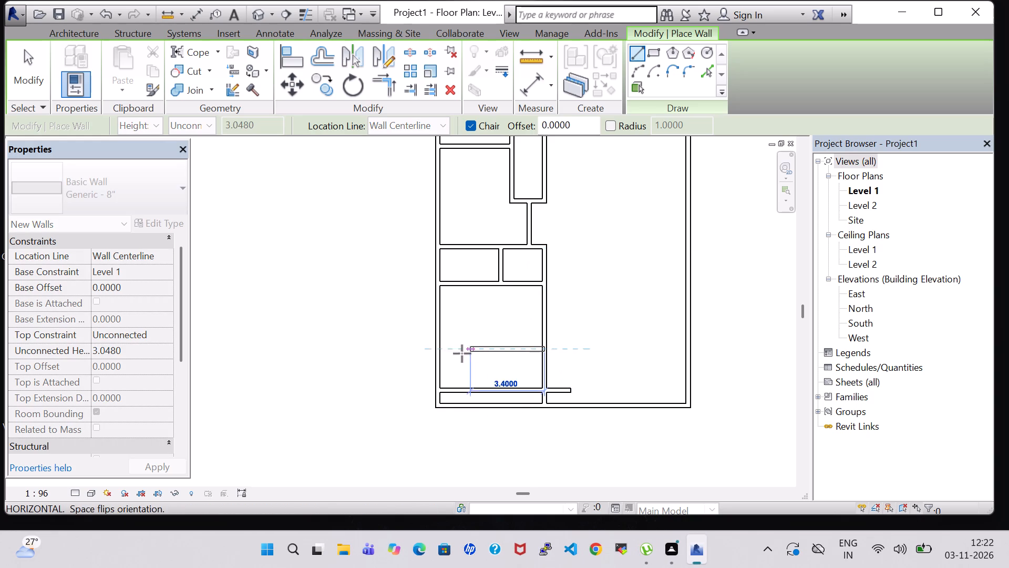
click(434, 353)
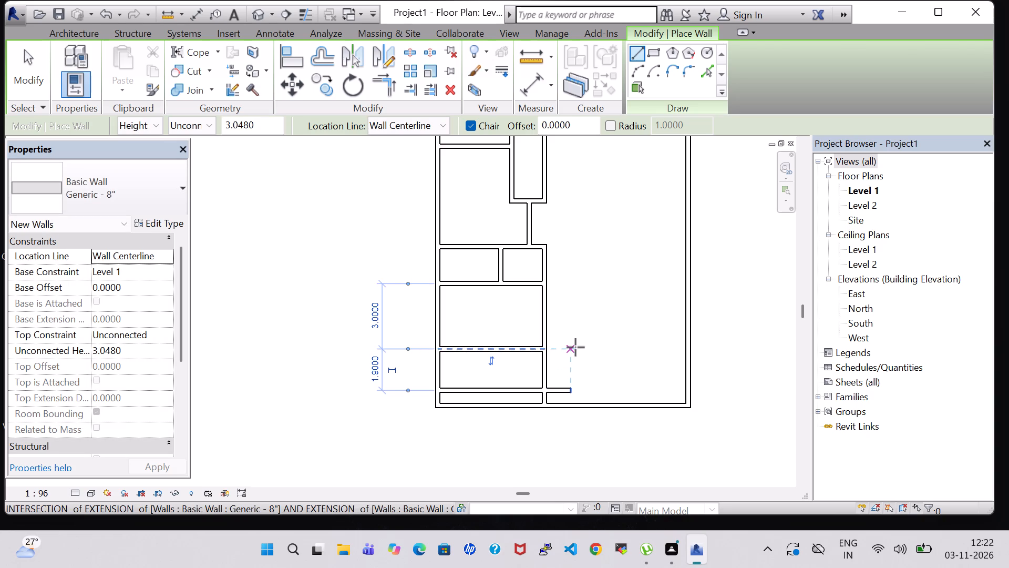
key(Escape)
key(Escape)
Move the north wall of the two small southwest rooms north by 0.4 m, making them 2.1 m deep.
click(486, 254)
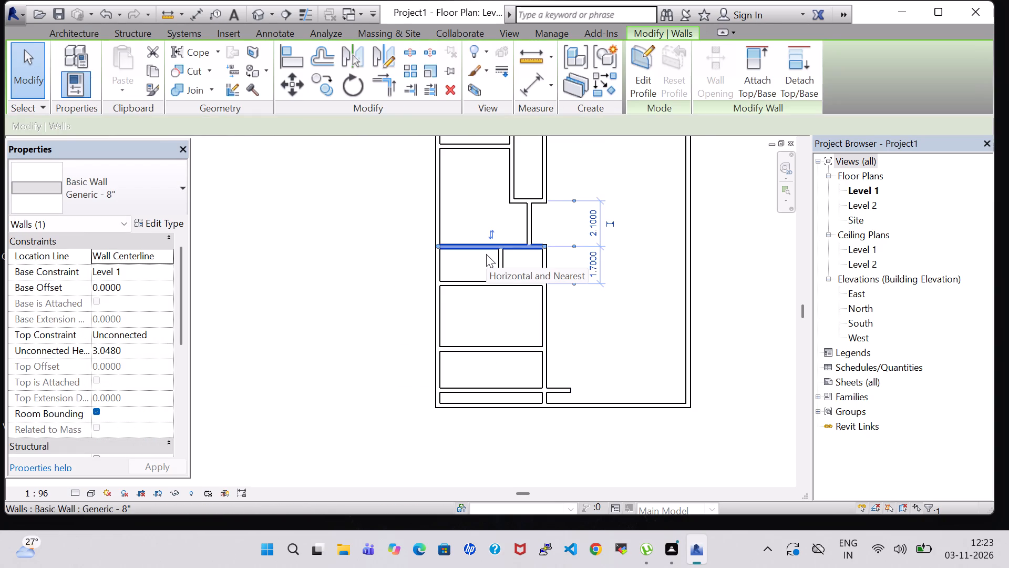
key(Up)
key(Up)
key(Up)
key(Up)
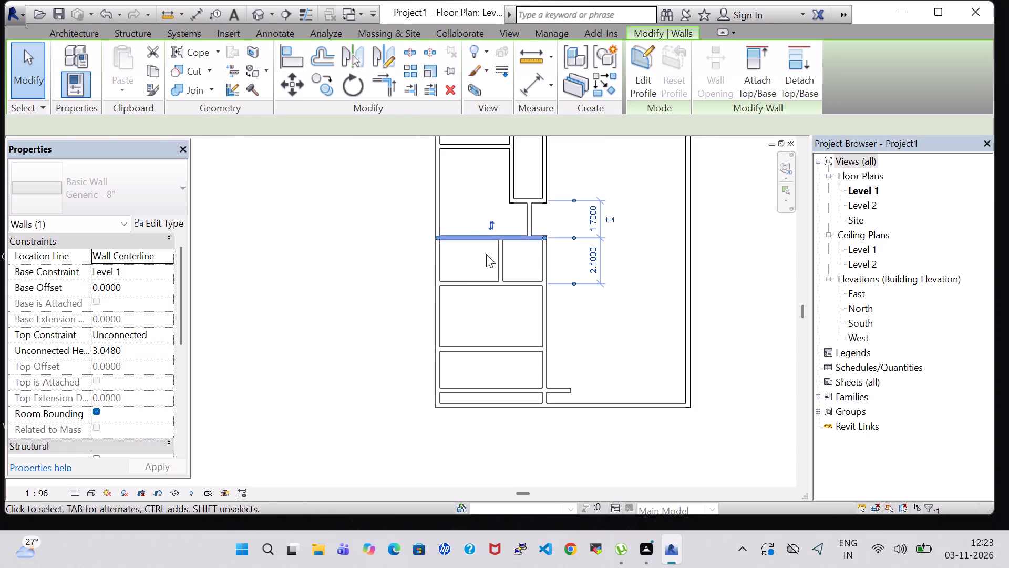
Move the south wall of the two small southwest rooms north by about 0.5 m.
click(474, 280)
key(Up)
key(Up)
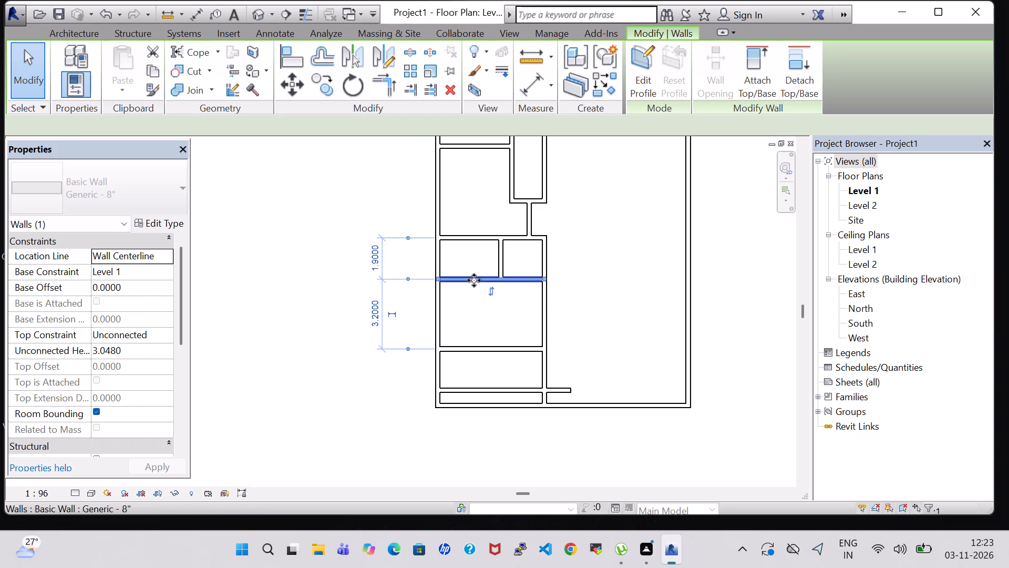
key(Up)
key(Up)
key(Up)
click(346, 383)
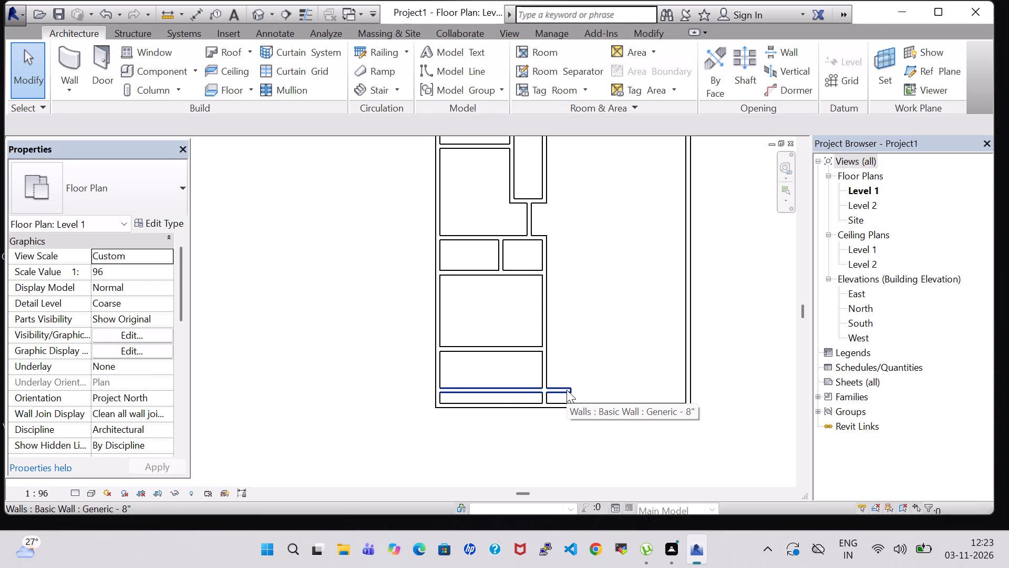
Split the southernmost horizontal partition at the long vertical partition and delete the short stub projecting east of it.
scroll(567, 390, down, 2)
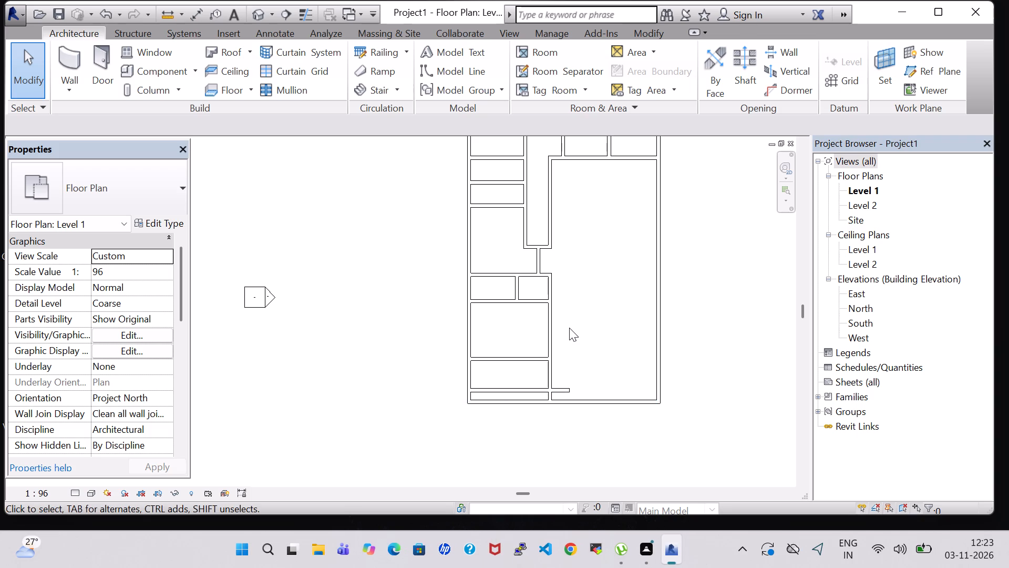
click(651, 30)
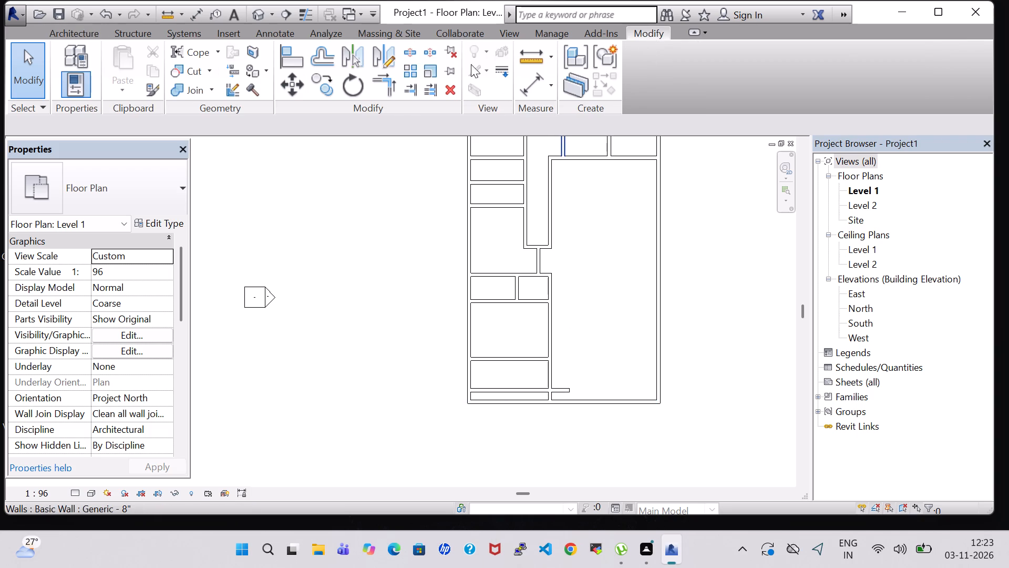
click(405, 59)
scroll(589, 427, up, 5)
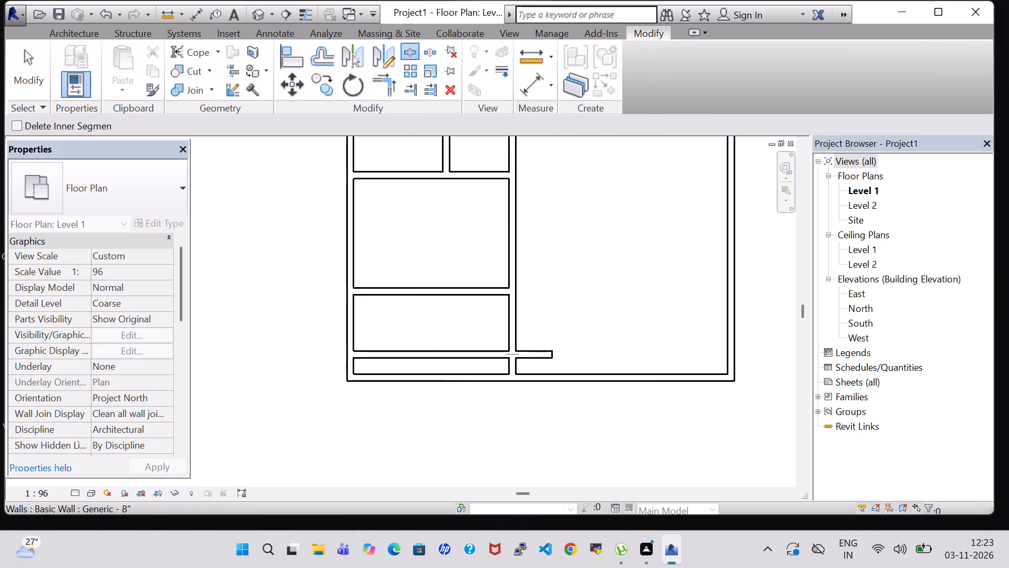
scroll(519, 357, up, 5)
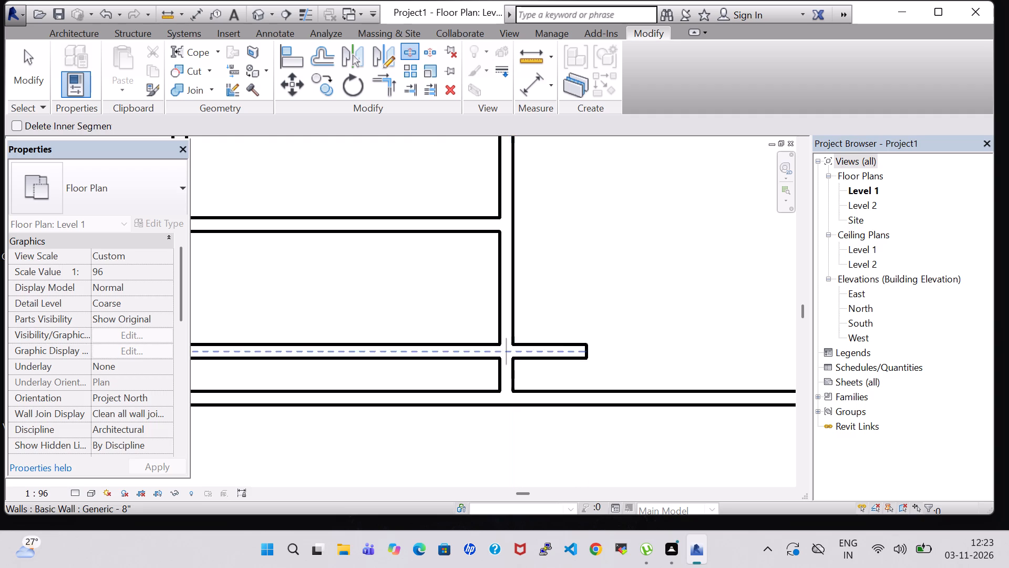
click(514, 351)
key(Escape)
key(Escape)
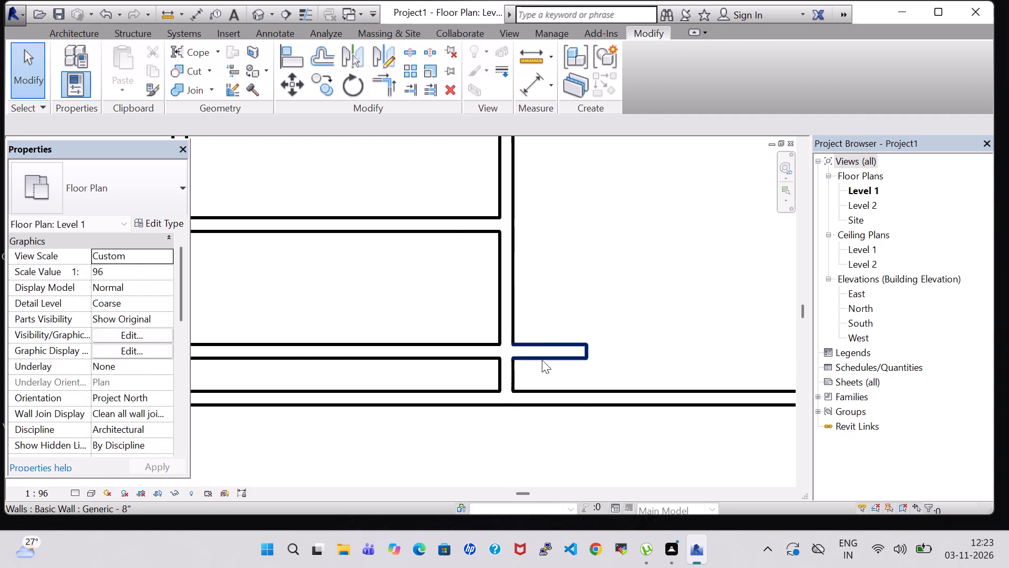
click(542, 360)
key(Delete)
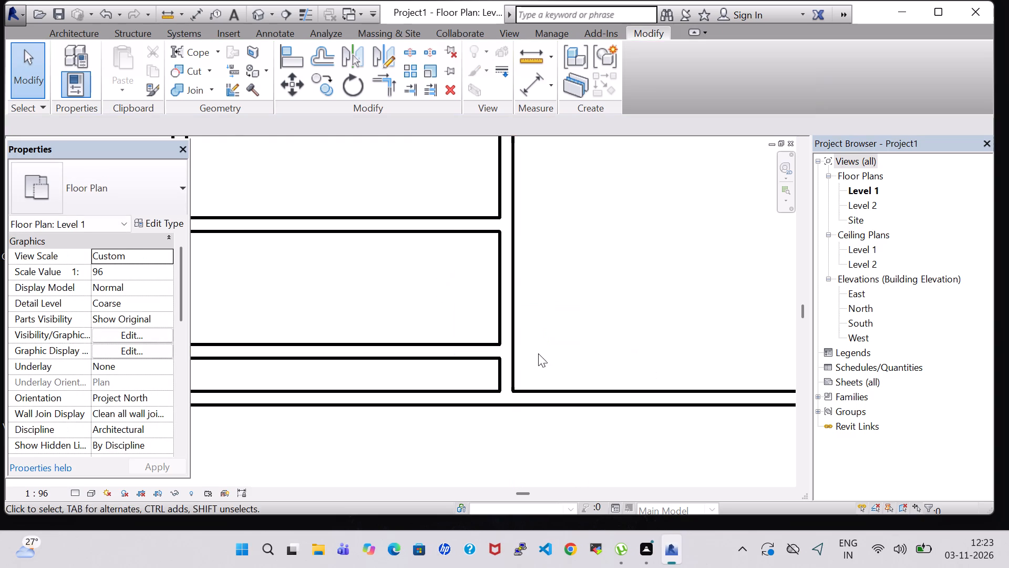
Draw a horizontal wall from the vertical partition to the east exterior wall, in line with the two small rooms' south wall.
scroll(551, 325, down, 13)
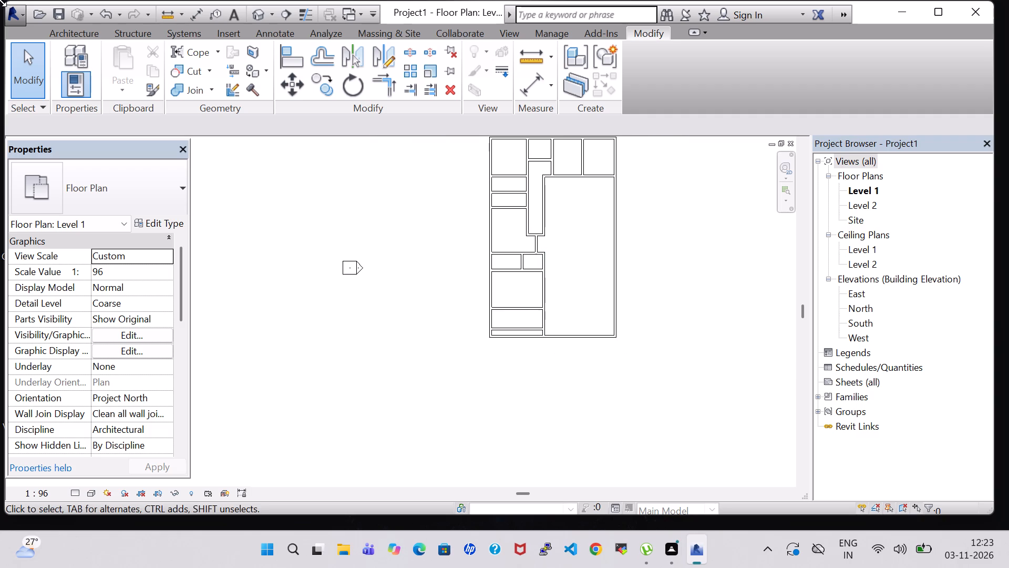
click(69, 31)
scroll(548, 269, up, 3)
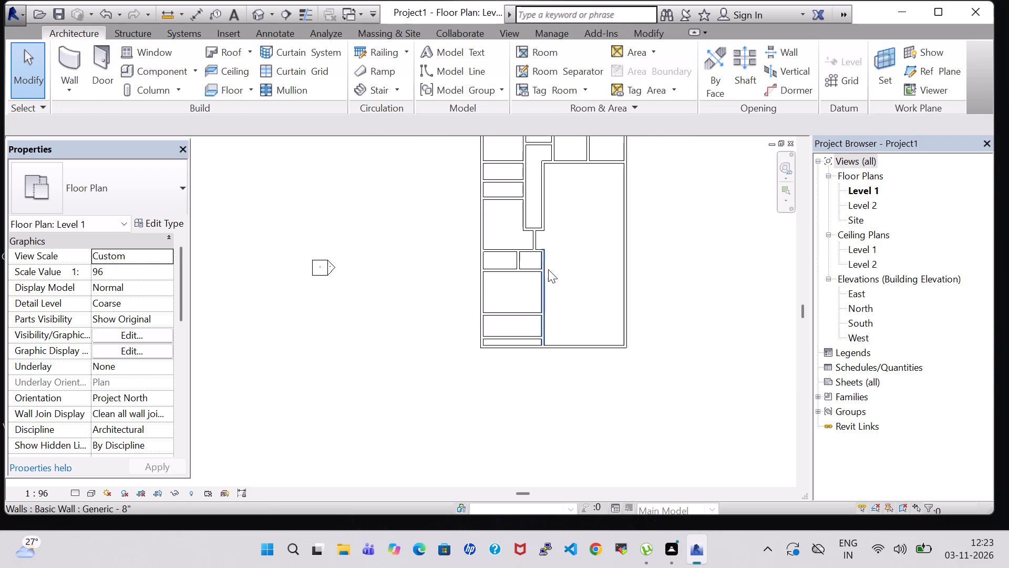
scroll(548, 269, up, 2)
click(85, 47)
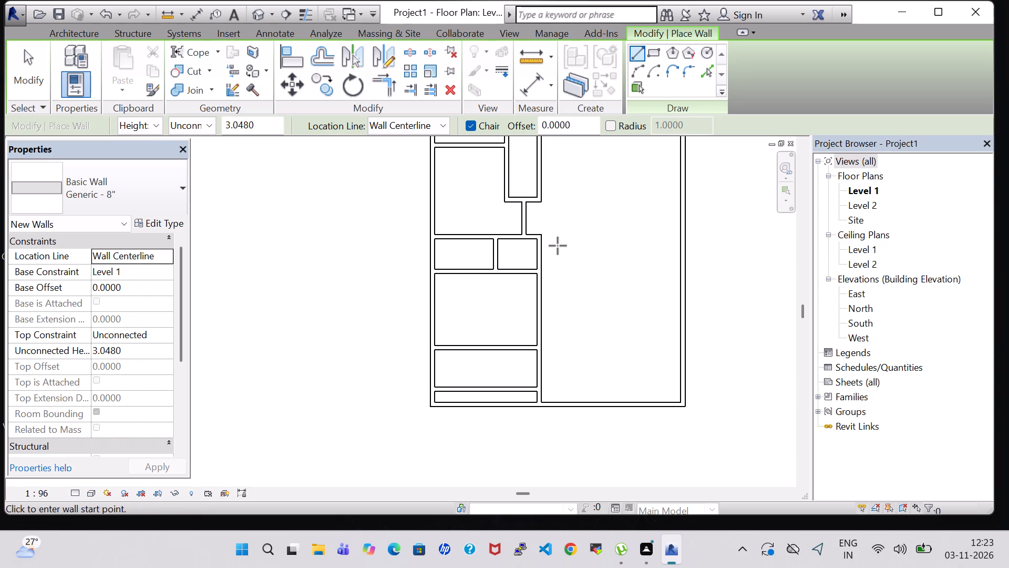
click(539, 272)
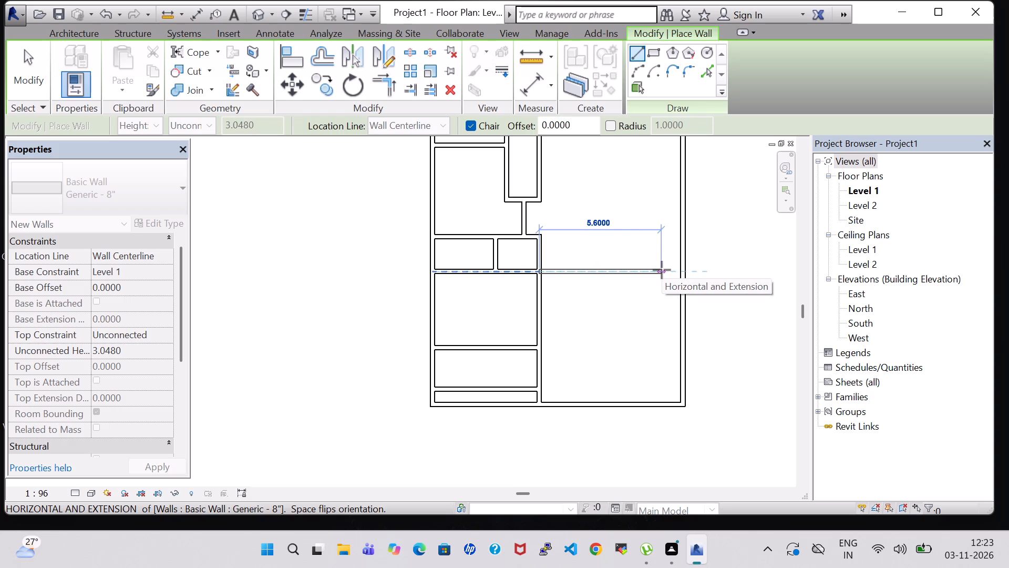
scroll(662, 270, down, 2)
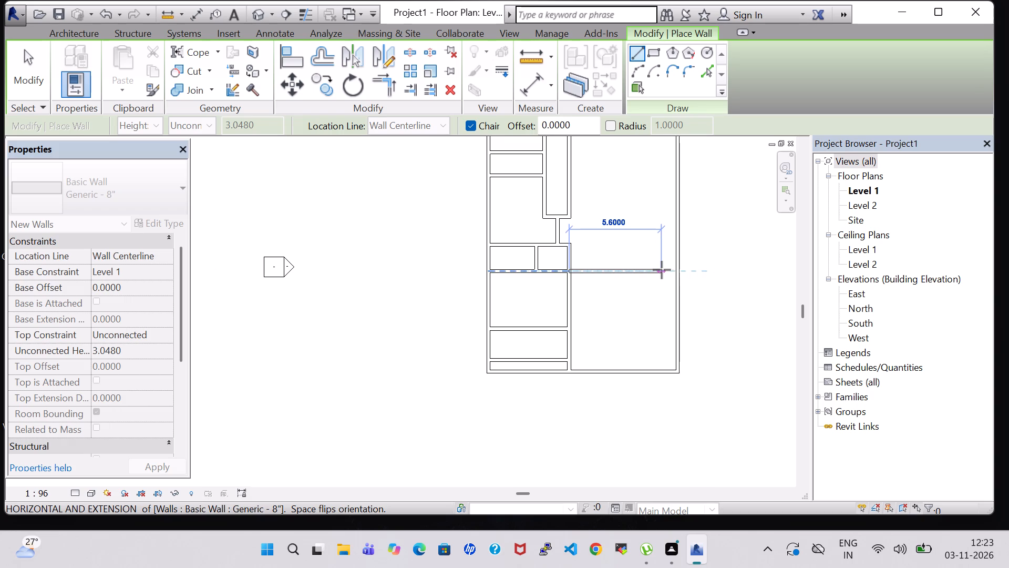
click(677, 270)
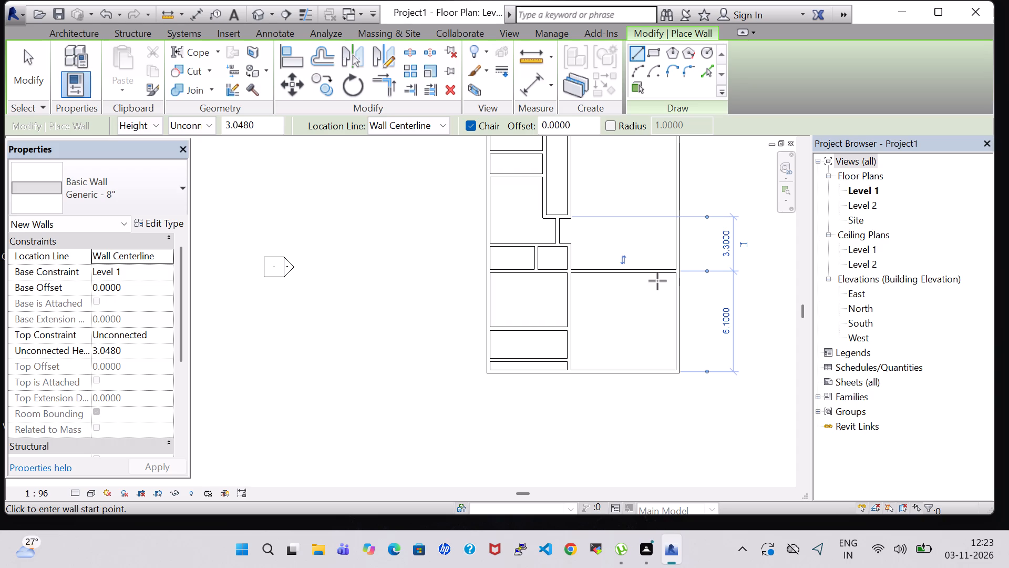
key(Escape)
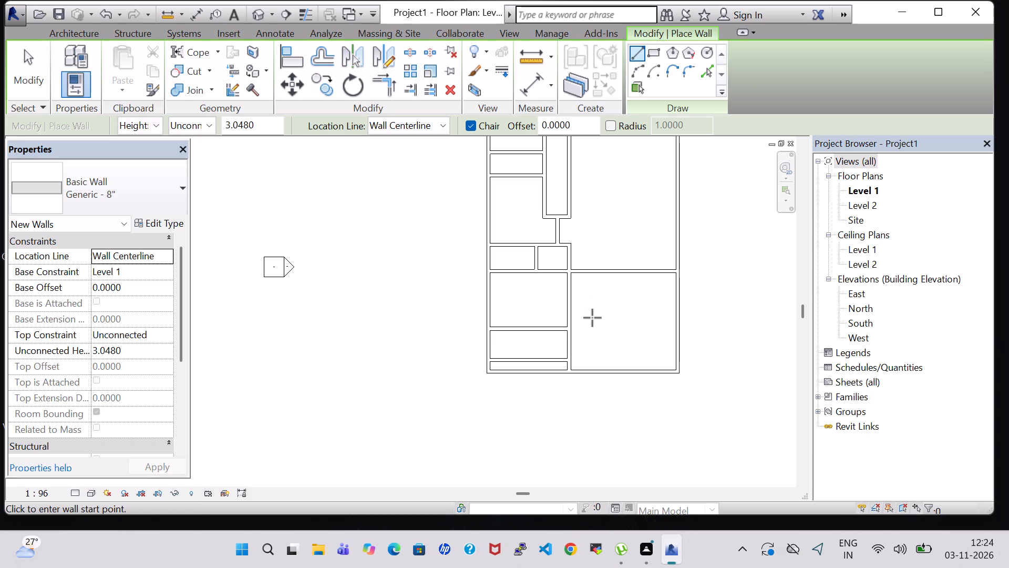
Draw an L-shaped wall in the southeast room: 5.4 m south from its north wall, then 1.7 m west to the vertical partition.
scroll(581, 337, up, 4)
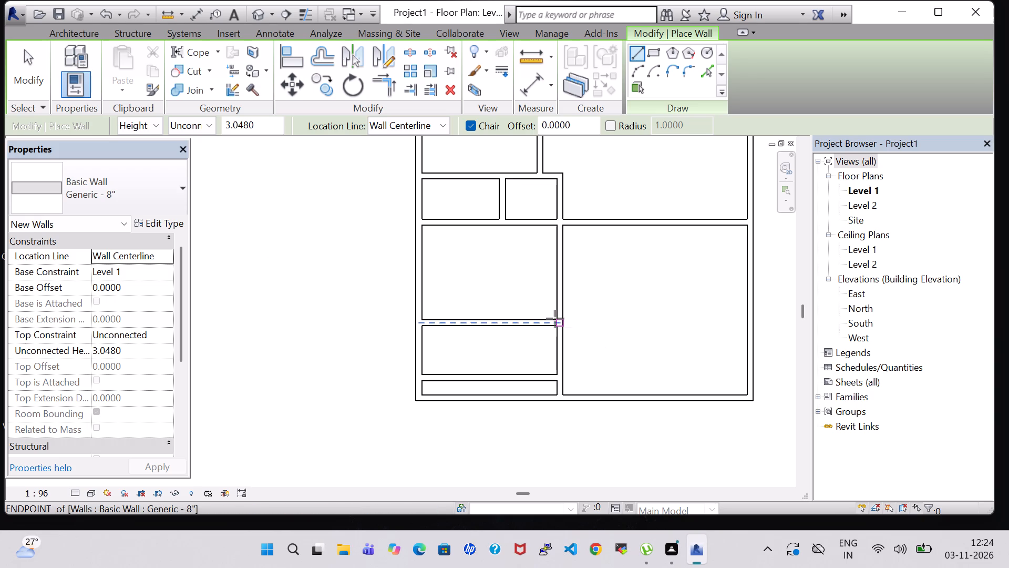
click(609, 224)
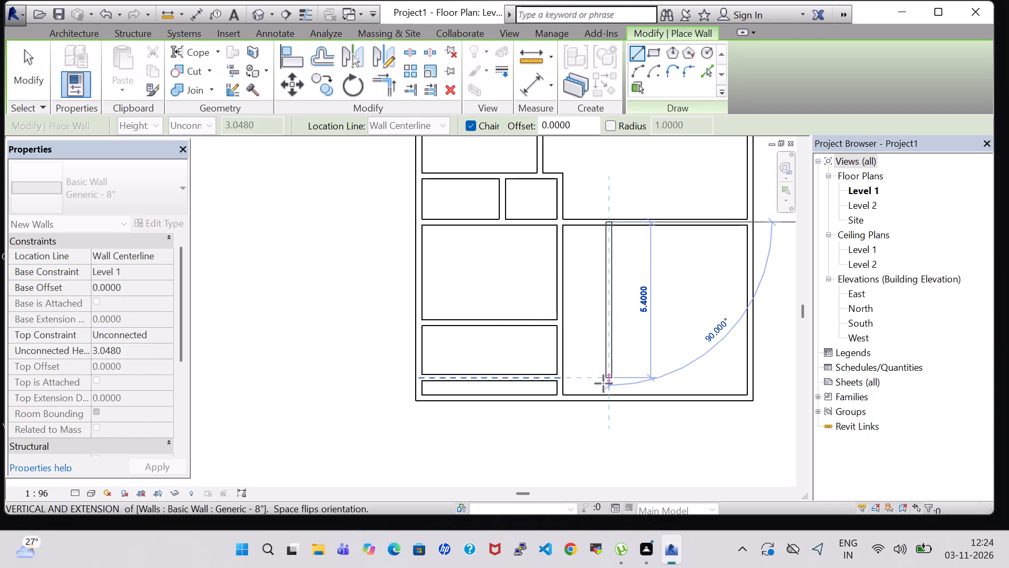
click(603, 383)
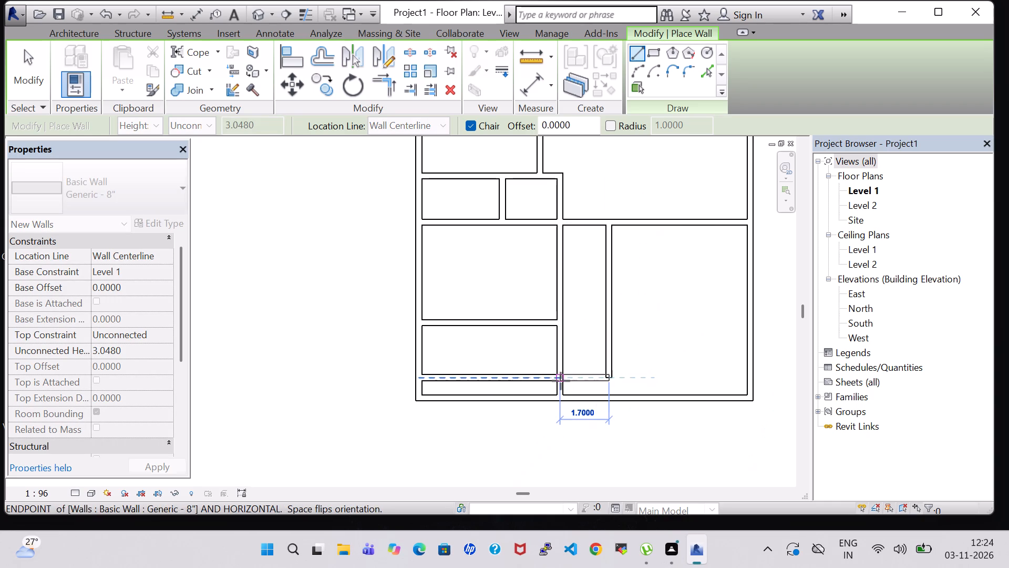
click(553, 378)
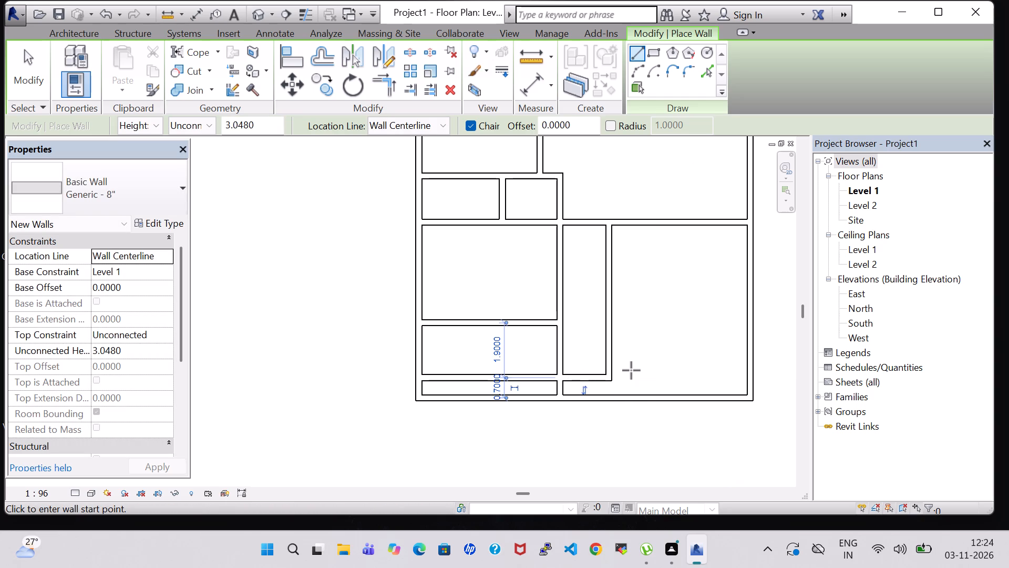
key(Escape)
key(Escape)
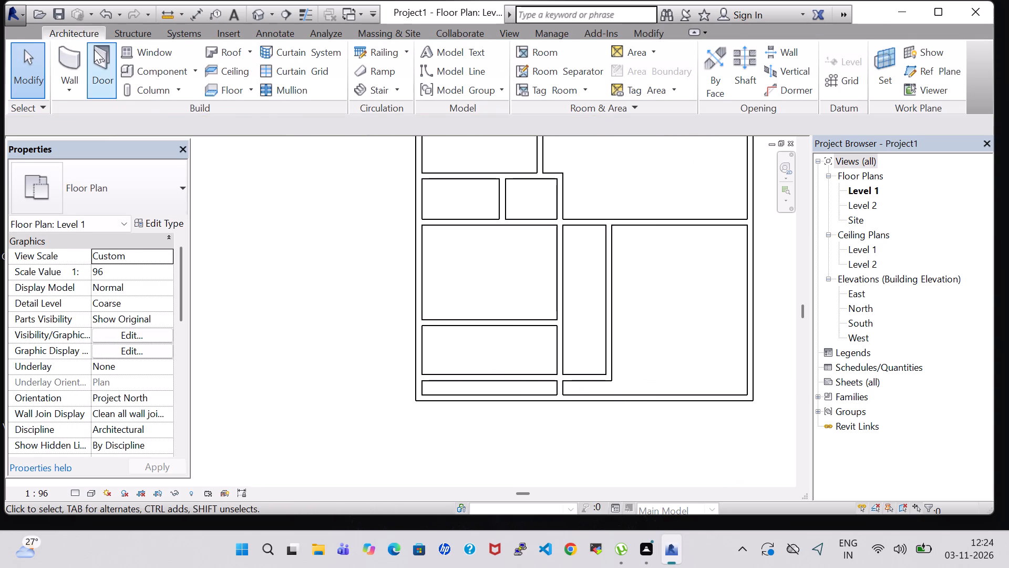
Draw a horizontal wall across the new 1.7 m wide strip, 3.5 m below its north wall and aligned with the adjacent west partition.
click(77, 49)
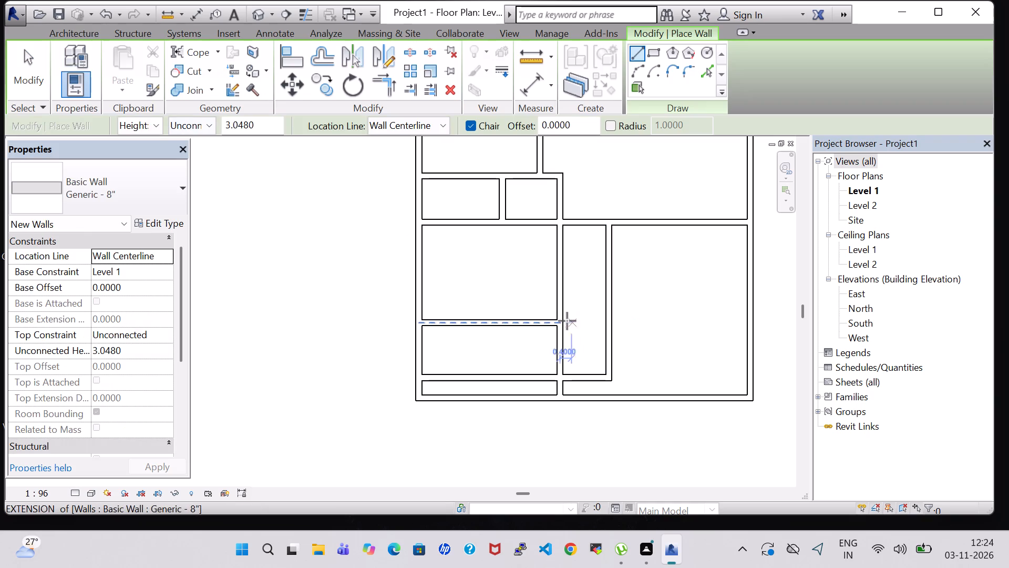
click(558, 323)
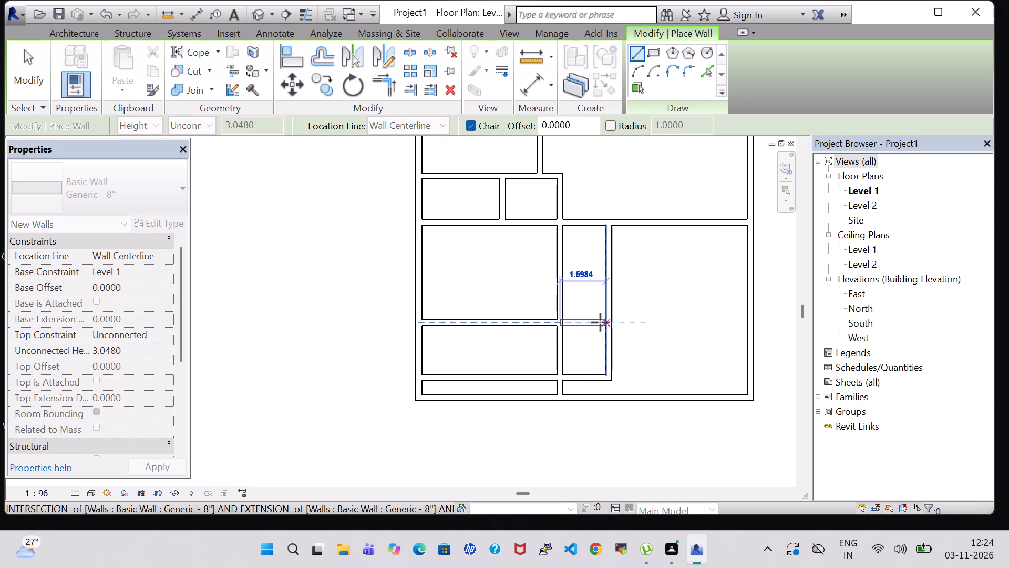
click(609, 322)
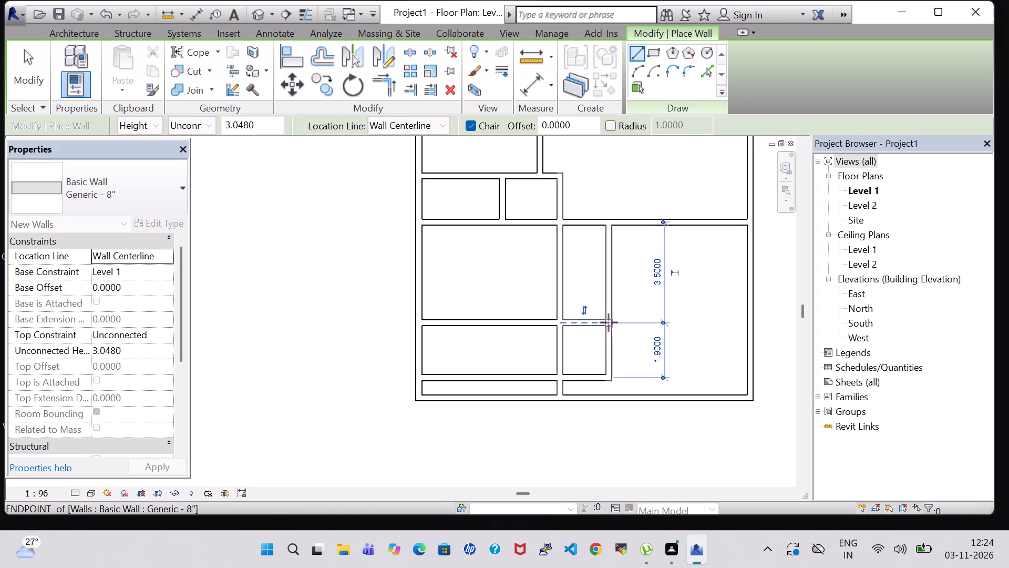
key(Escape)
key(Escape)
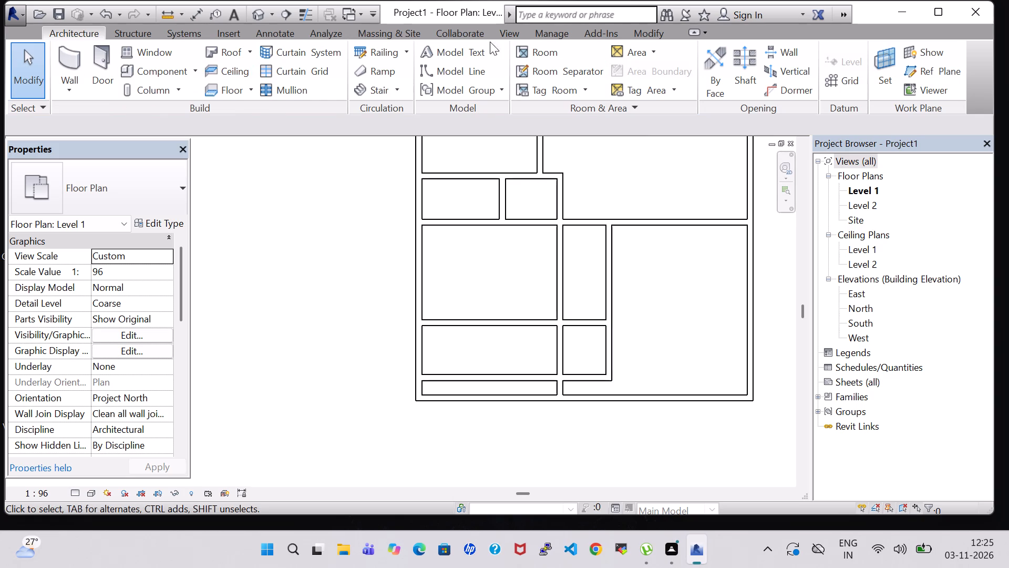
Split the vertical partition at the southernmost horizontal wall and delete its short segment down to the south exterior wall.
click(644, 28)
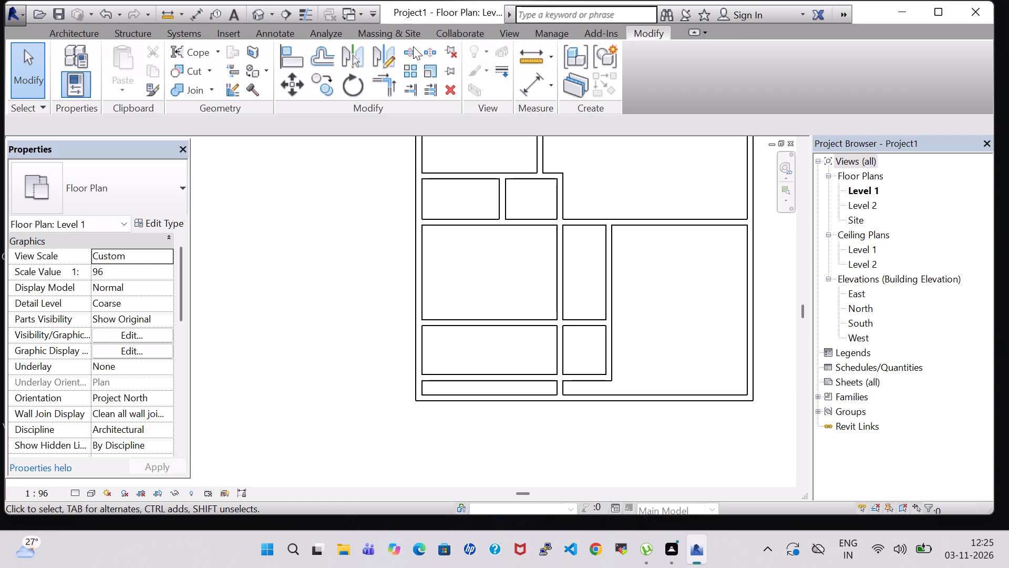
click(413, 46)
scroll(561, 371, up, 6)
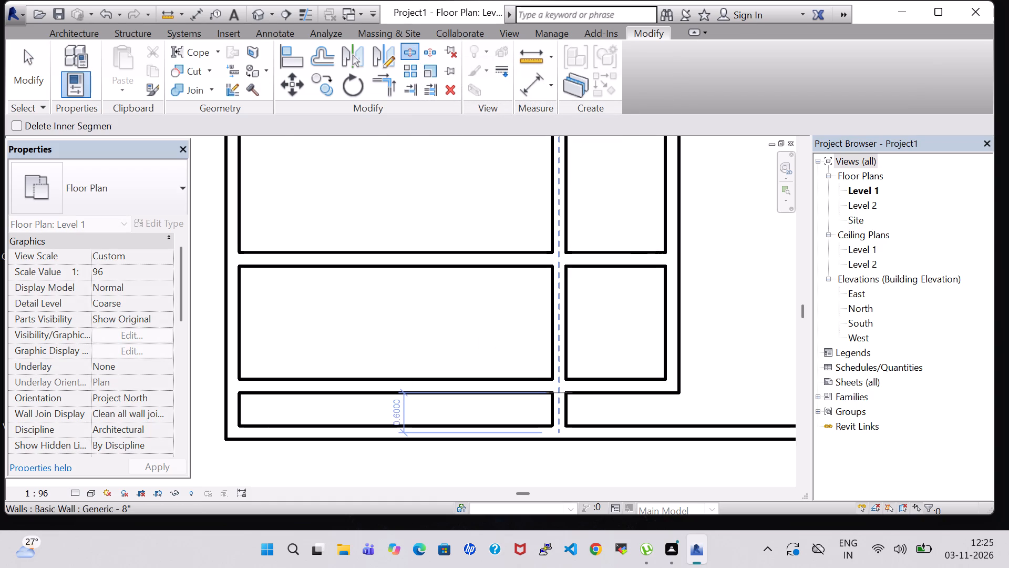
click(561, 395)
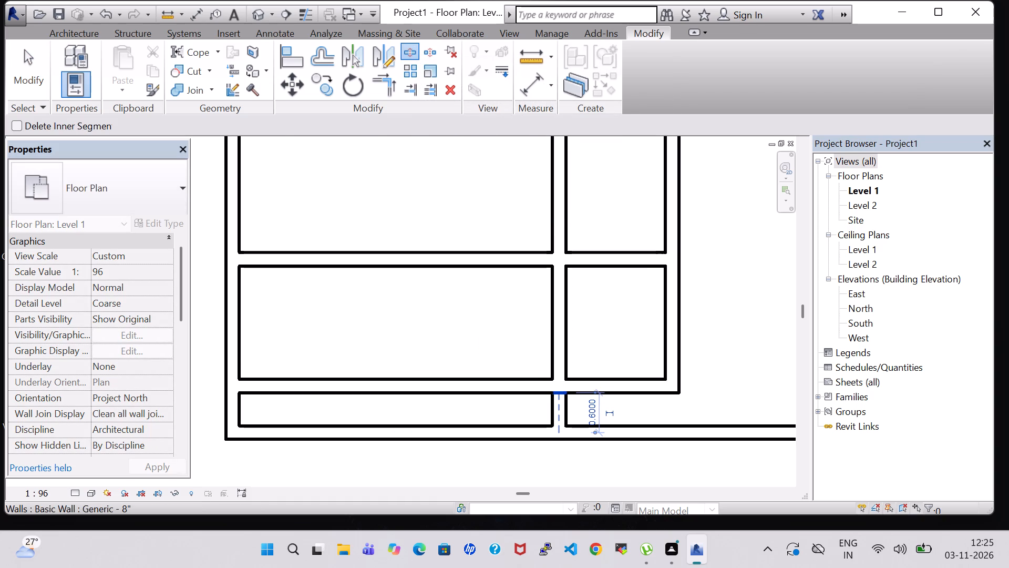
key(Escape)
key(Escape)
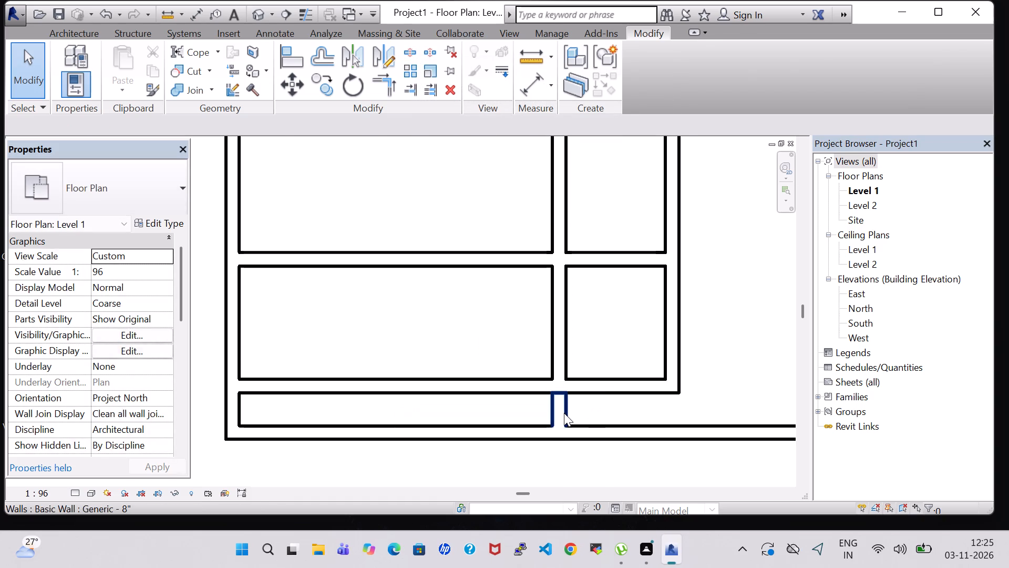
click(564, 413)
key(Delete)
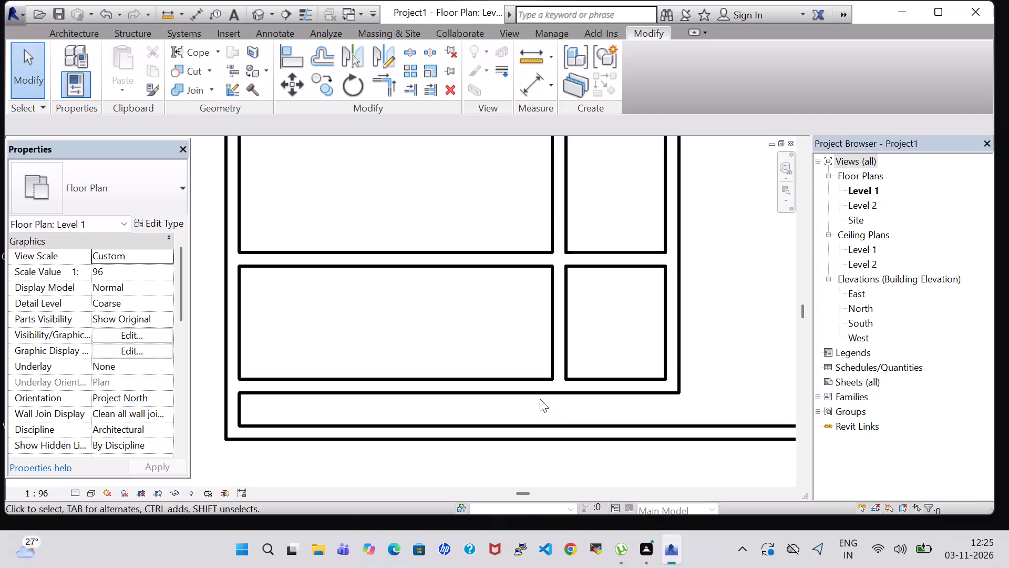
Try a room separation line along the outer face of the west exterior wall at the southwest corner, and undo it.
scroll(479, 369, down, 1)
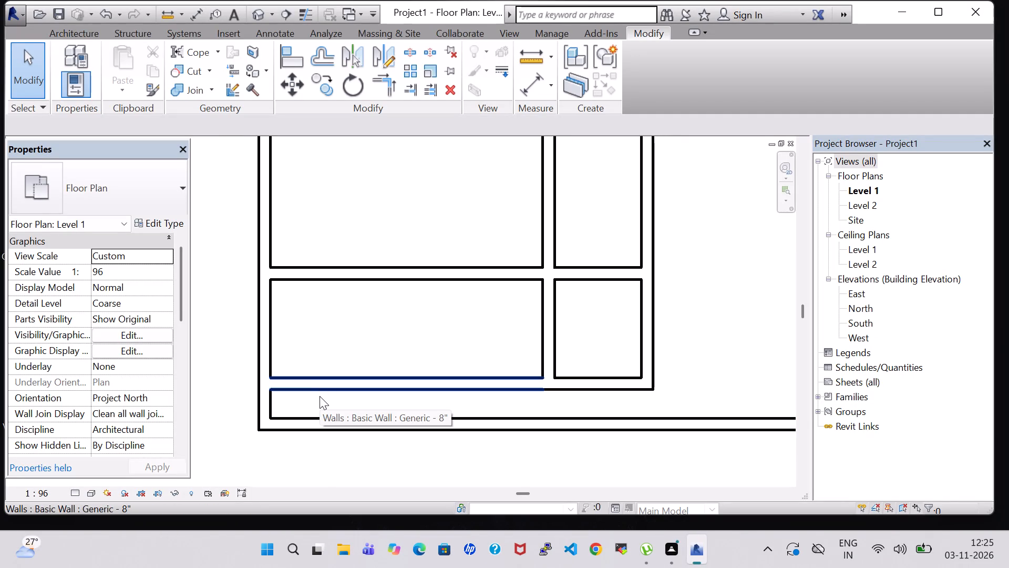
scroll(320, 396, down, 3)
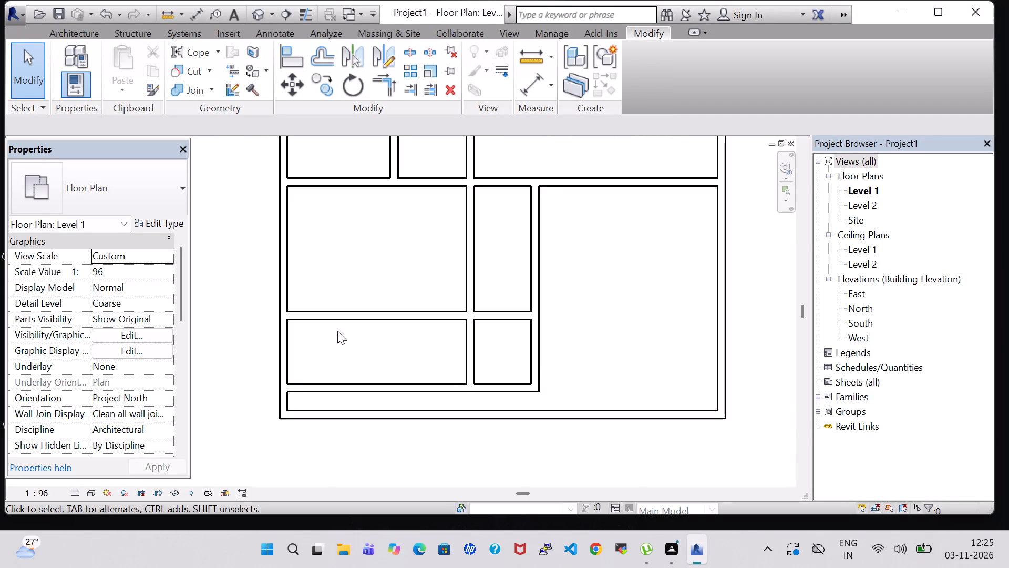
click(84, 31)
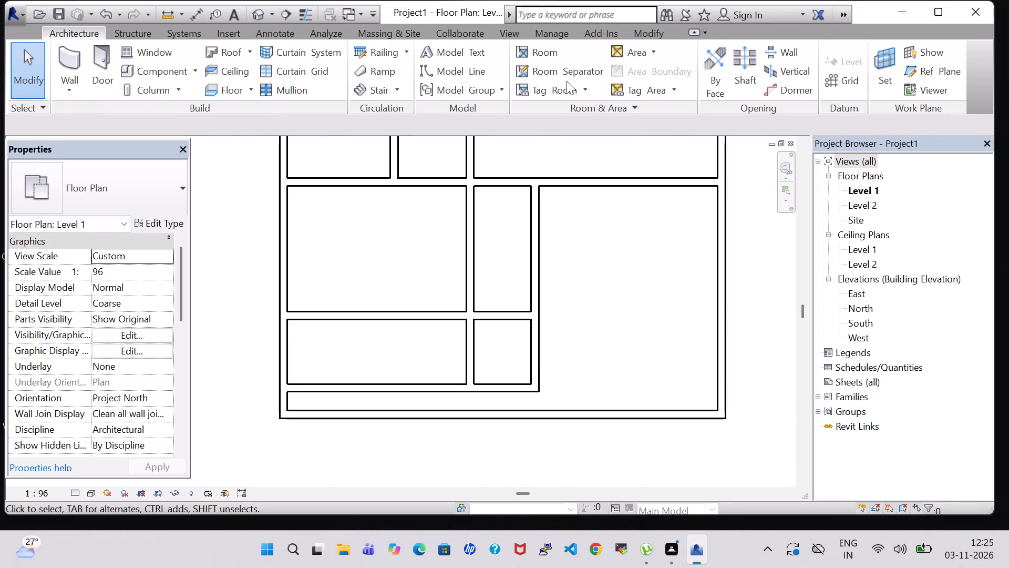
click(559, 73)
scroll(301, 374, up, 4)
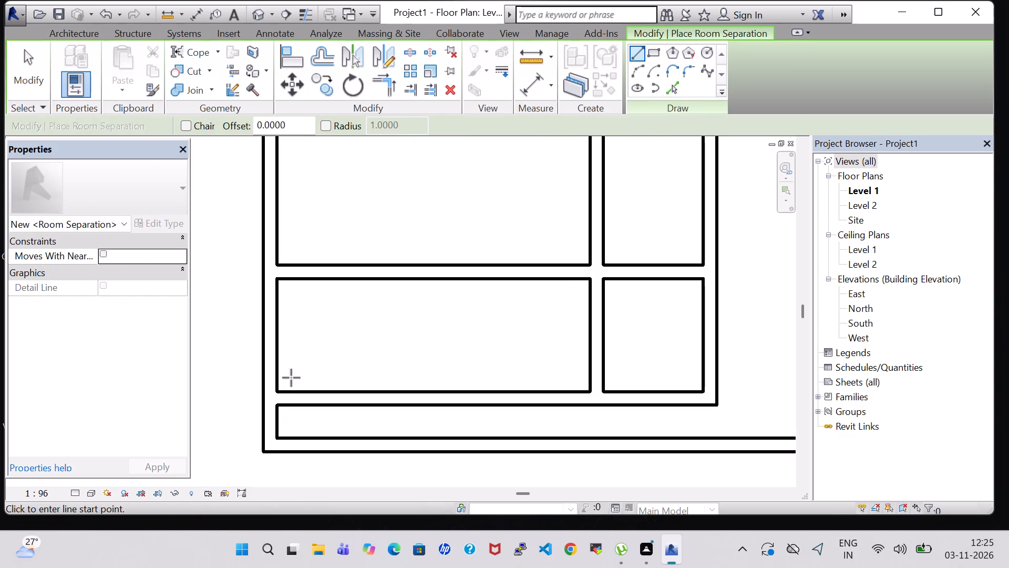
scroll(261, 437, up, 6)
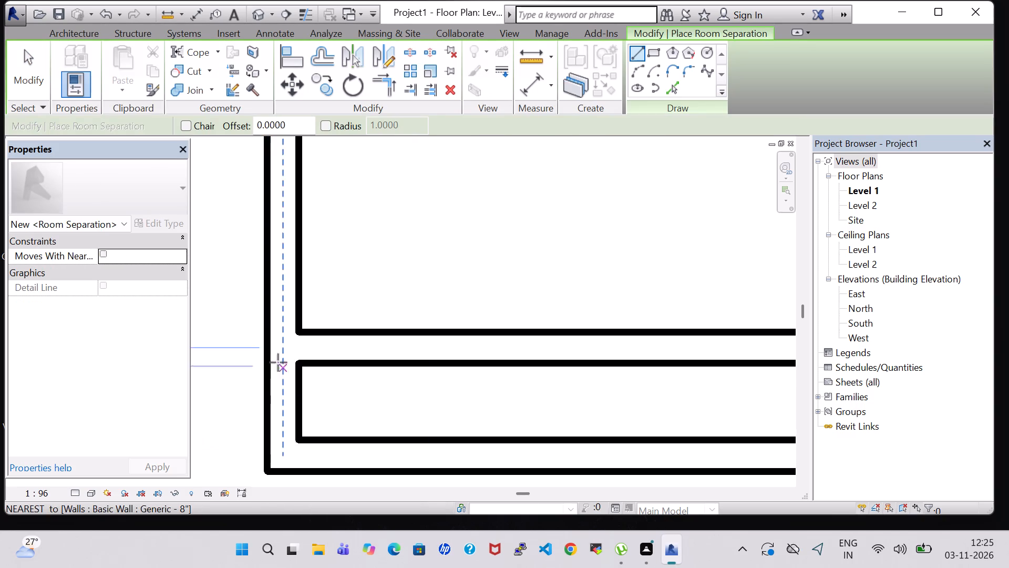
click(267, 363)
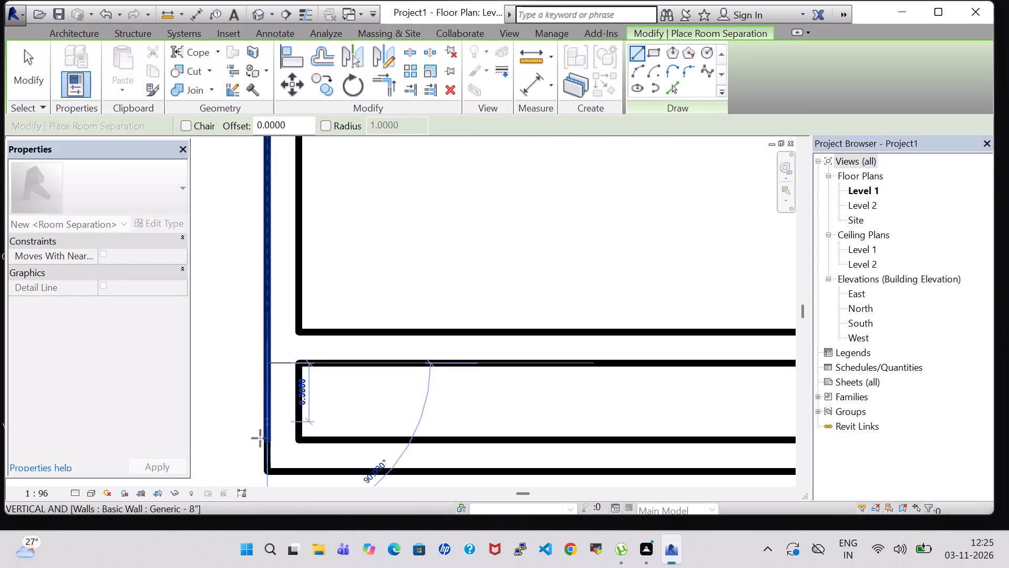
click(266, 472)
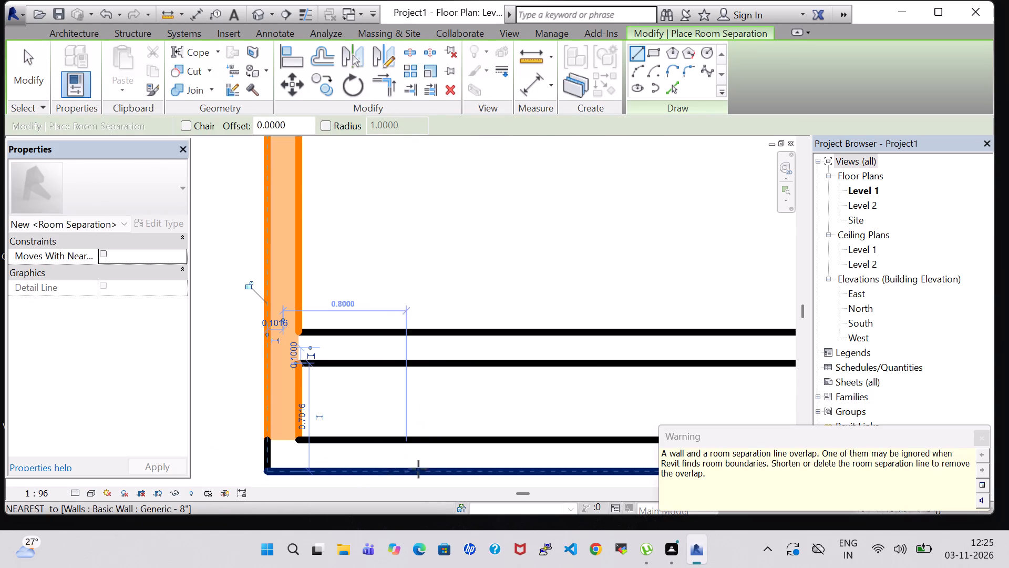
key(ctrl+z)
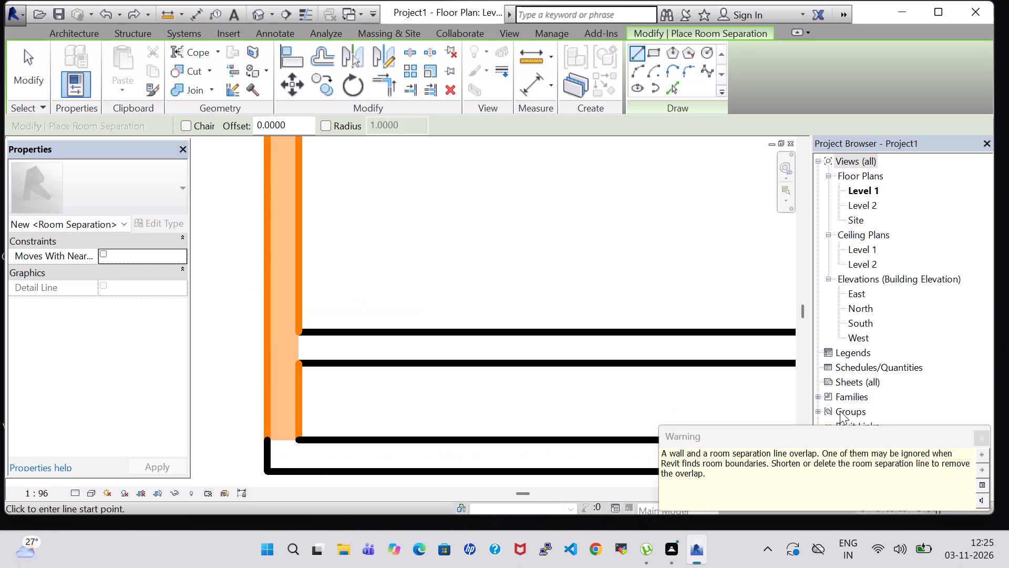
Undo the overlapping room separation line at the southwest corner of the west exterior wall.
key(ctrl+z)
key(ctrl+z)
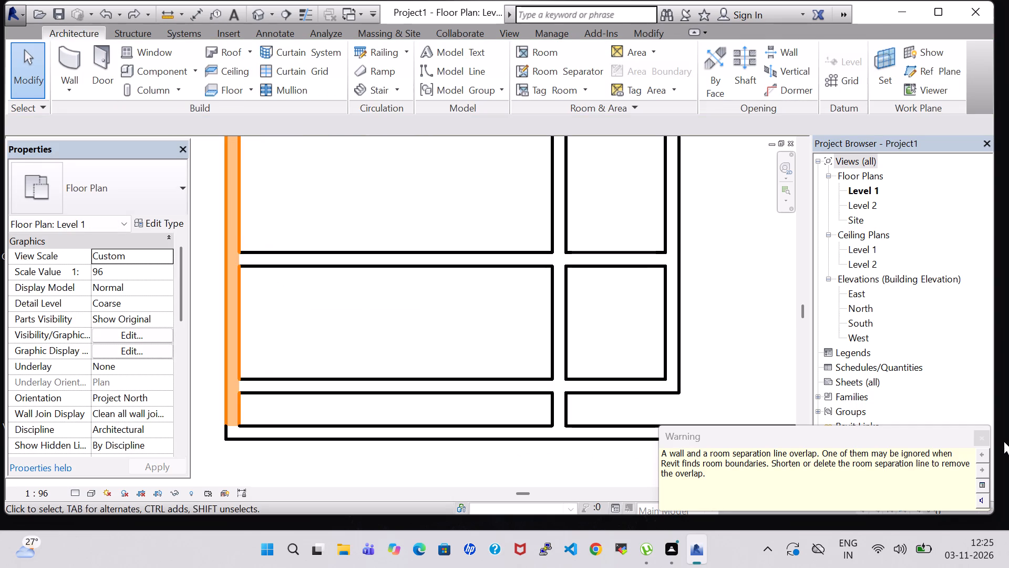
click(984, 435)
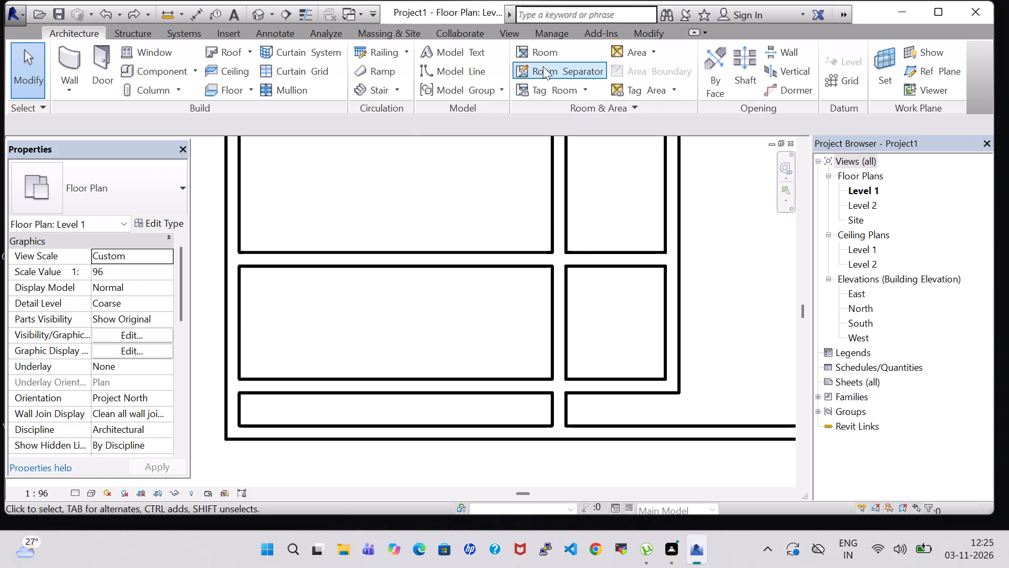
Split the west exterior wall at the south face of the southernmost horizontal partition and delete its short segment down to the south exterior wall.
click(655, 28)
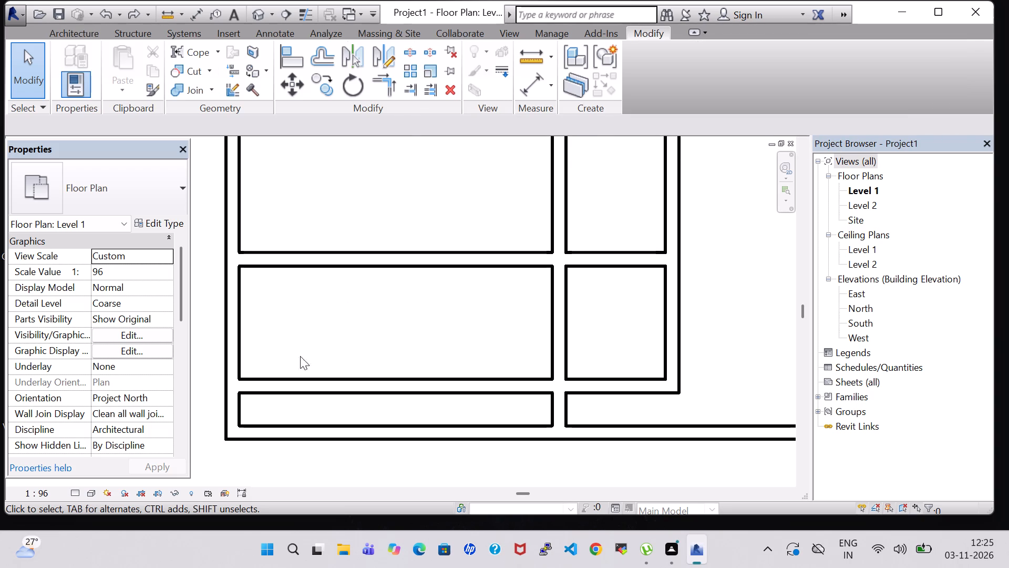
scroll(207, 422, up, 1)
click(408, 49)
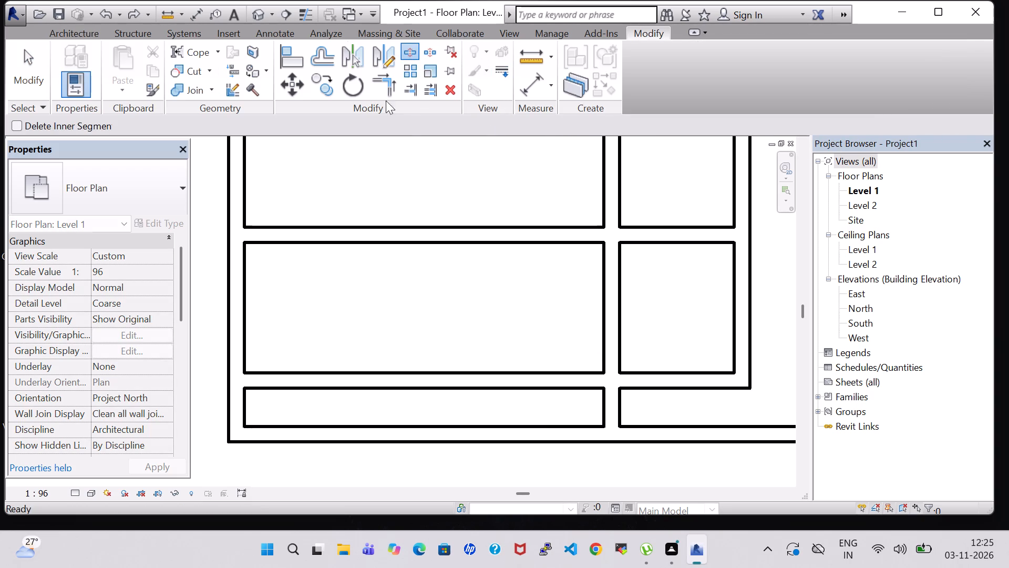
scroll(203, 383, up, 4)
scroll(209, 399, down, 1)
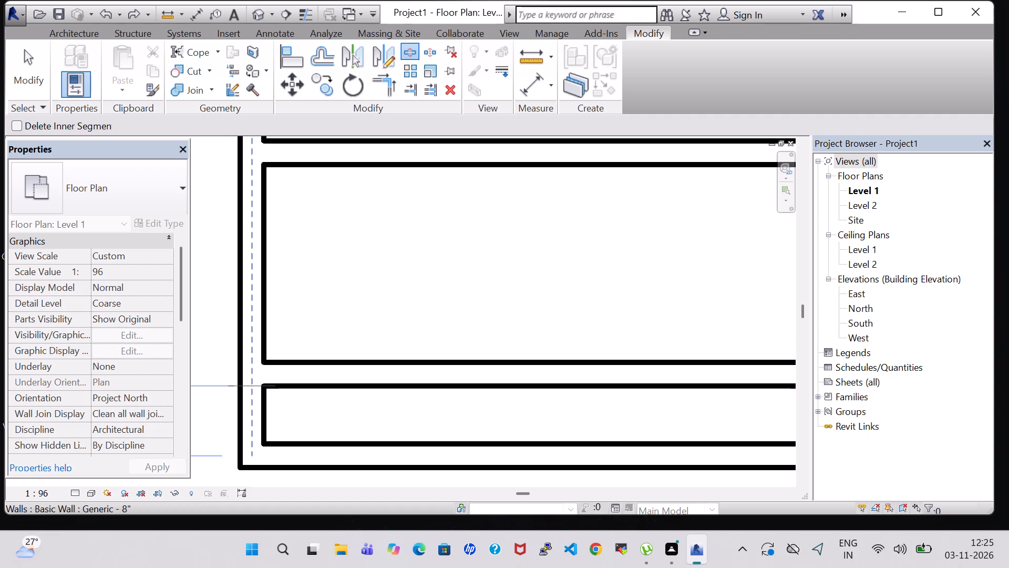
click(251, 388)
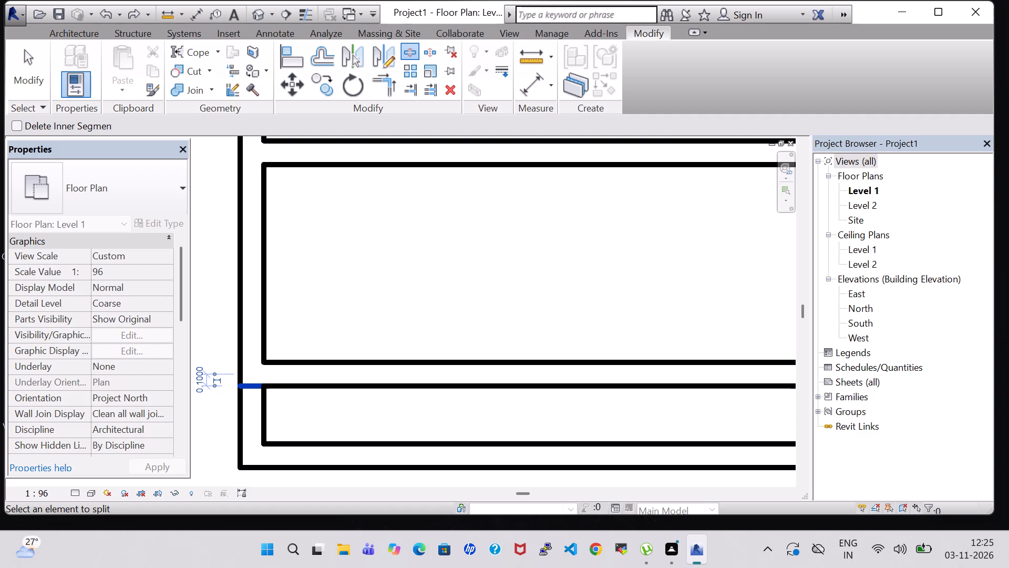
key(Escape)
key(Escape)
click(253, 422)
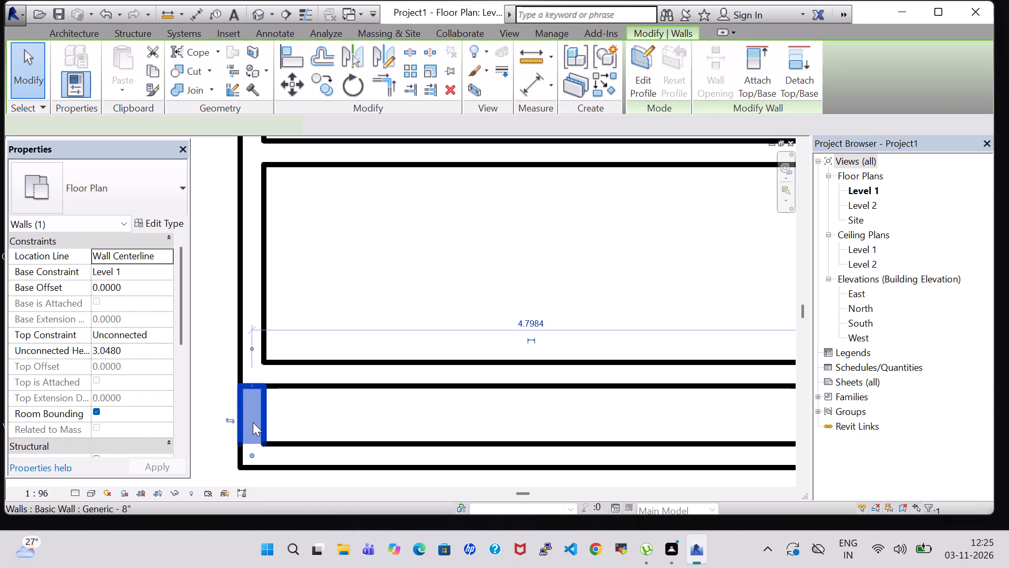
key(Delete)
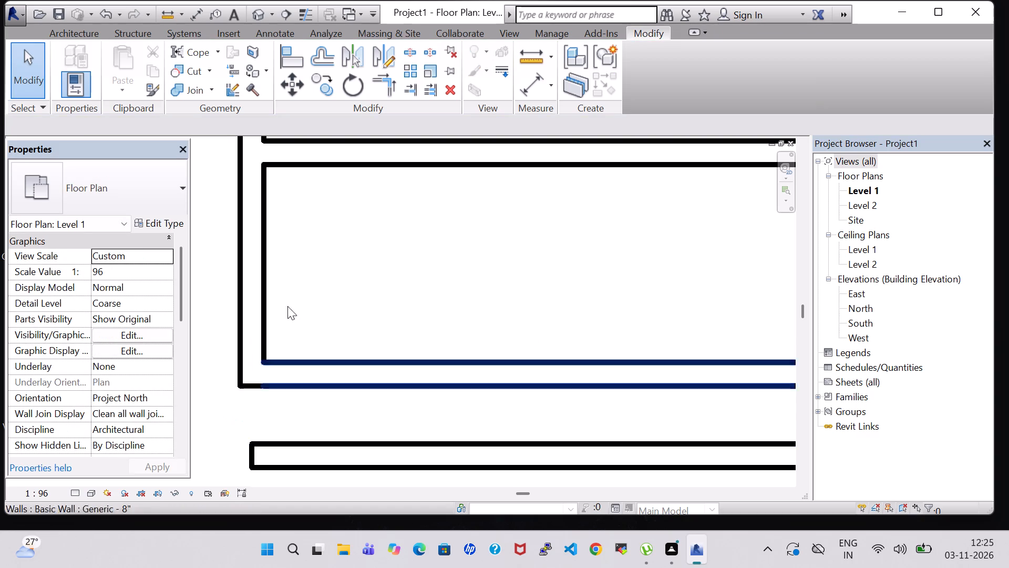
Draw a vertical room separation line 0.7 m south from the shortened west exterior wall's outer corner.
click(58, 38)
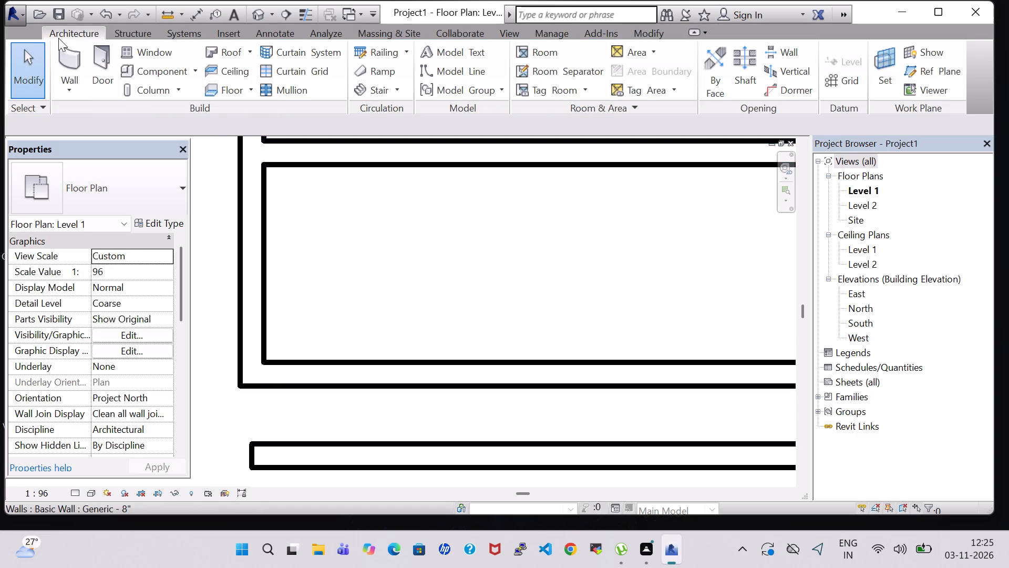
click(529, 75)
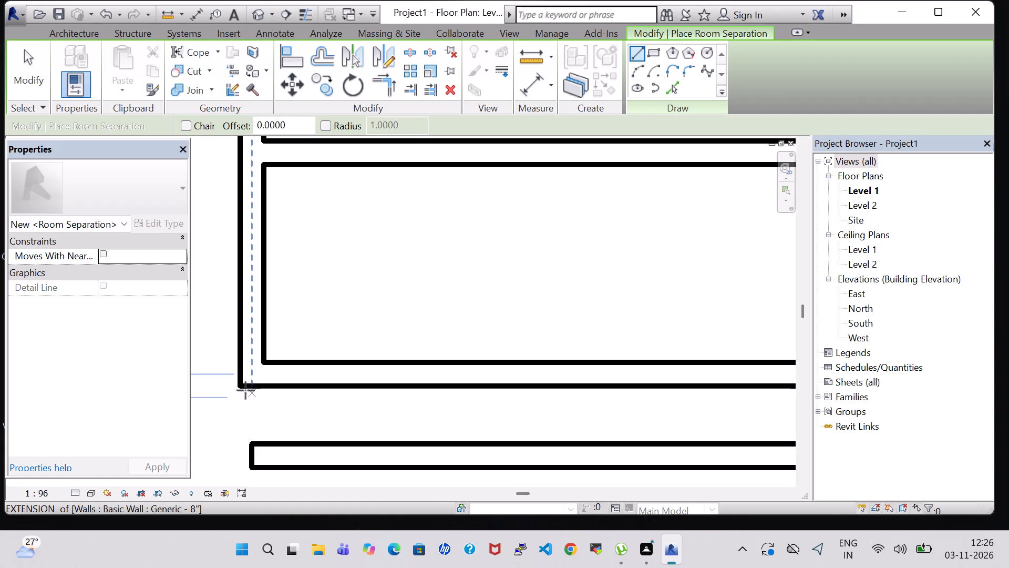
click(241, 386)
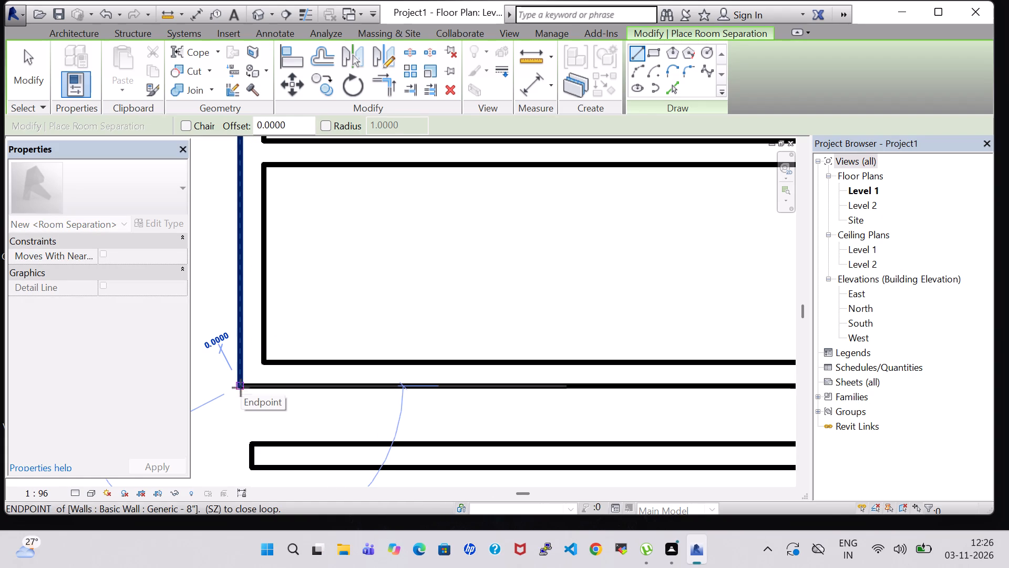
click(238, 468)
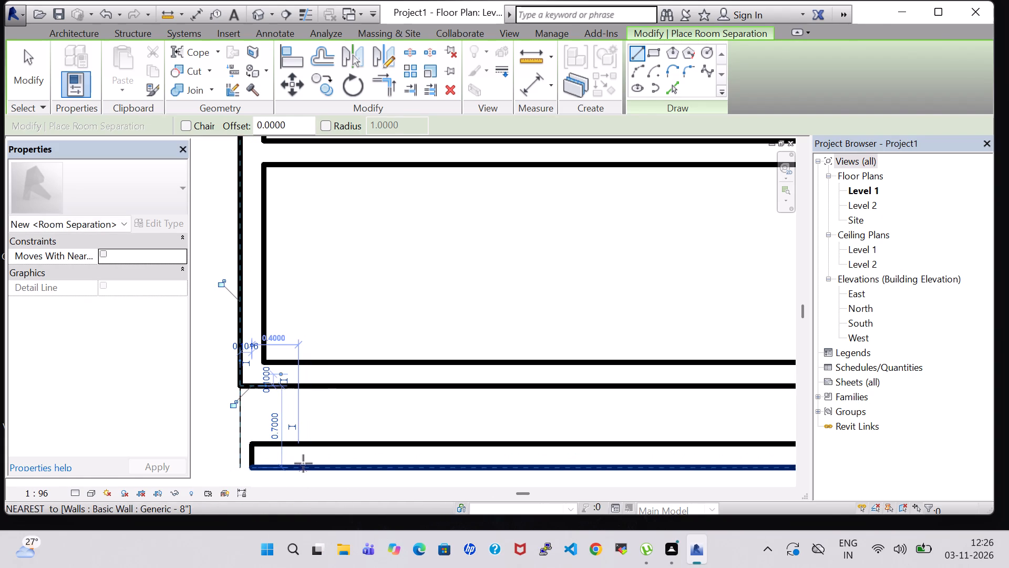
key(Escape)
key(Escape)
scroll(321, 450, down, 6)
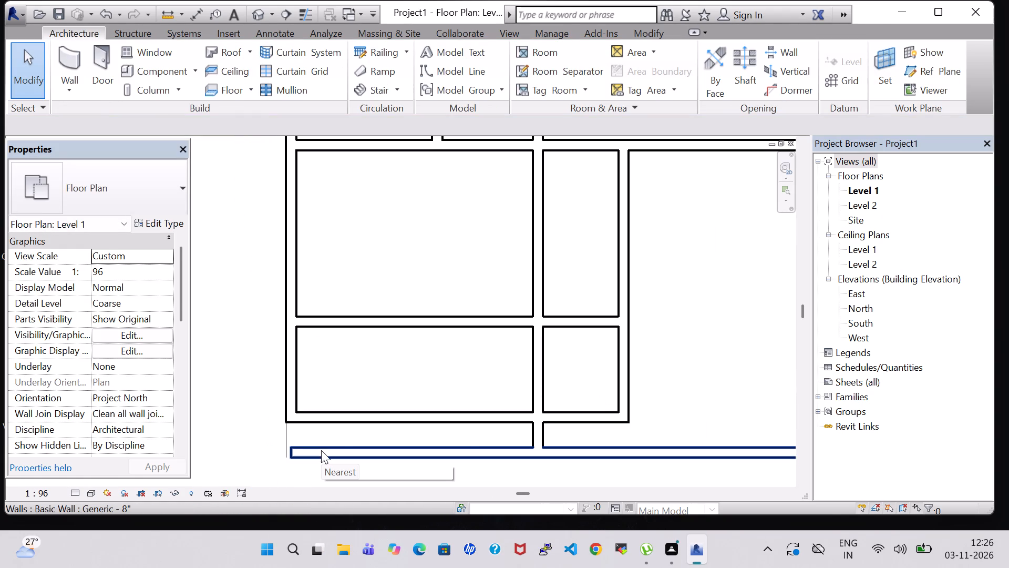
Delete the south exterior wall.
scroll(560, 442, down, 4)
click(631, 451)
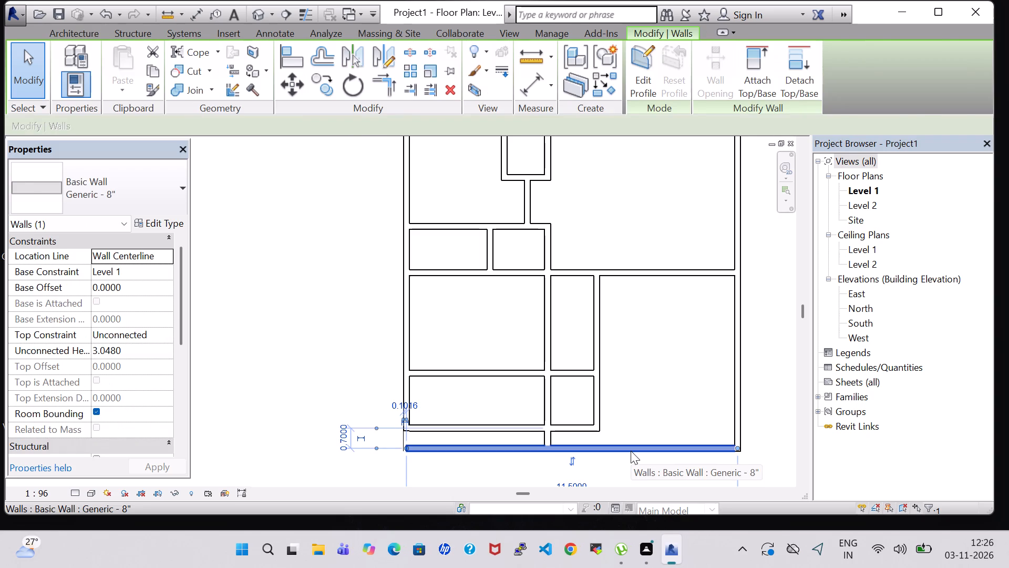
key(Delete)
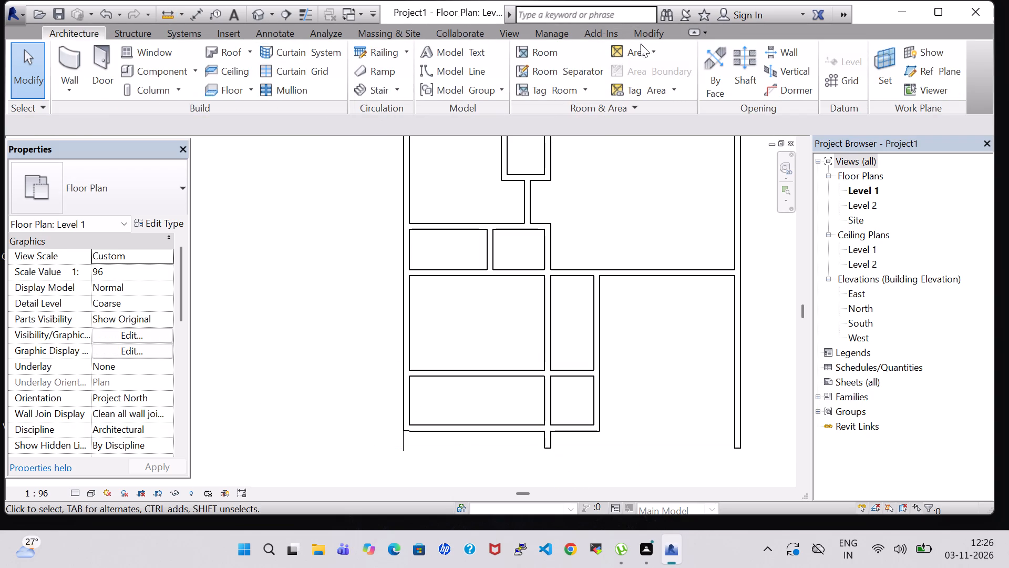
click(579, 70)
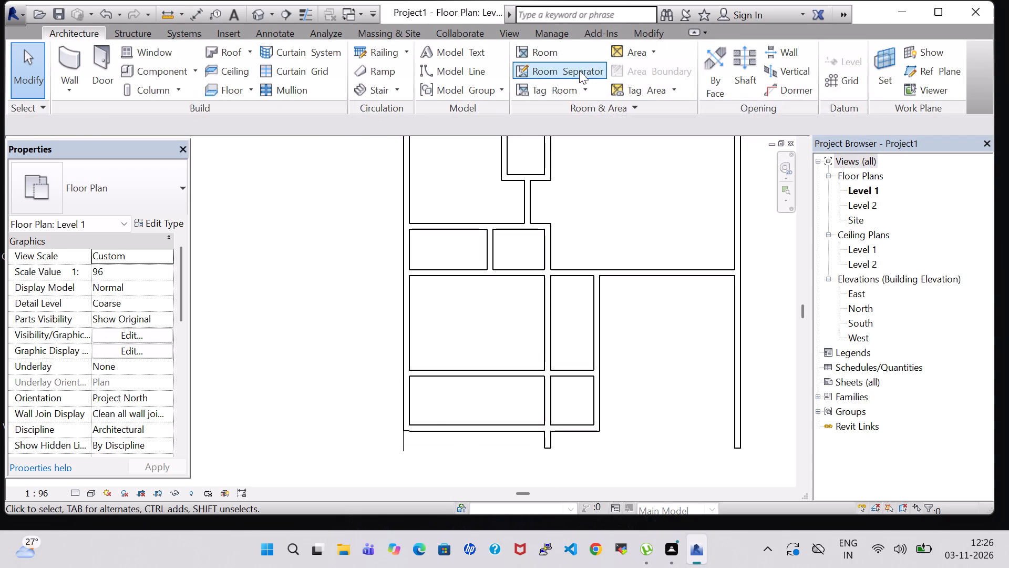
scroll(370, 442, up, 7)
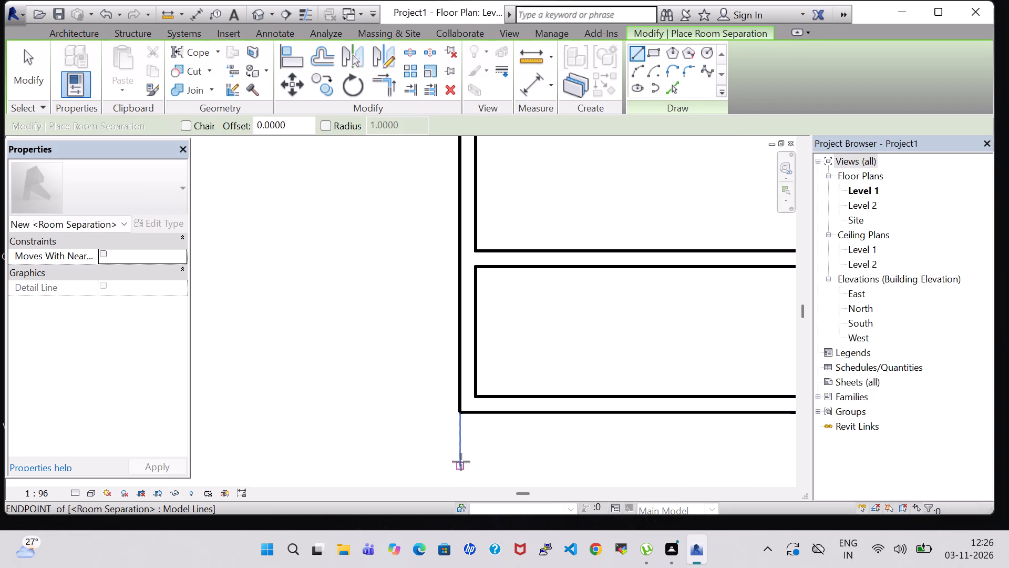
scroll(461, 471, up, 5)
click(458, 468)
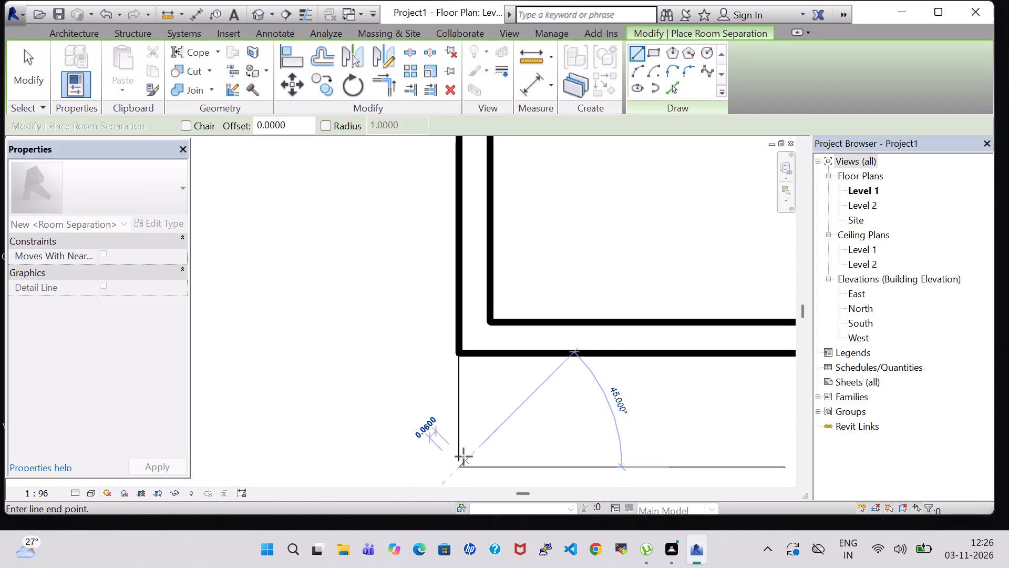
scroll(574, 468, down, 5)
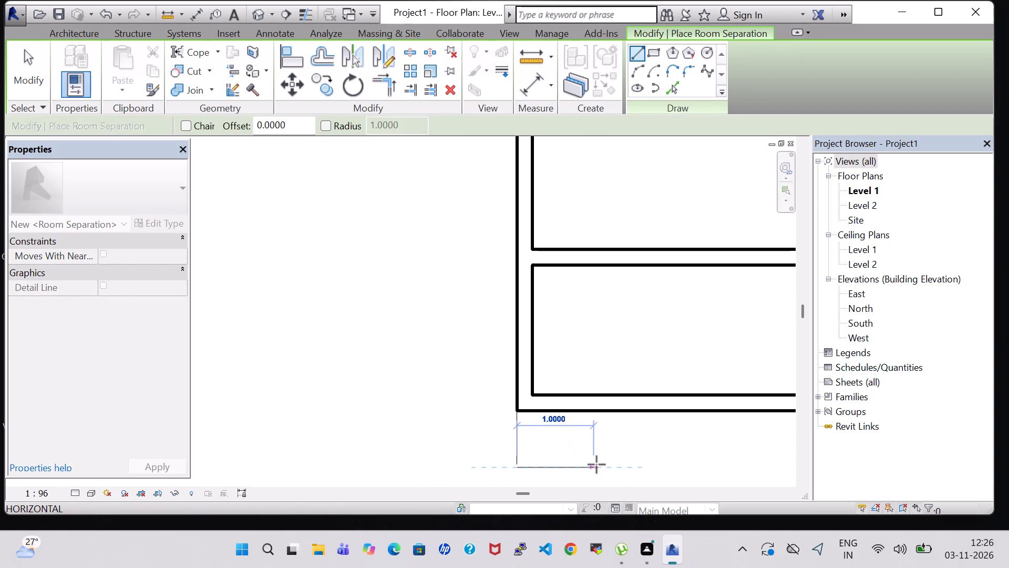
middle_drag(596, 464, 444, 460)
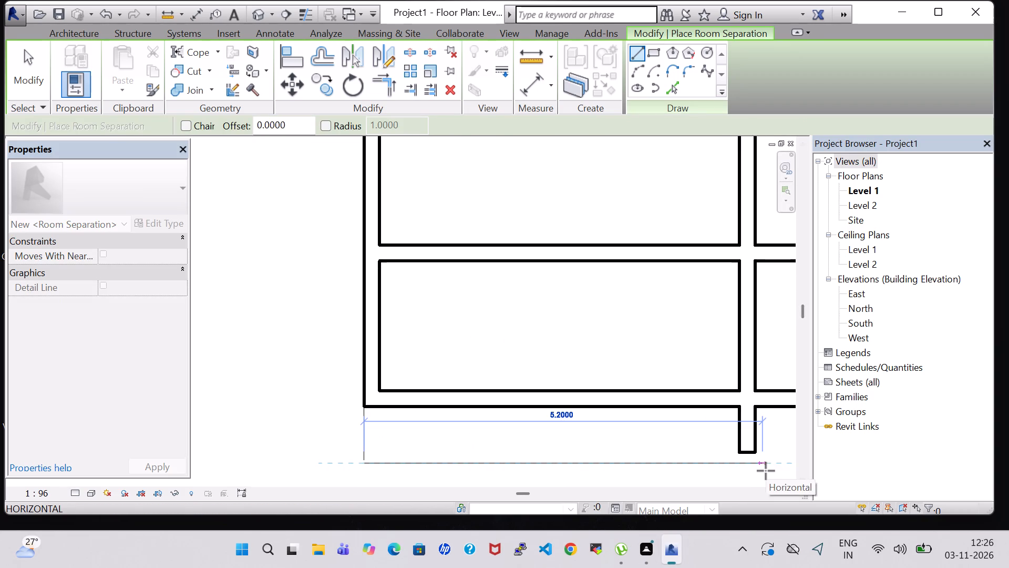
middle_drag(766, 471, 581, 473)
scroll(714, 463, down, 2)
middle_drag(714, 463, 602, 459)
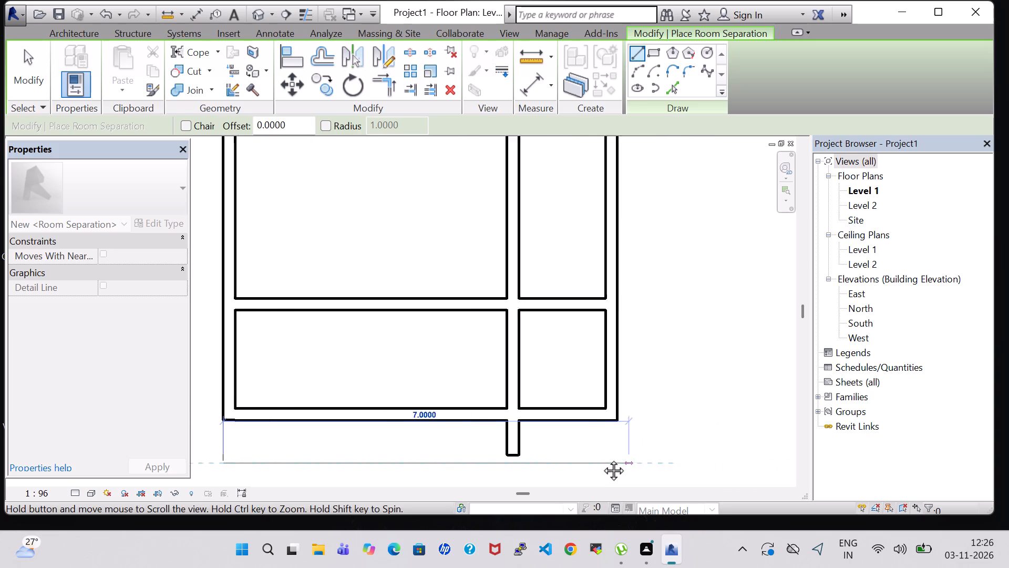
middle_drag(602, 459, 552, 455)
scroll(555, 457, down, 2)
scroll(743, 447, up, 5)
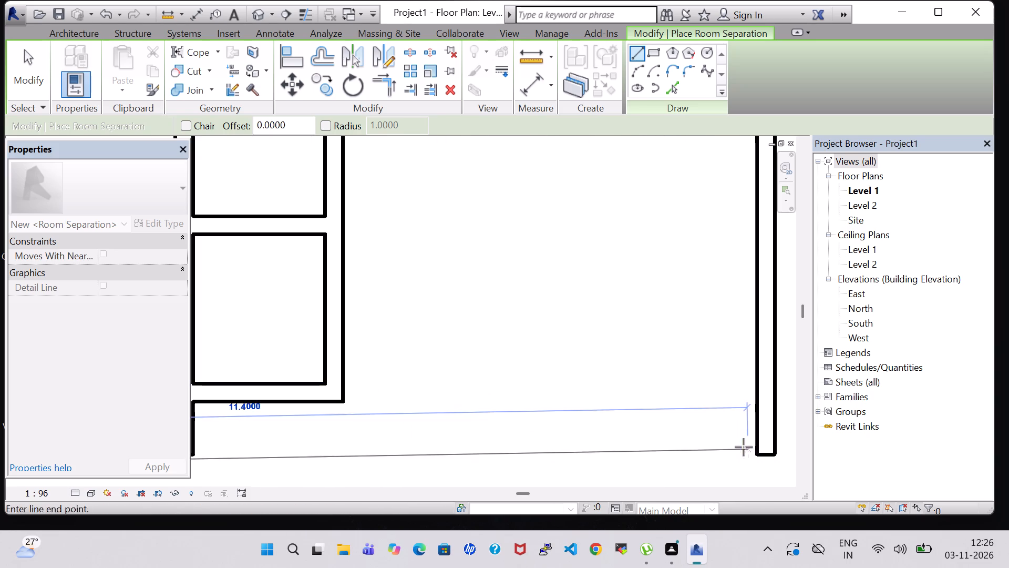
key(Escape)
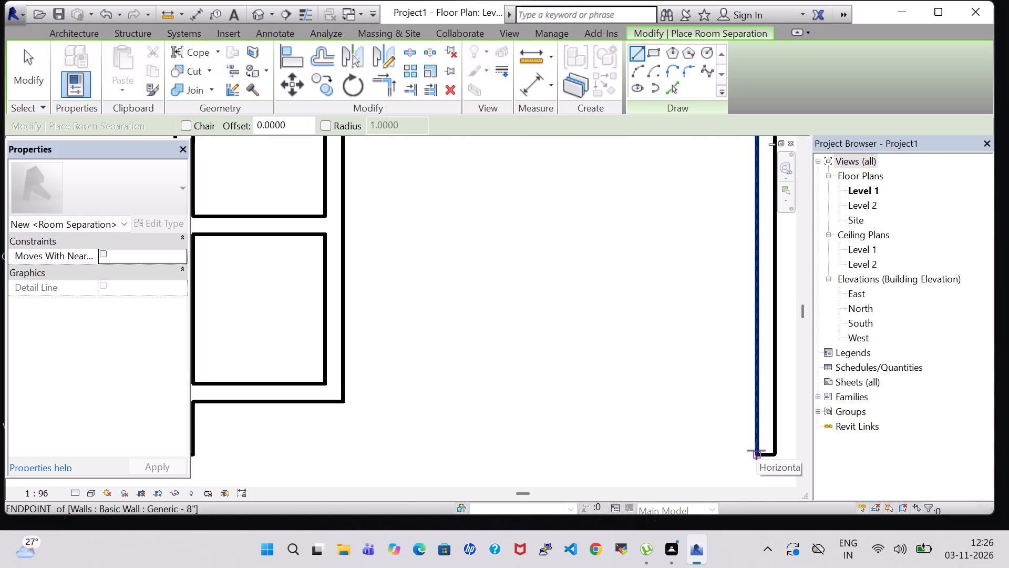
Draw a horizontal room separation line from the east exterior wall's inner south endpoint west to the vertical separation line at the southwest corner.
click(756, 451)
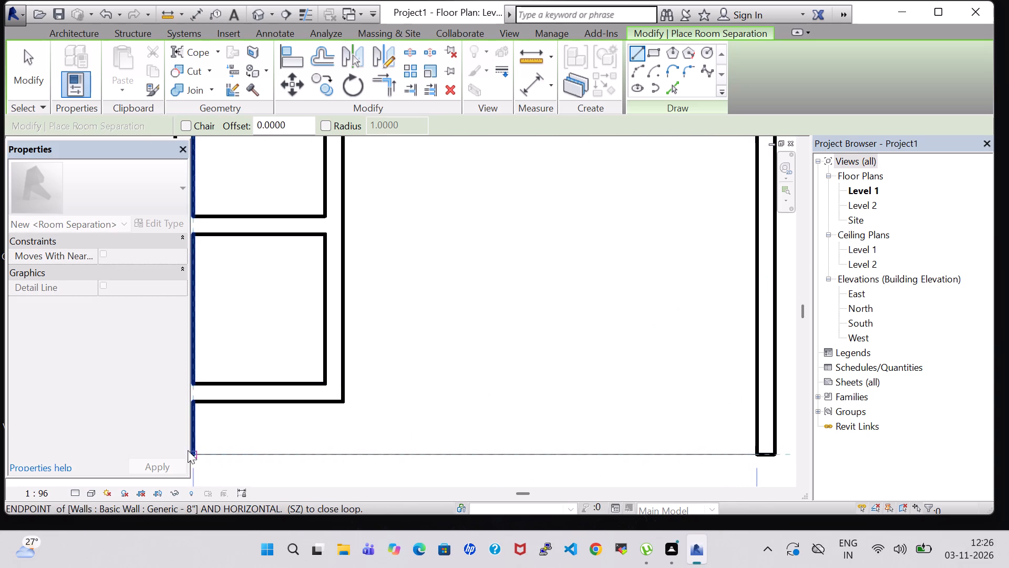
middle_drag(187, 450, 383, 442)
middle_drag(312, 459, 573, 438)
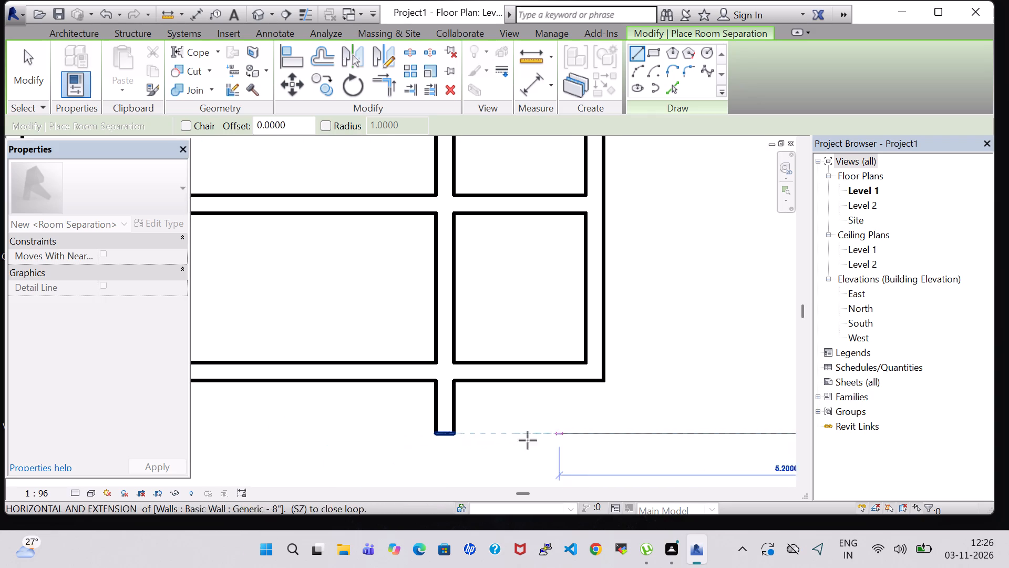
middle_drag(312, 438, 616, 424)
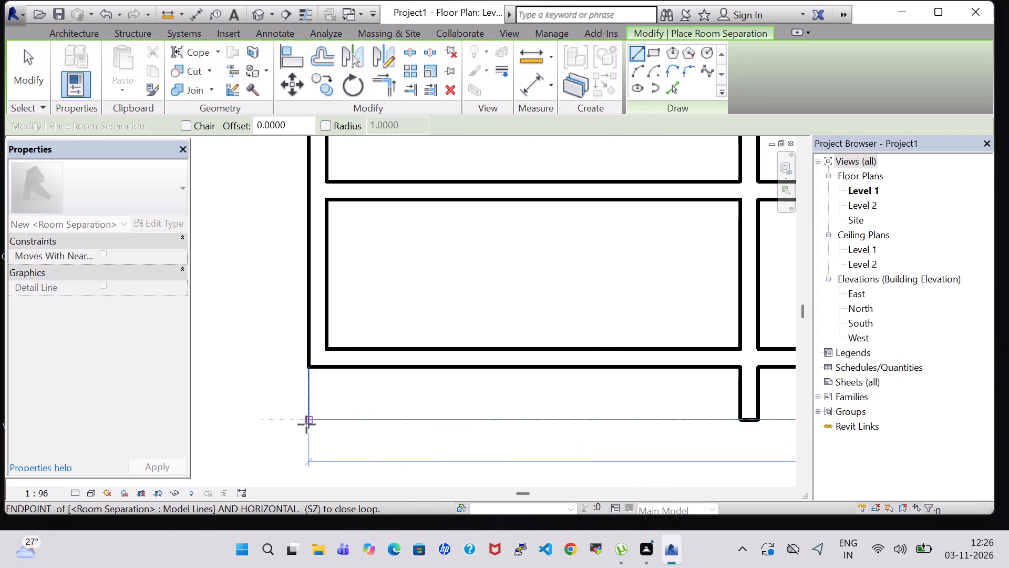
click(306, 424)
key(Escape)
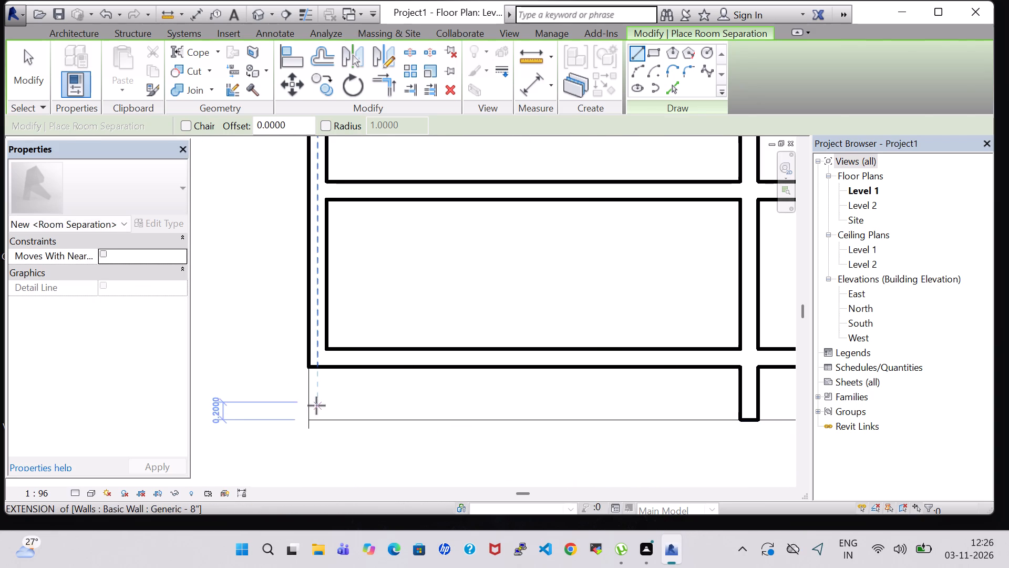
key(Escape)
Replace the vertical room separation line at the southwest with a 0.6 m one from the horizontal line's west end to the wall corner.
click(311, 400)
key(Delete)
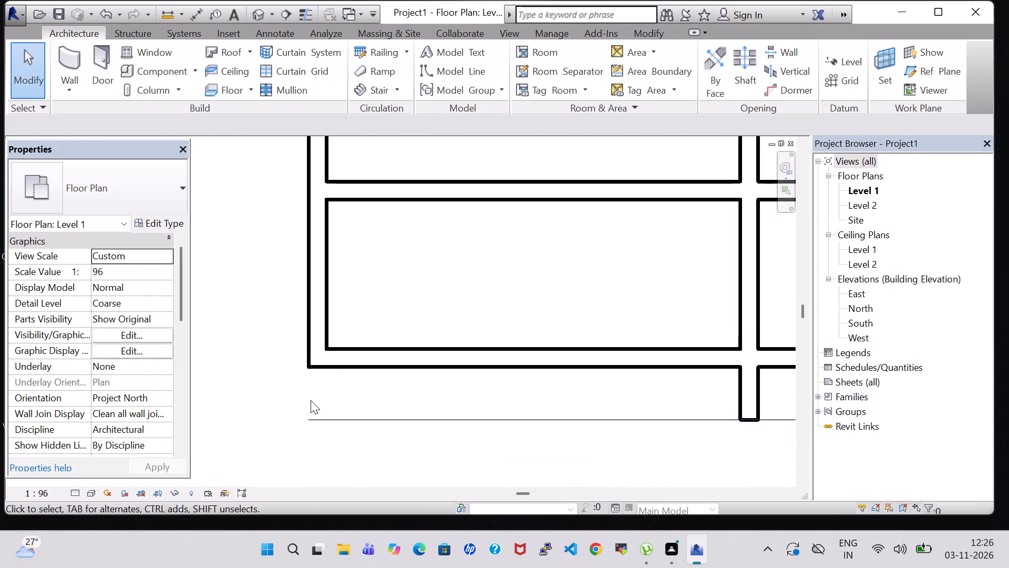
click(538, 56)
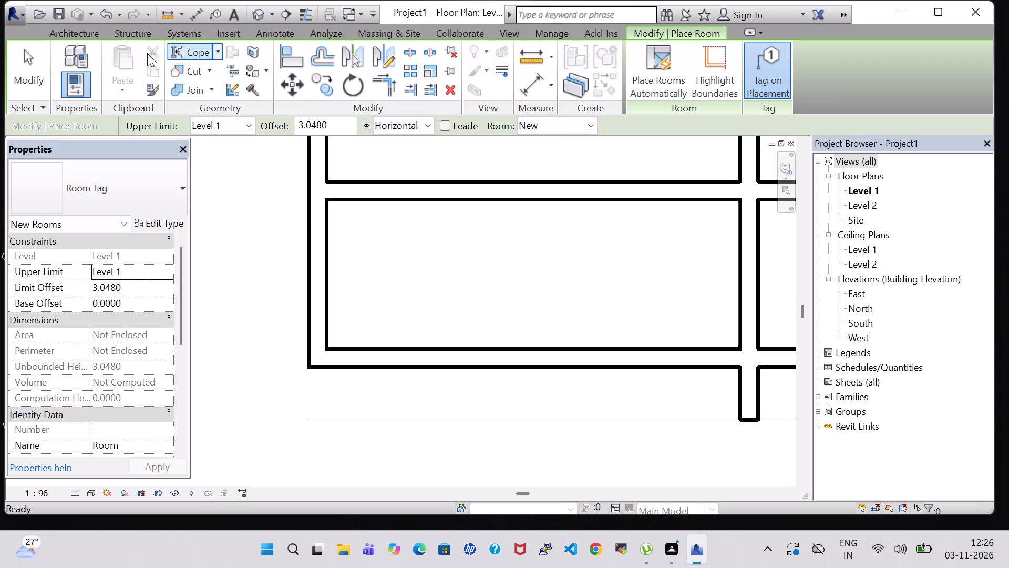
click(85, 26)
click(81, 34)
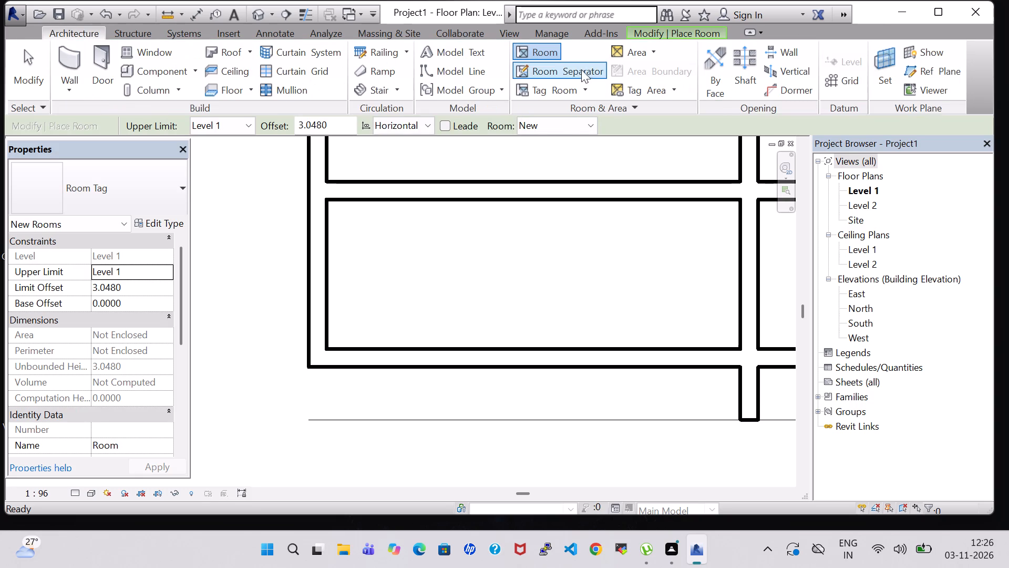
click(576, 69)
scroll(311, 428, up, 5)
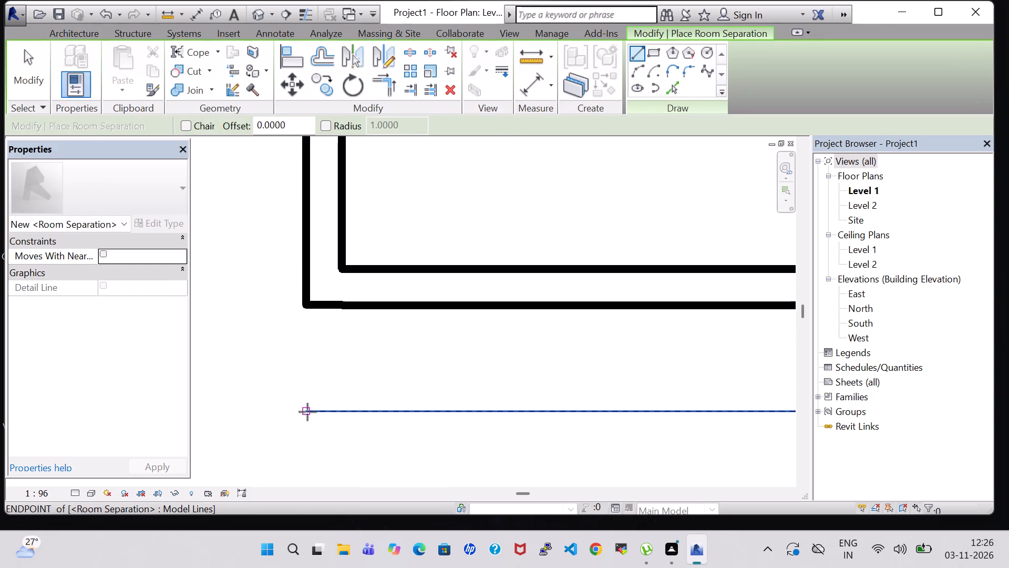
click(306, 412)
click(308, 304)
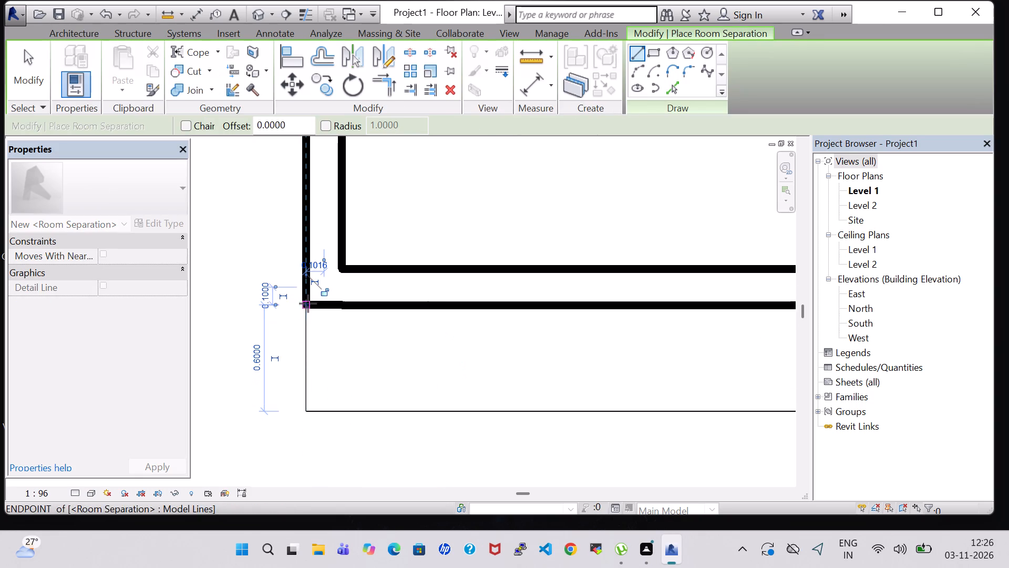
key(Escape)
key(Escape)
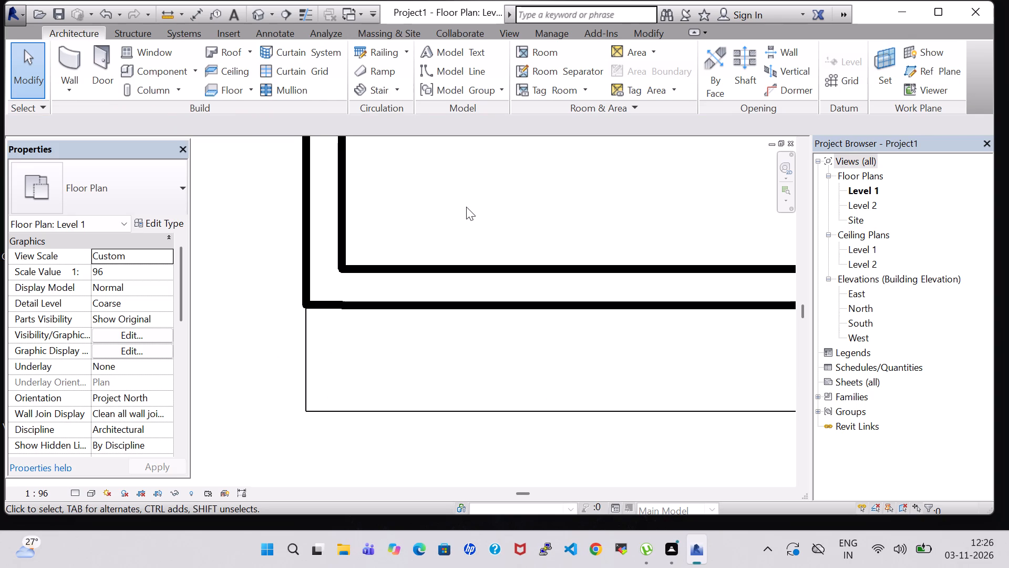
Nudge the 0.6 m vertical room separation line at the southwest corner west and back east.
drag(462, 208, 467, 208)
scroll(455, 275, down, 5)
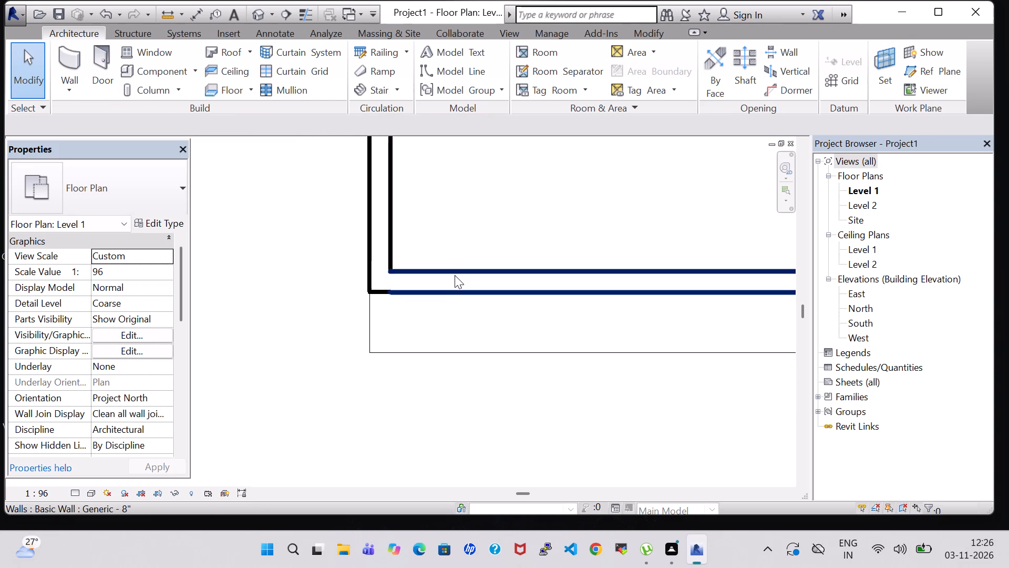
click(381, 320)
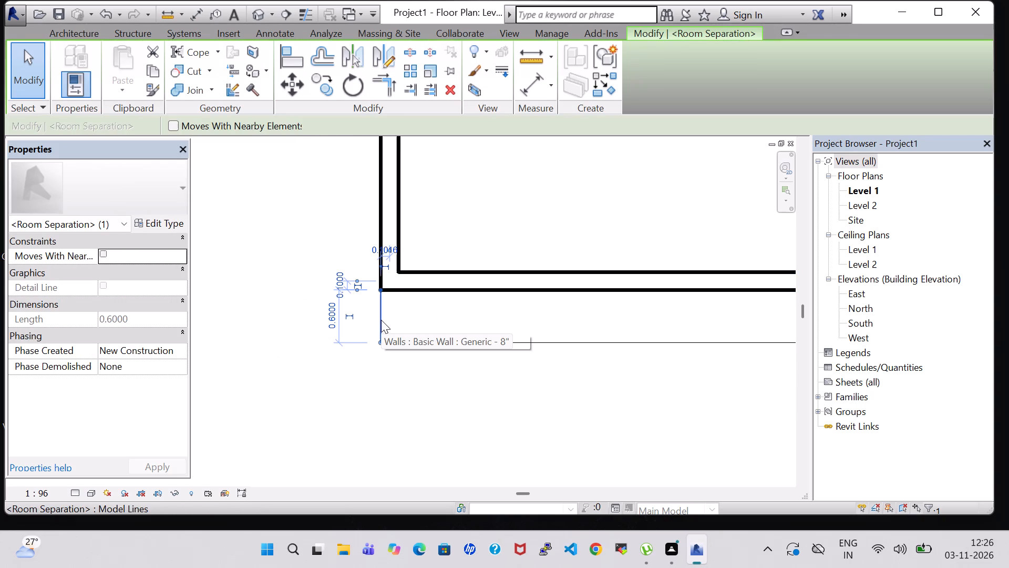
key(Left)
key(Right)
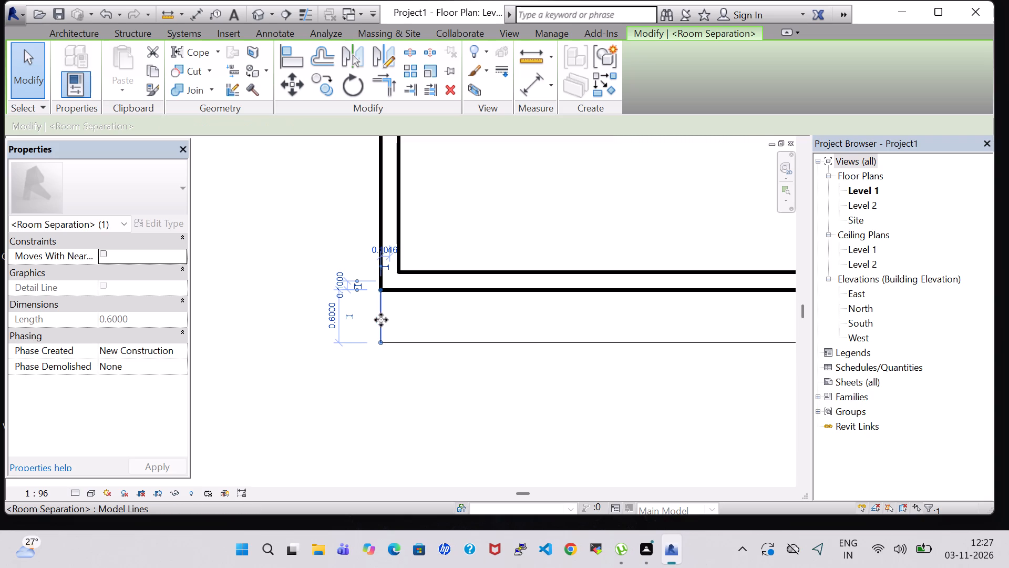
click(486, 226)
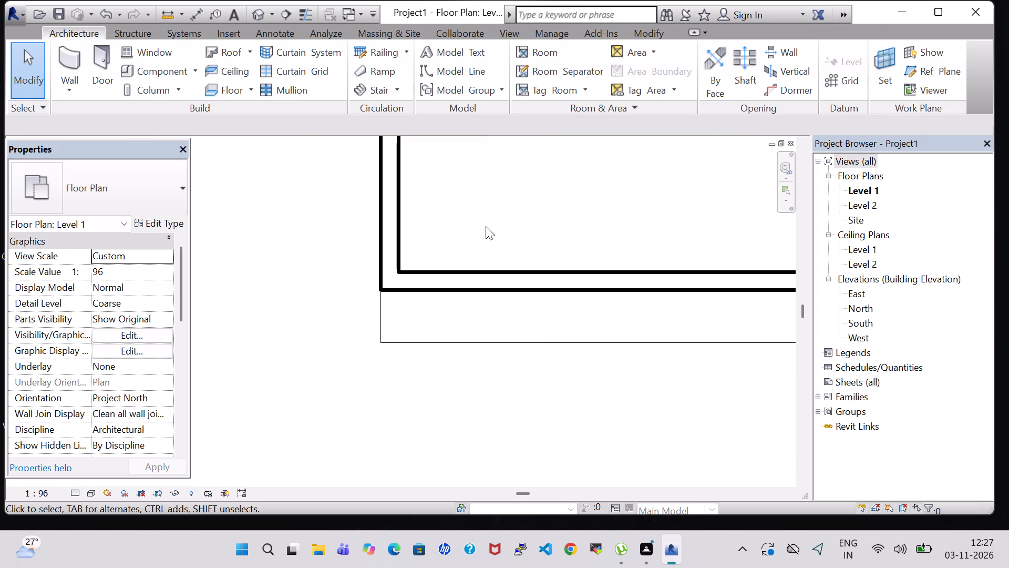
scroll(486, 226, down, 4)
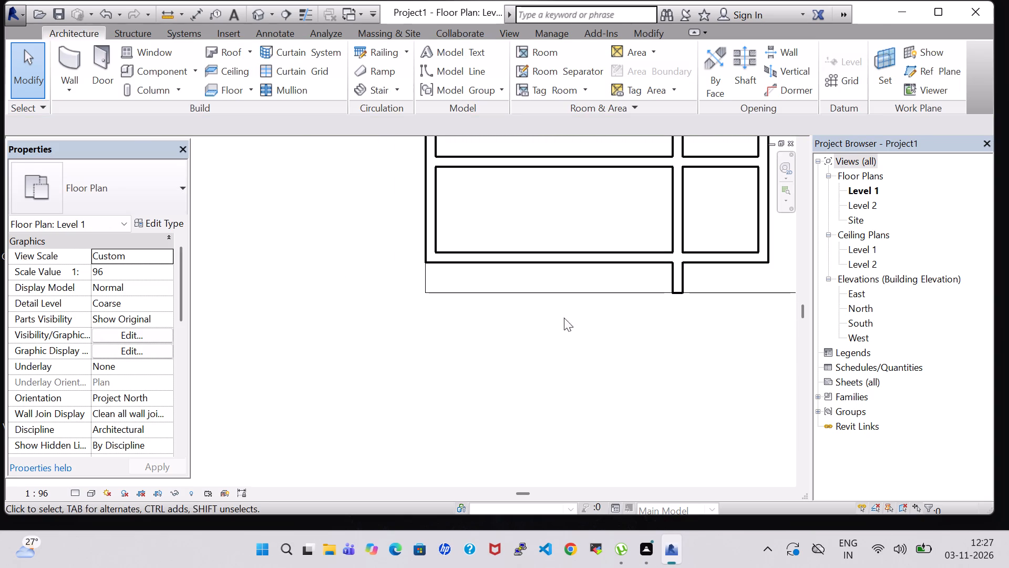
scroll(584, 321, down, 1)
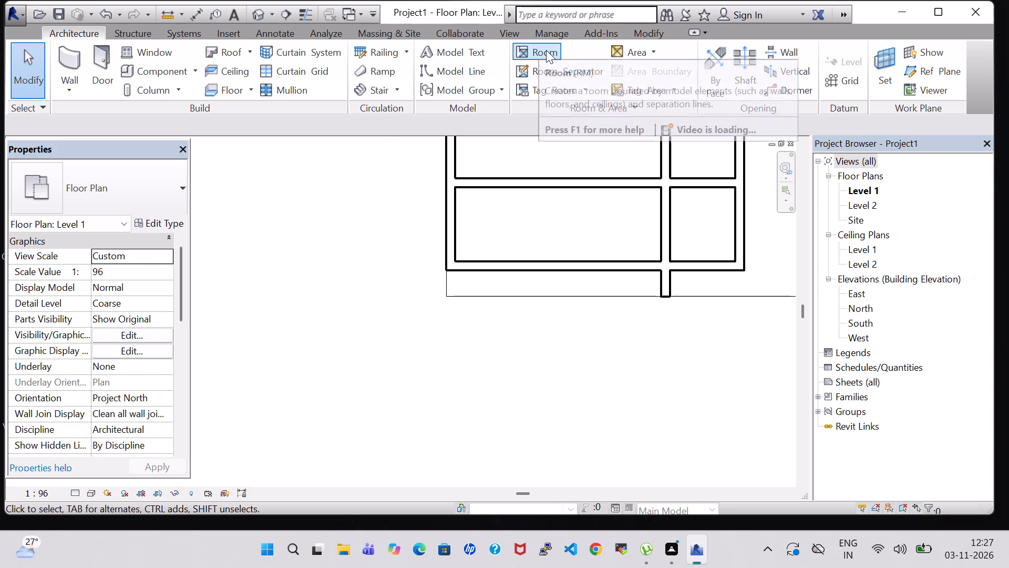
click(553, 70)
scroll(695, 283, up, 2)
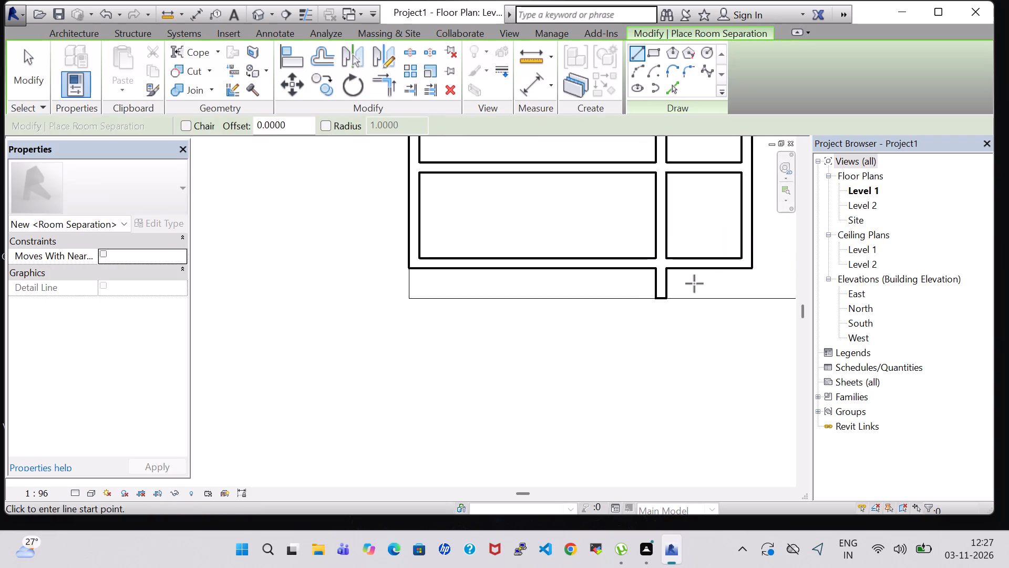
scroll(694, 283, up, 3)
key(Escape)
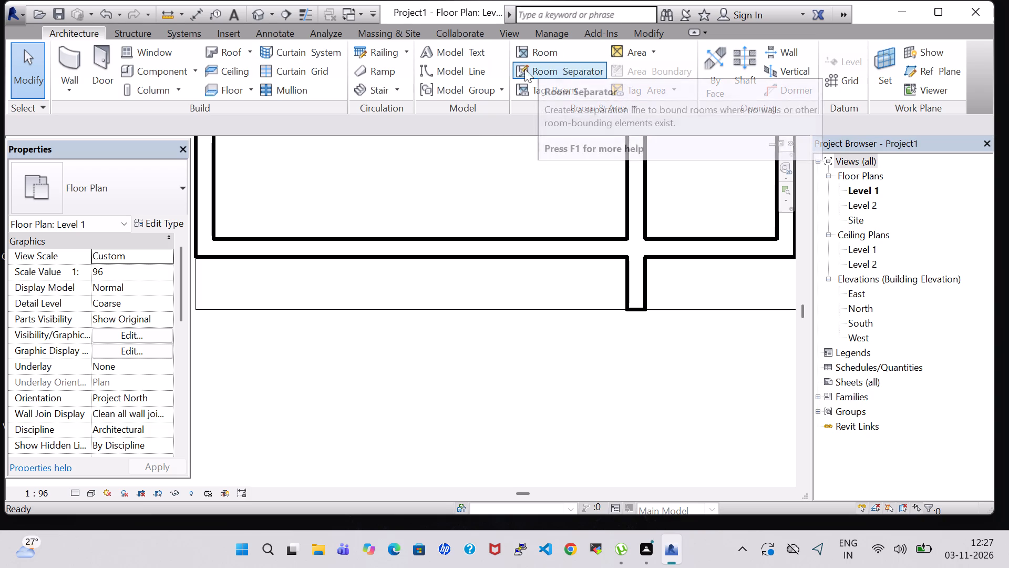
Split the vertical partition wall where it crosses the bottom rooms' south wall and delete the stub projecting south of it.
click(647, 27)
click(404, 47)
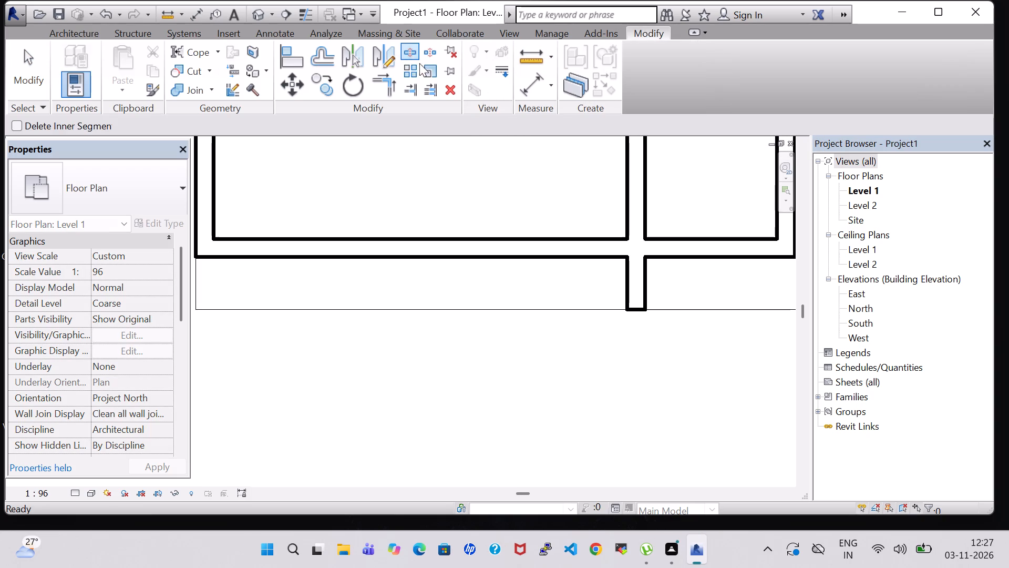
scroll(646, 255, up, 4)
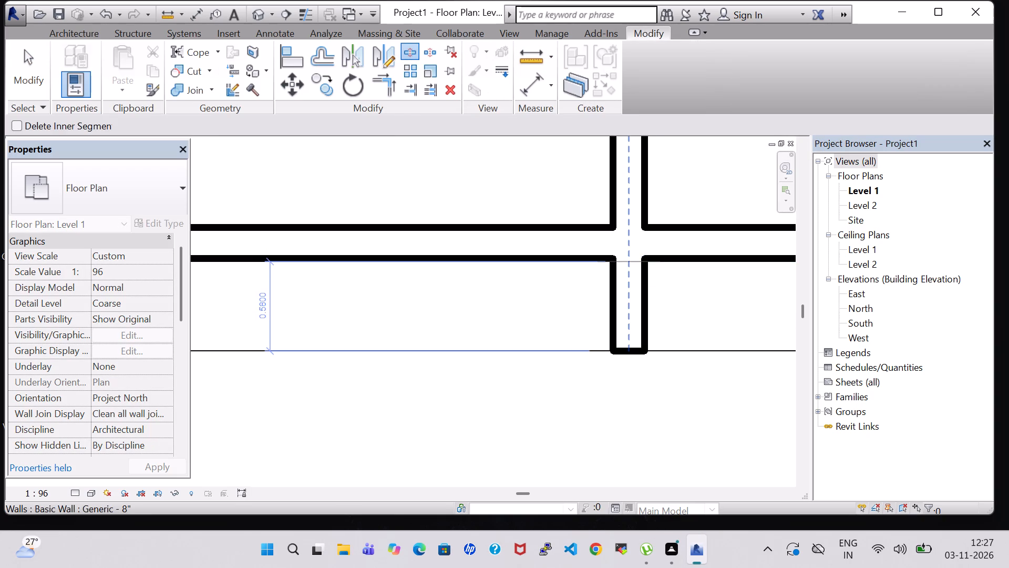
click(624, 262)
key(Escape)
key(Escape)
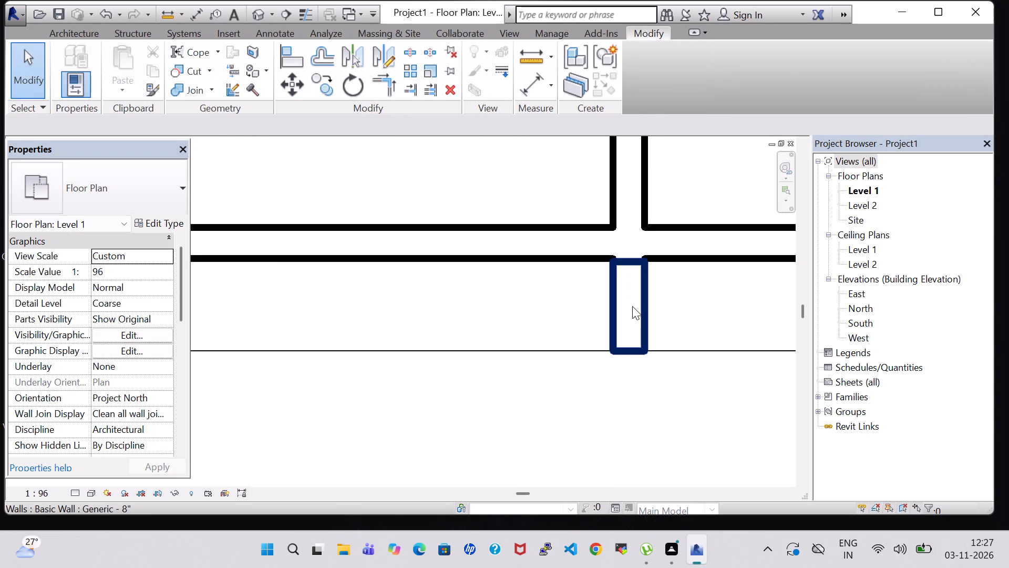
click(632, 306)
key(Delete)
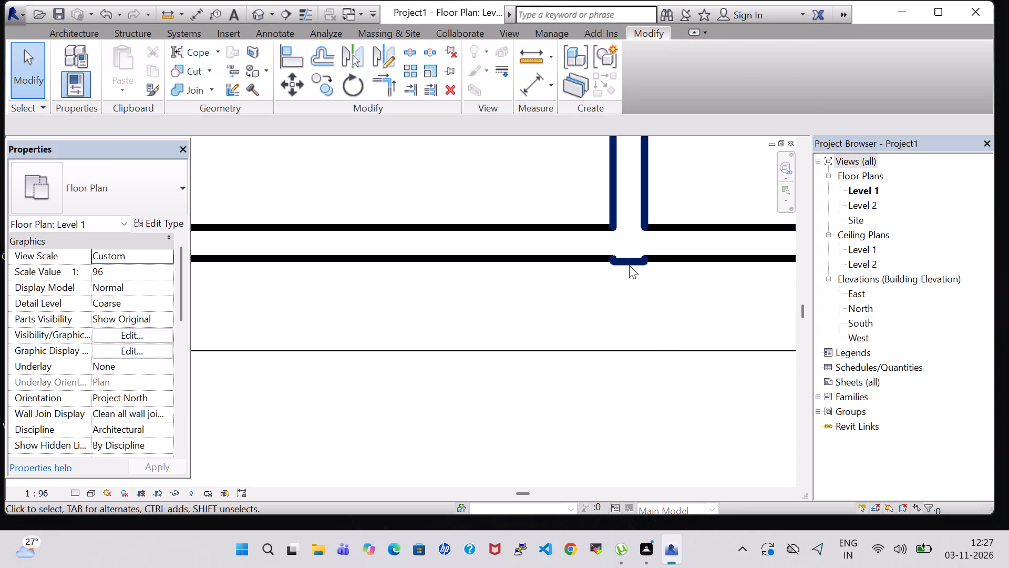
Nudge the remaining vertical partition wall north so its end joins flush with the bottom rooms' south wall.
click(627, 262)
key(Up)
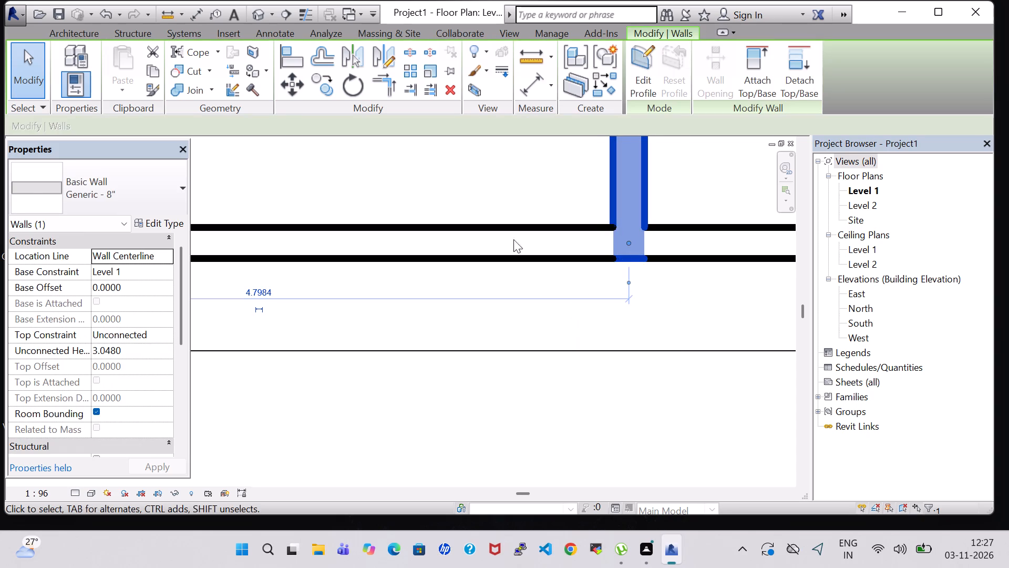
click(469, 192)
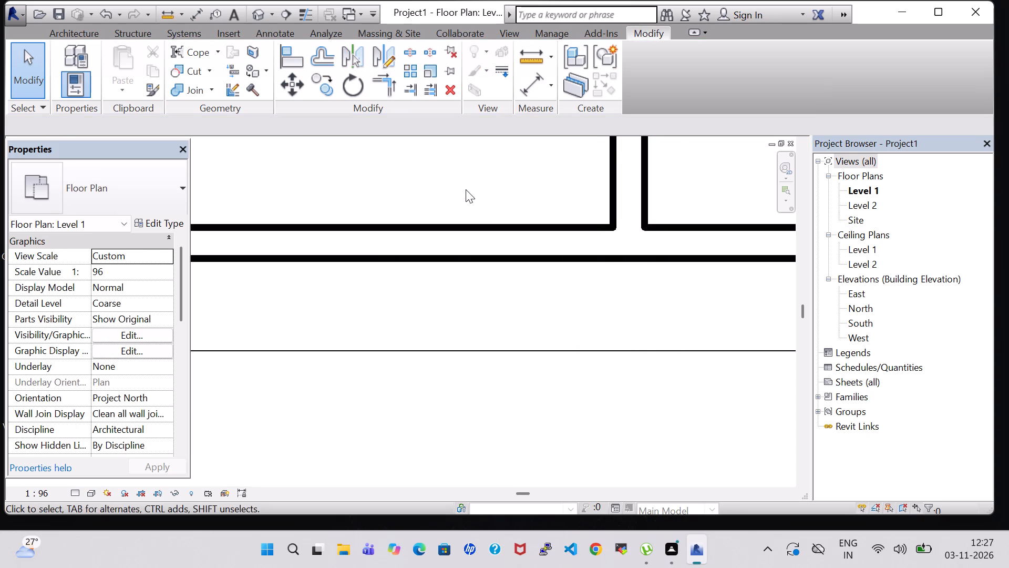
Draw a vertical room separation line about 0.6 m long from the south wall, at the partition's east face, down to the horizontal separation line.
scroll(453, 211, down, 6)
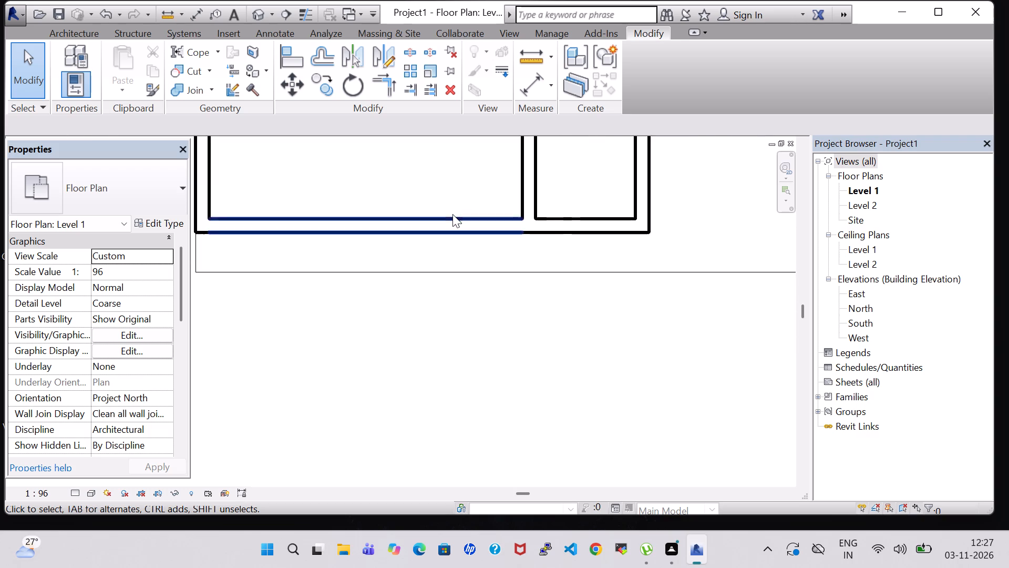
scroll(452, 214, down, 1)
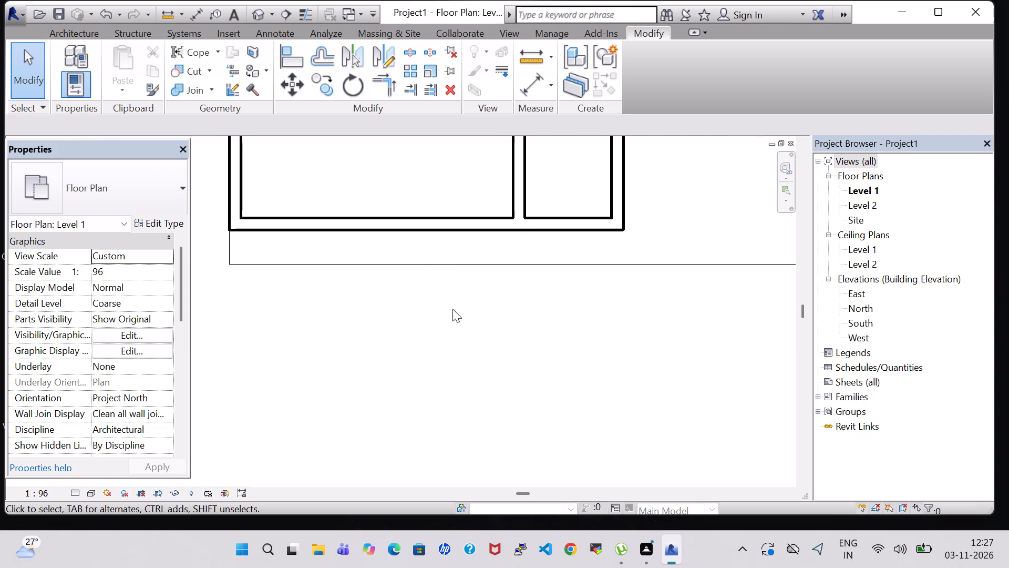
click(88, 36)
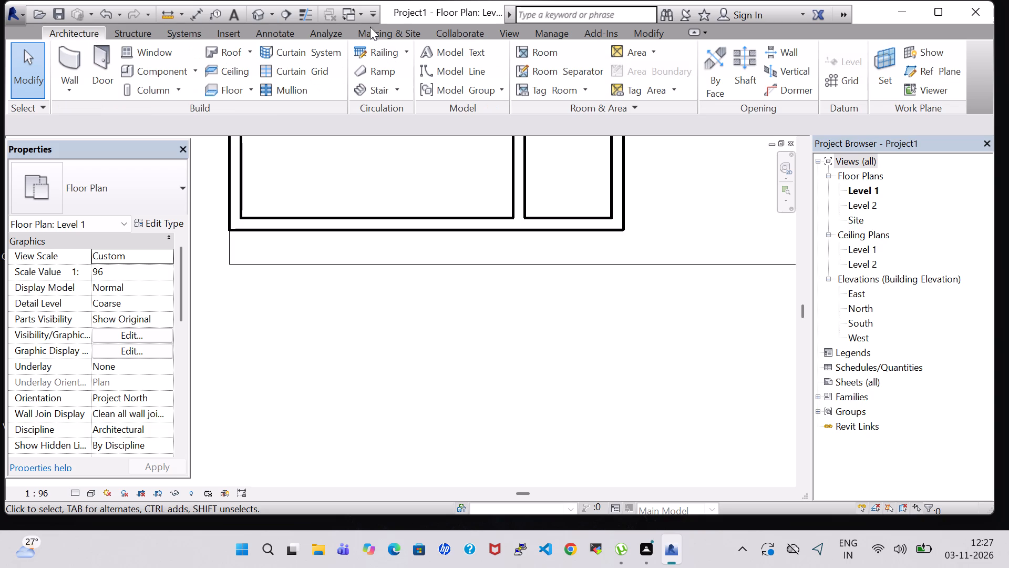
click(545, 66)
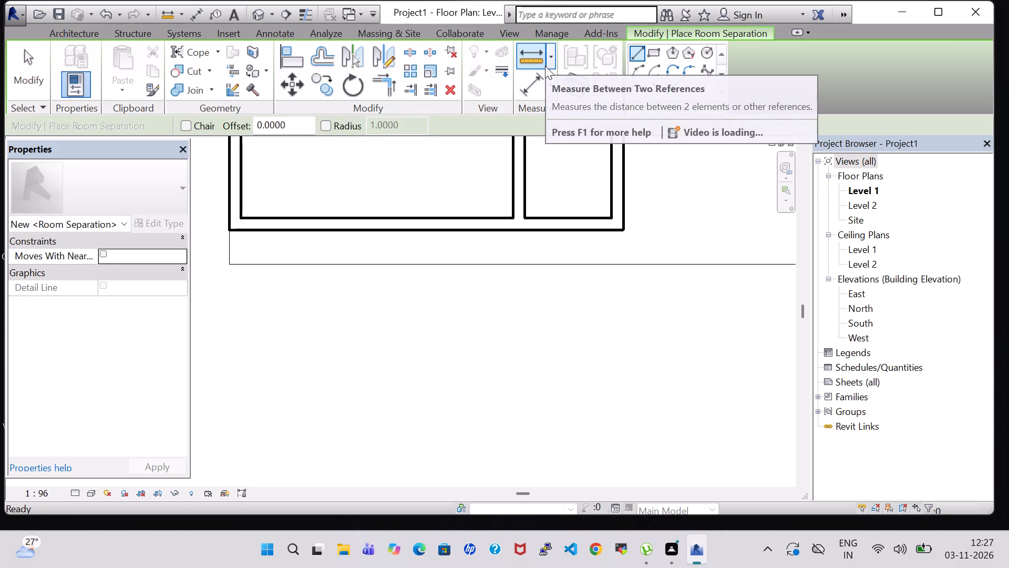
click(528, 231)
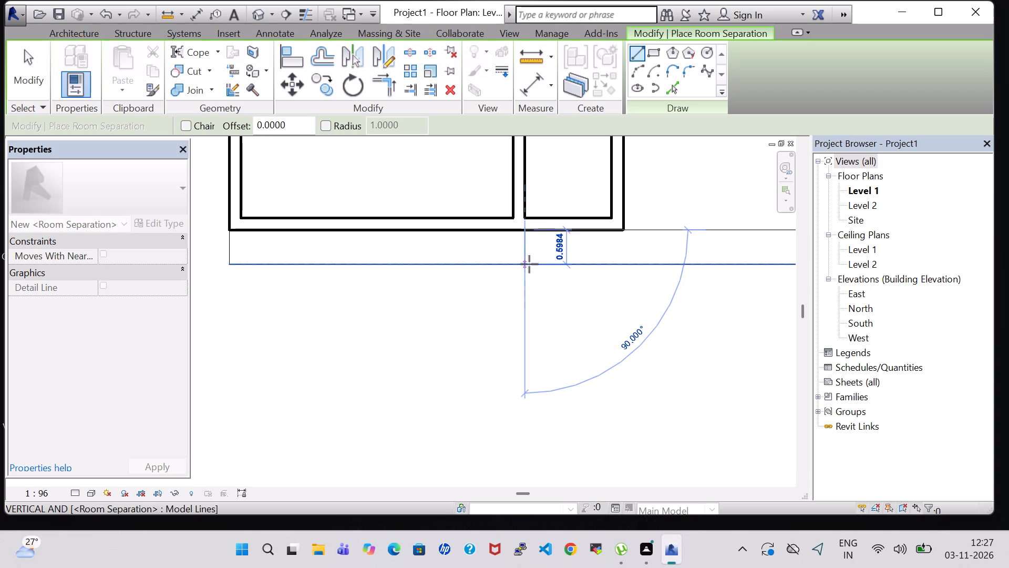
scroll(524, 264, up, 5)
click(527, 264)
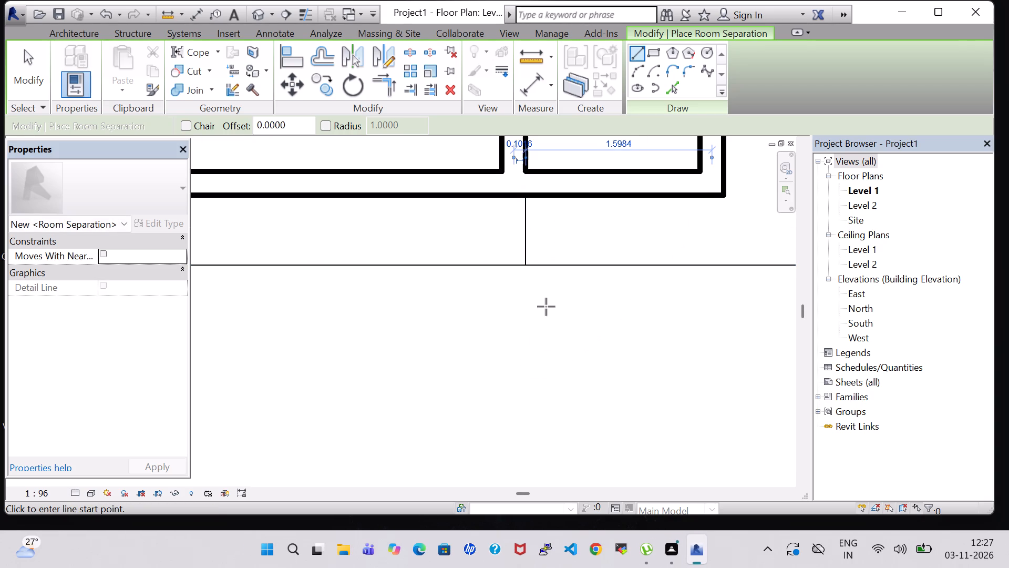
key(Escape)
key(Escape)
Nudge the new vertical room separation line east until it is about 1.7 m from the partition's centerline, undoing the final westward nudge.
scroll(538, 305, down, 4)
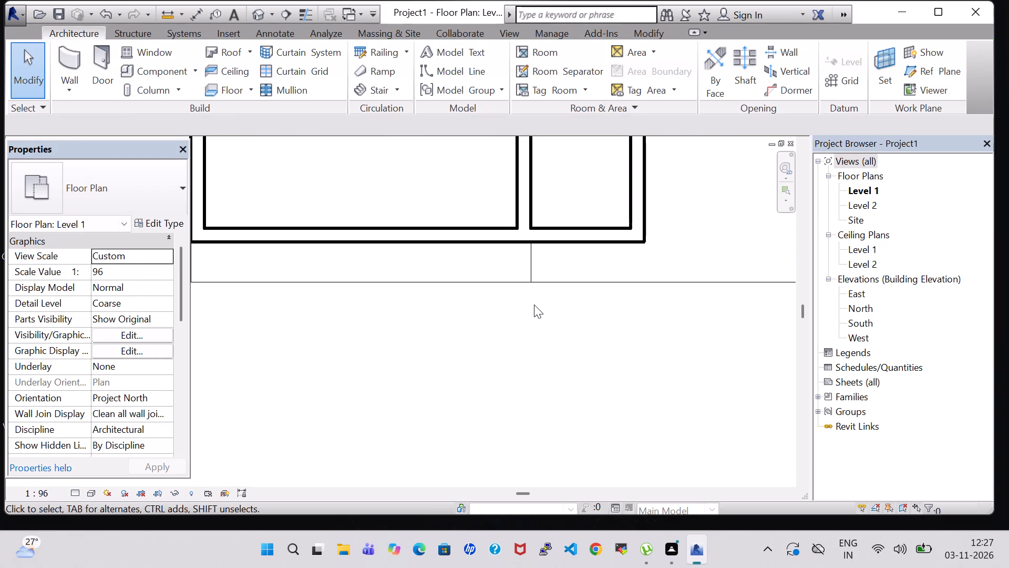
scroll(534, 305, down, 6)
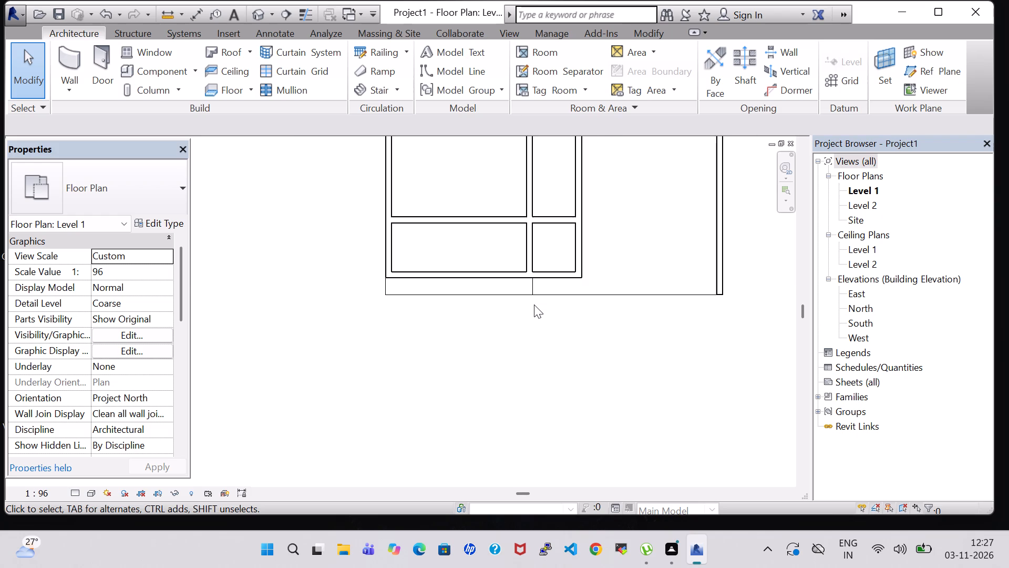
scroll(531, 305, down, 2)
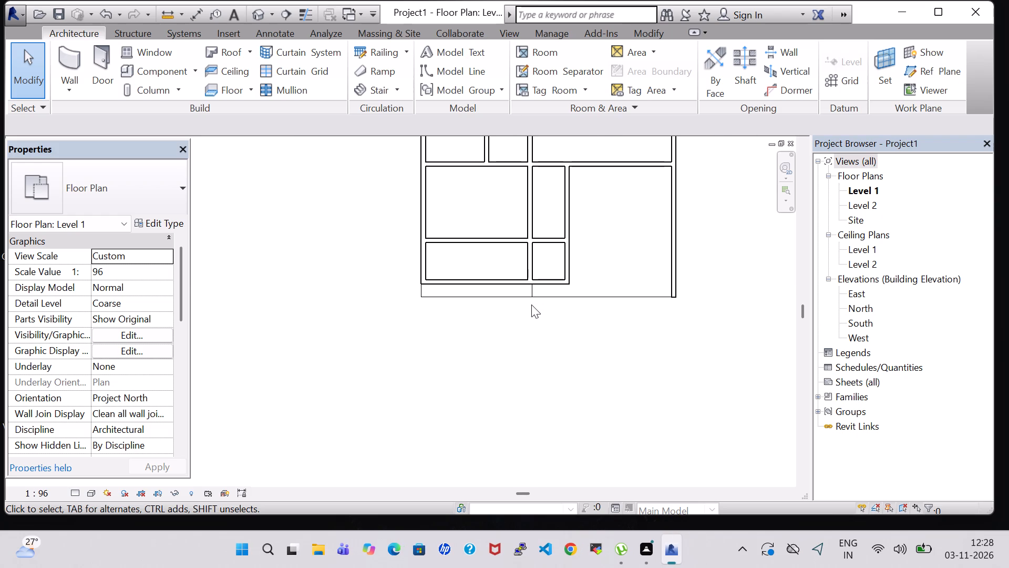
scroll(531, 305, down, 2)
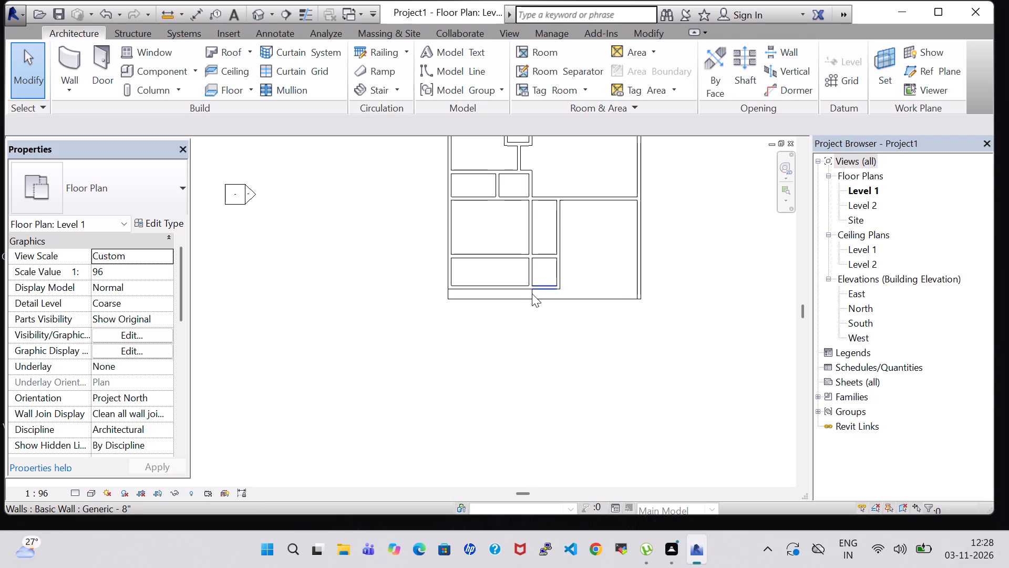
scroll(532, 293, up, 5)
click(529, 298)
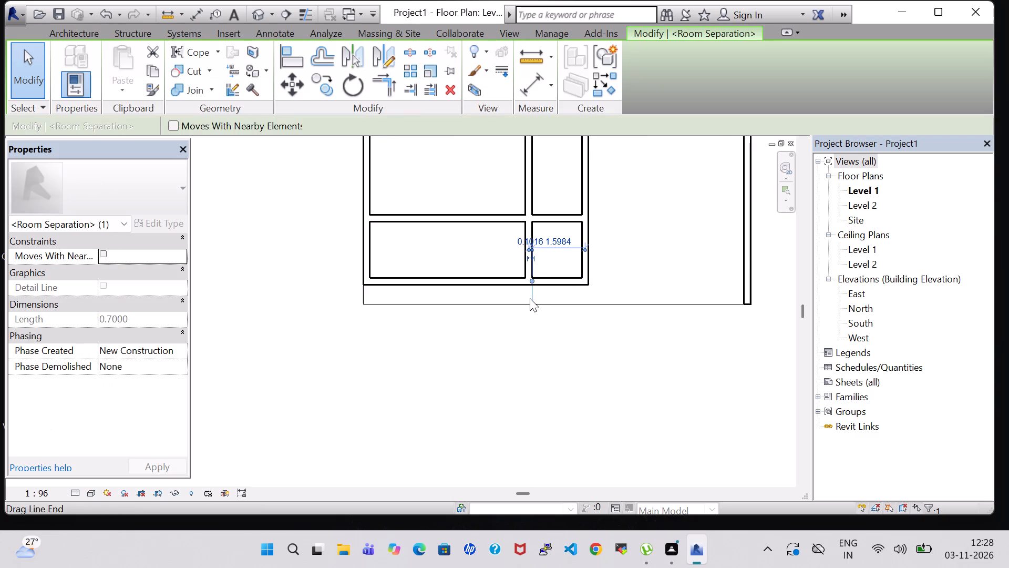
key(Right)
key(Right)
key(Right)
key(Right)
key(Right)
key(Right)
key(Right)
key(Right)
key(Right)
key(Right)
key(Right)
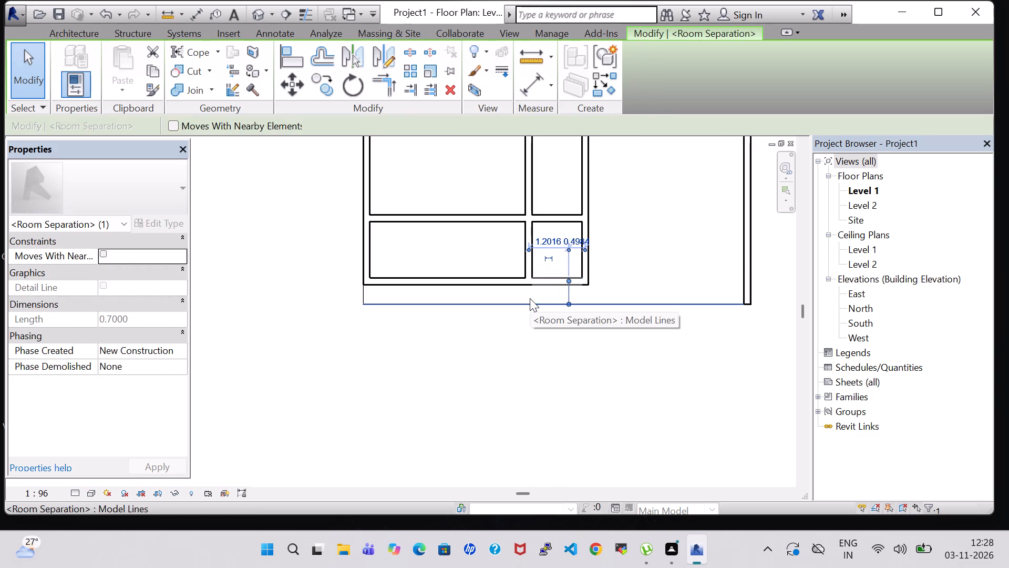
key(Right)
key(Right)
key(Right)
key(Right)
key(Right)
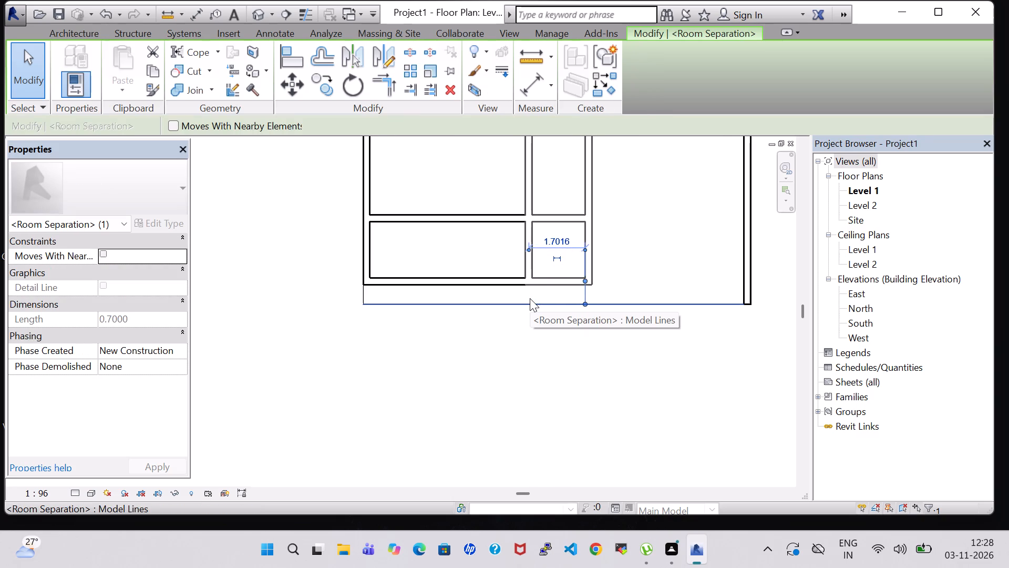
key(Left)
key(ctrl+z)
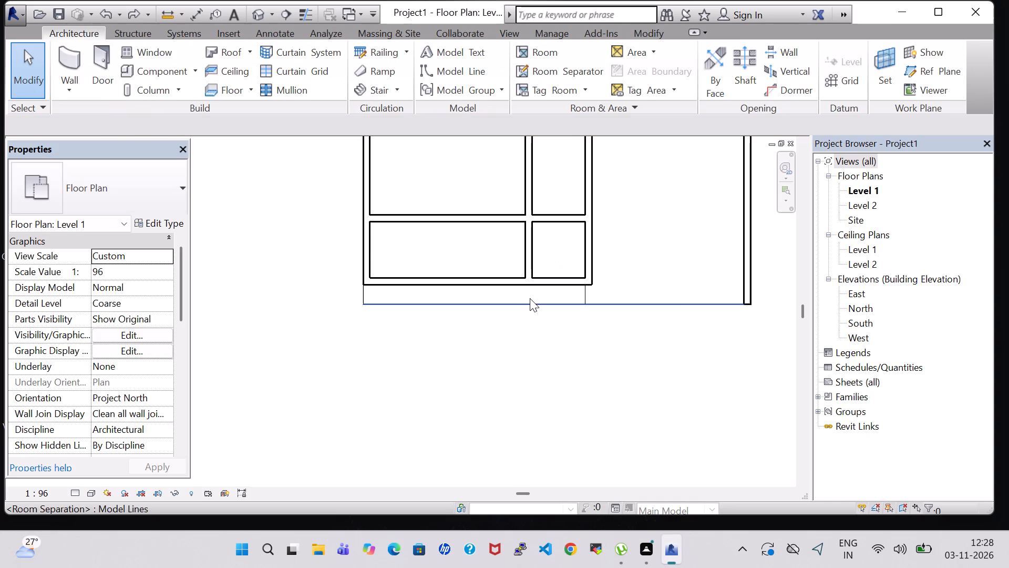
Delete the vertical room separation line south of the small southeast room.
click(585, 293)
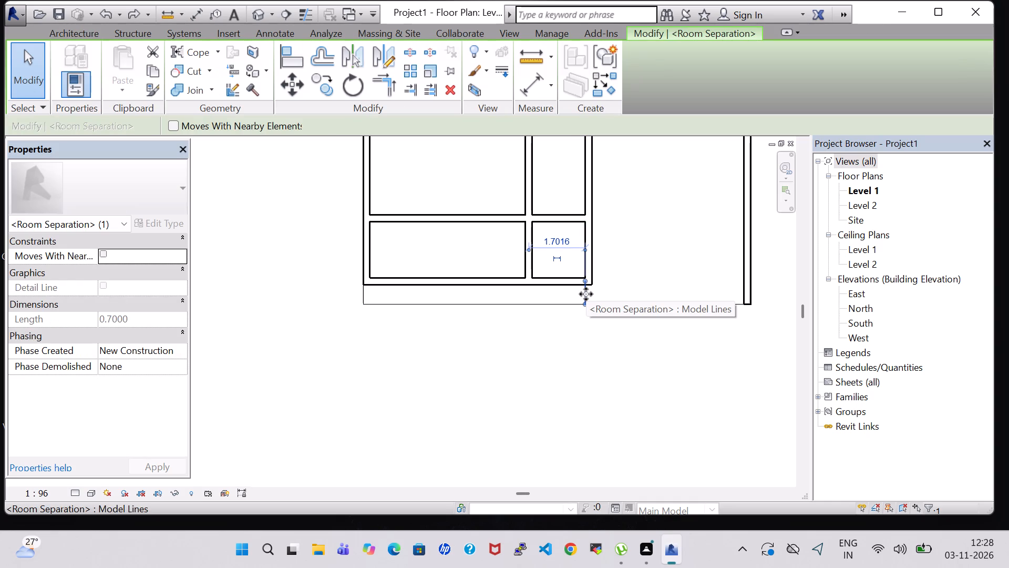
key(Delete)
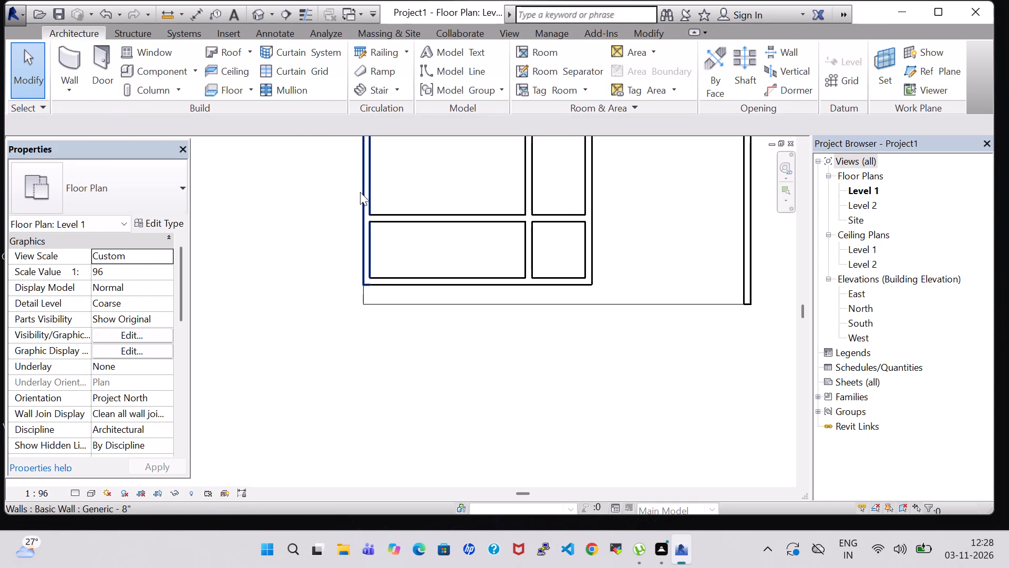
Nudge the east wall of the two narrow rooms west to 1.6 m from the partition and 5.0 m from the east exterior wall.
scroll(611, 236, down, 4)
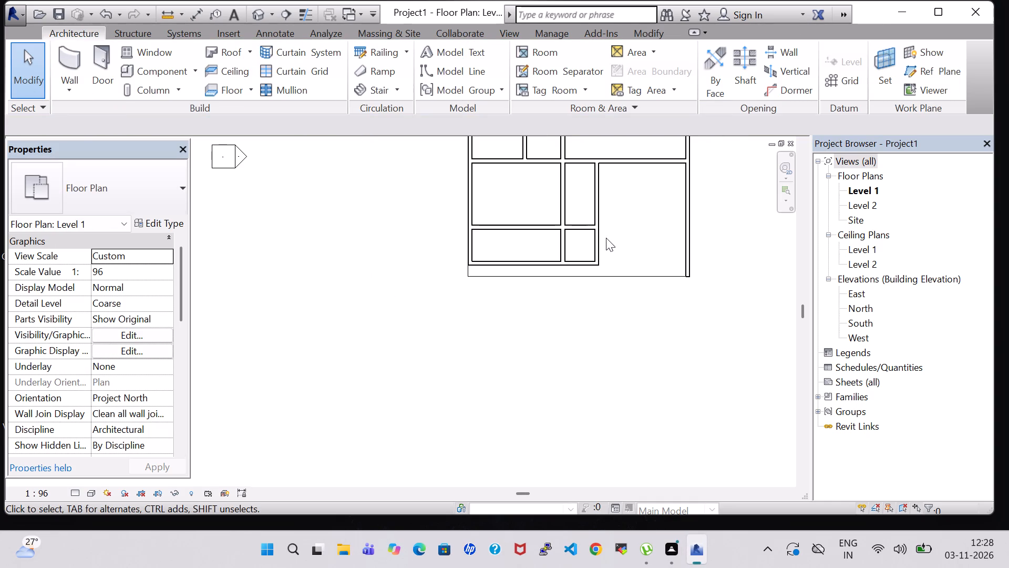
scroll(609, 214, down, 1)
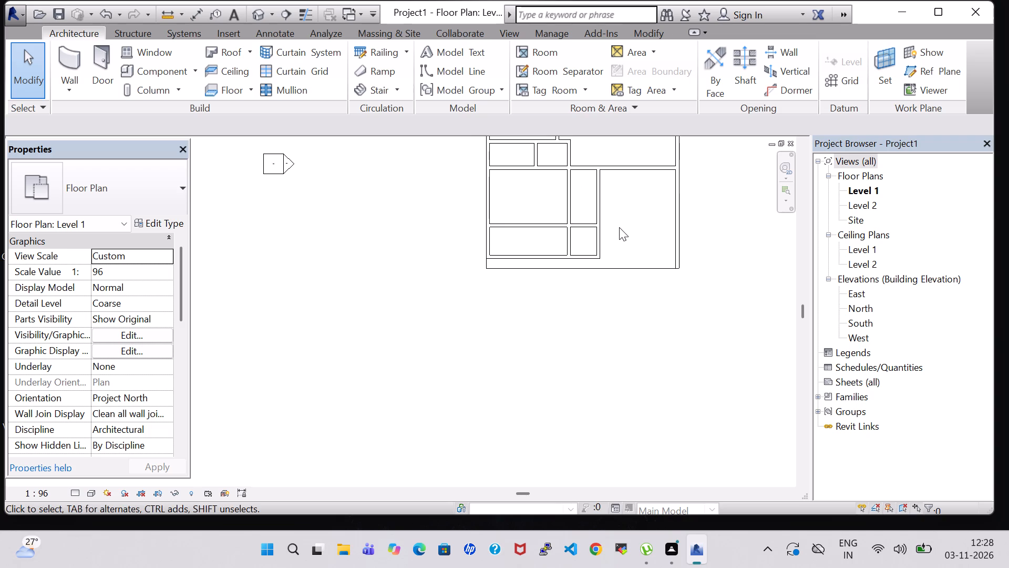
click(605, 227)
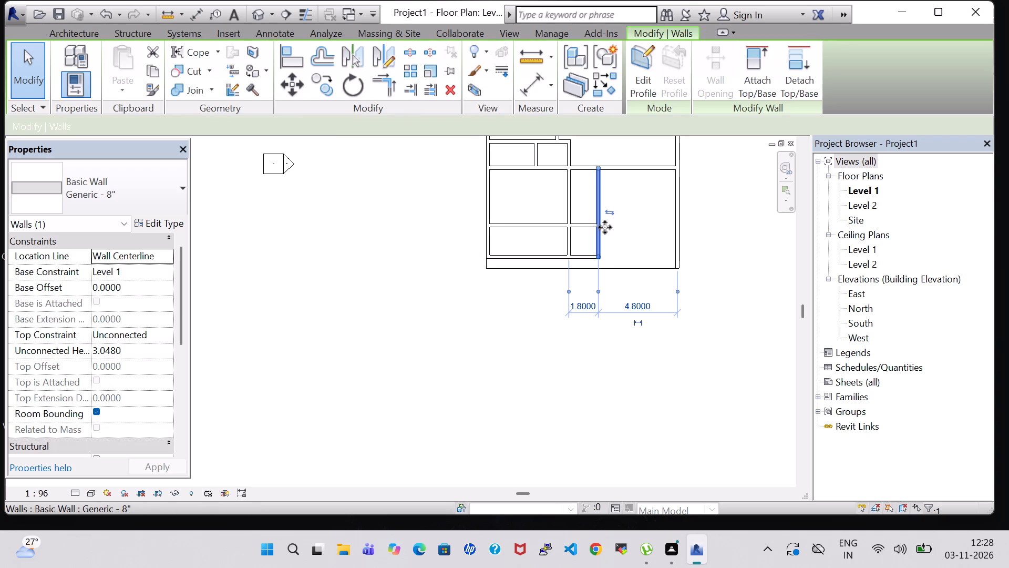
key(Left)
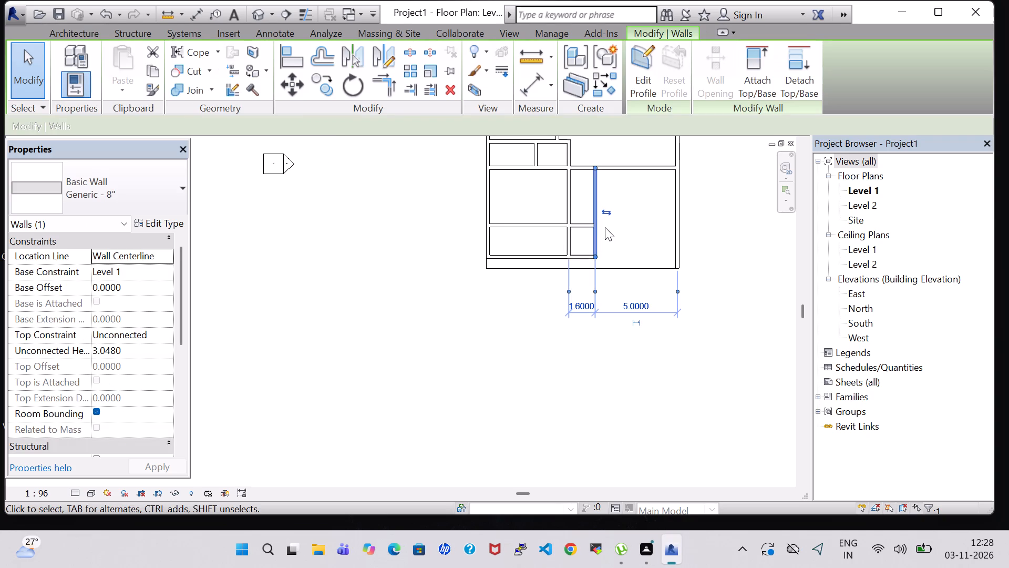
click(468, 305)
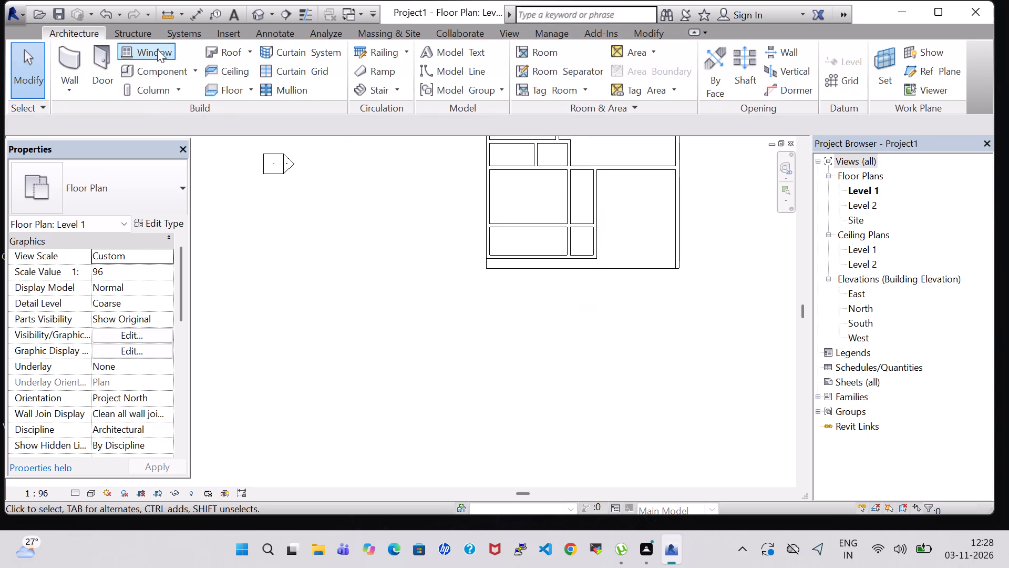
Draw a vertical room separation line about 0.6 m long from the south wall's east end down to the horizontal separation line.
click(545, 73)
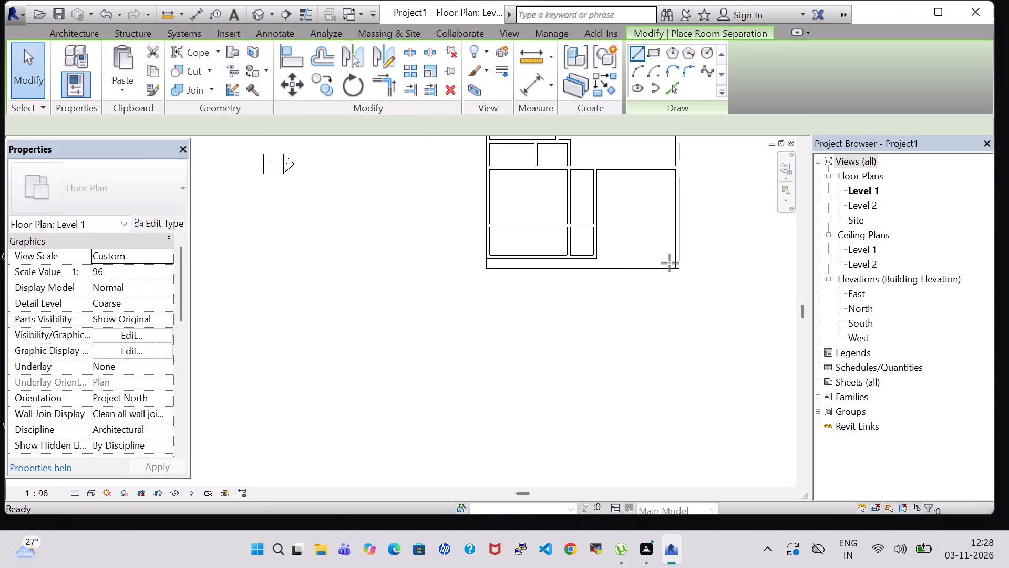
scroll(622, 274, up, 5)
scroll(537, 222, up, 5)
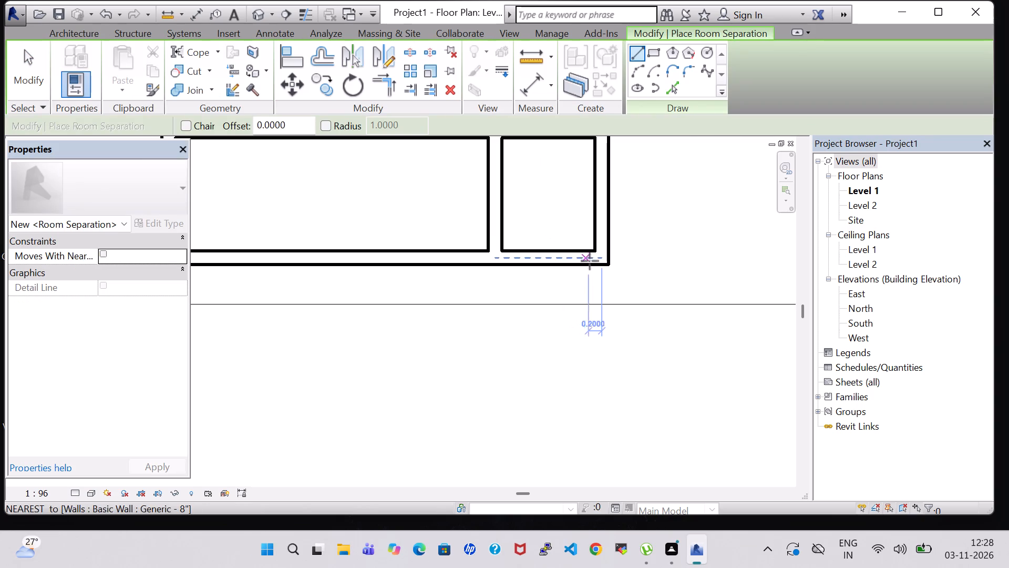
click(610, 262)
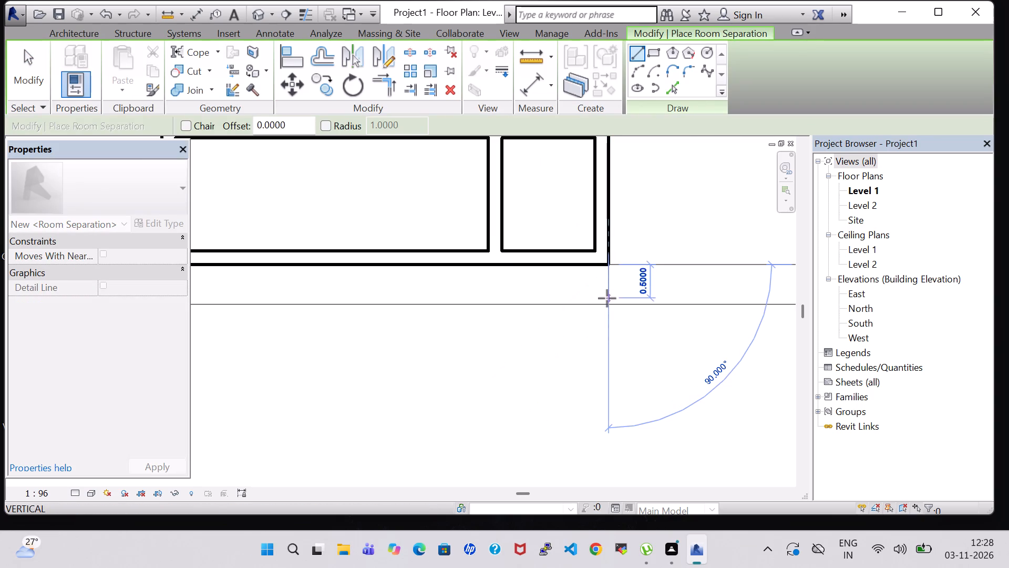
click(608, 303)
scroll(470, 355, down, 4)
key(Escape)
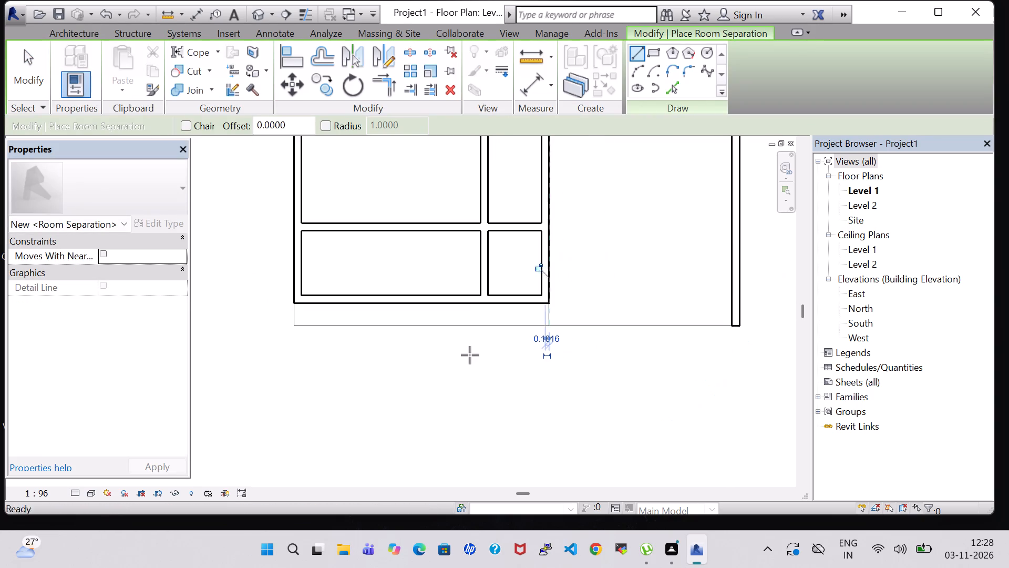
scroll(470, 355, down, 5)
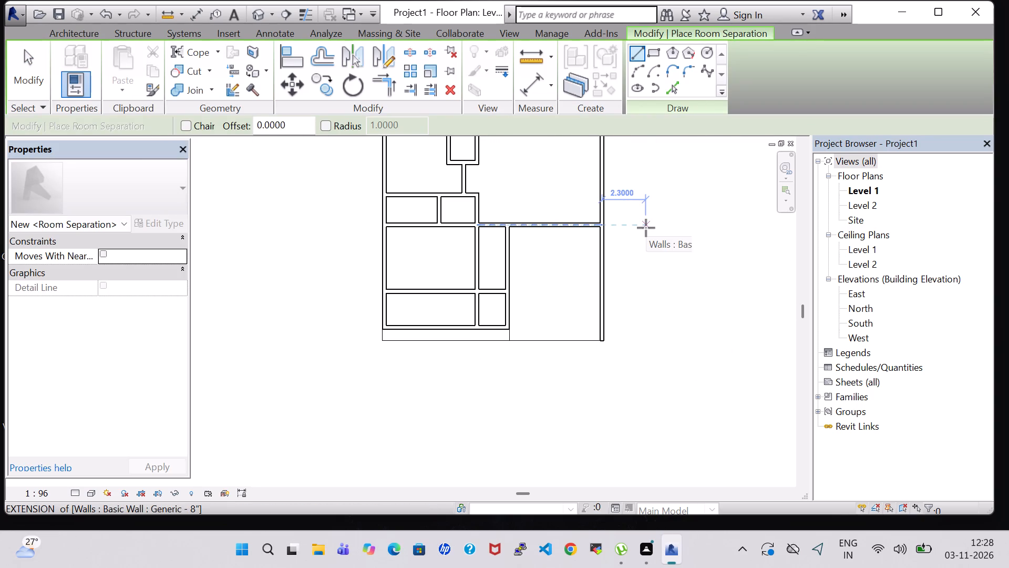
key(Escape)
scroll(646, 228, down, 2)
middle_drag(648, 222, 620, 291)
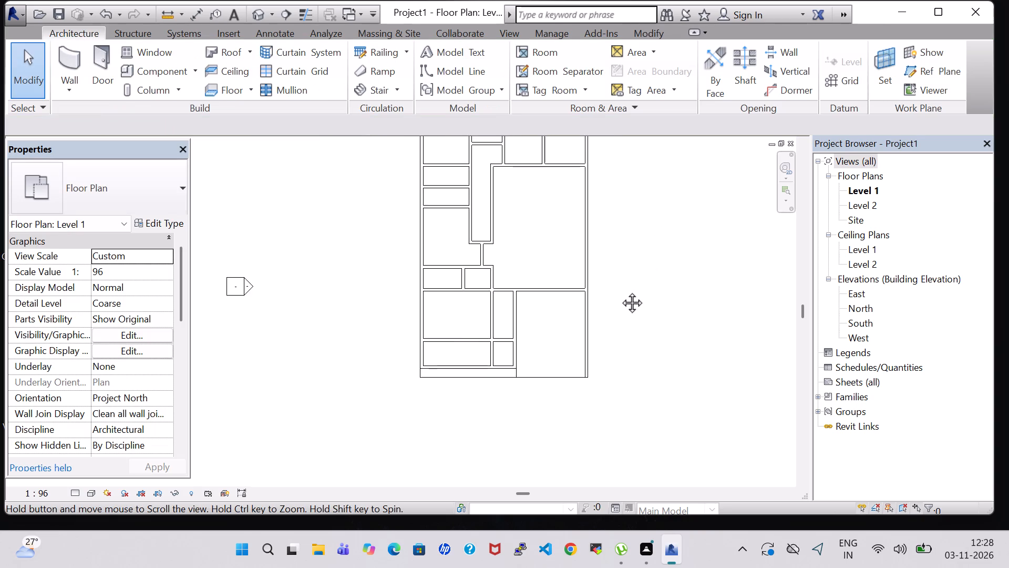
middle_drag(620, 291, 615, 330)
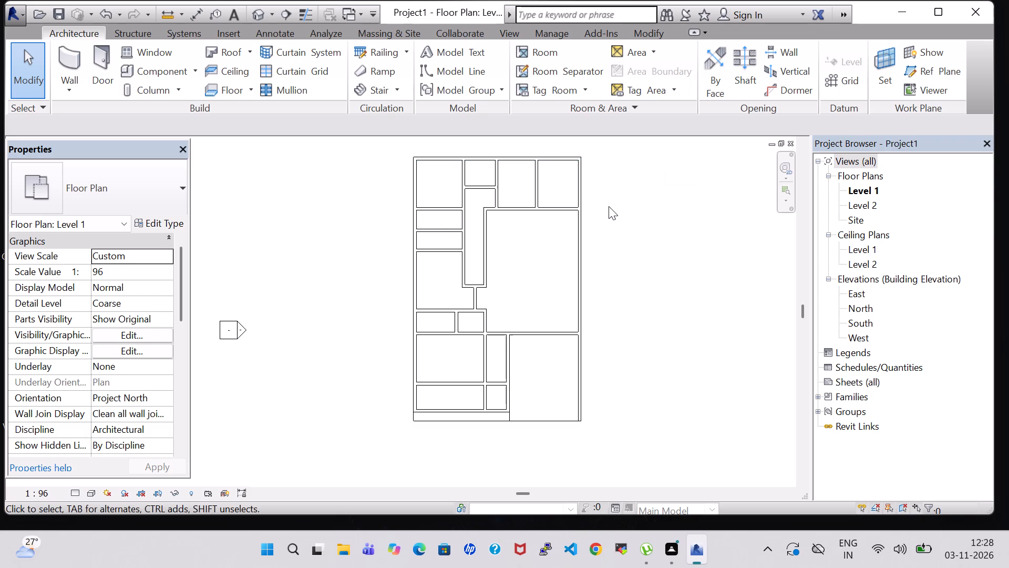
Split the small southeast room's east wall at the room's north and south ends, and delete the segment between the splits.
scroll(608, 206, up, 1)
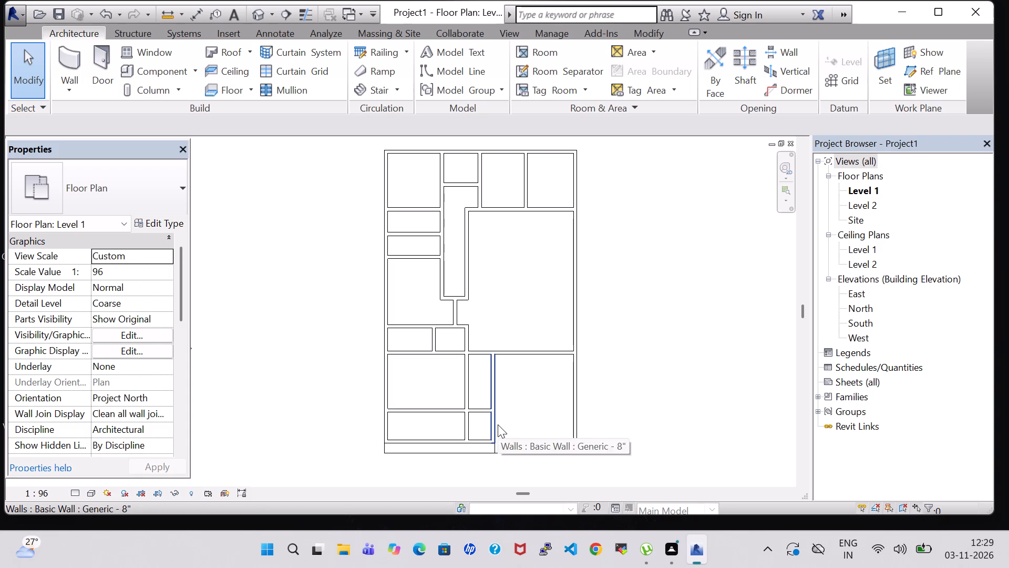
scroll(498, 424, up, 2)
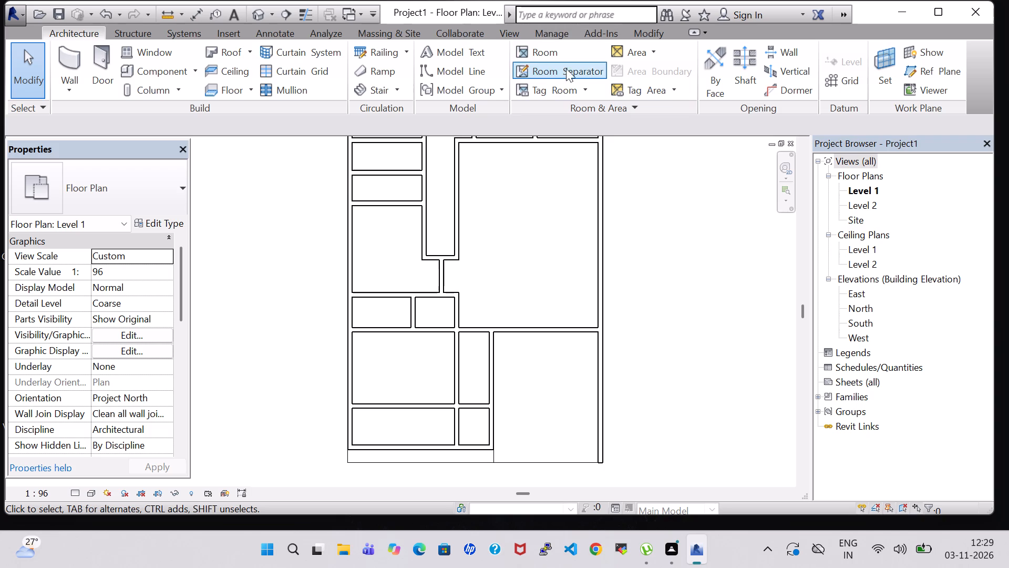
click(666, 29)
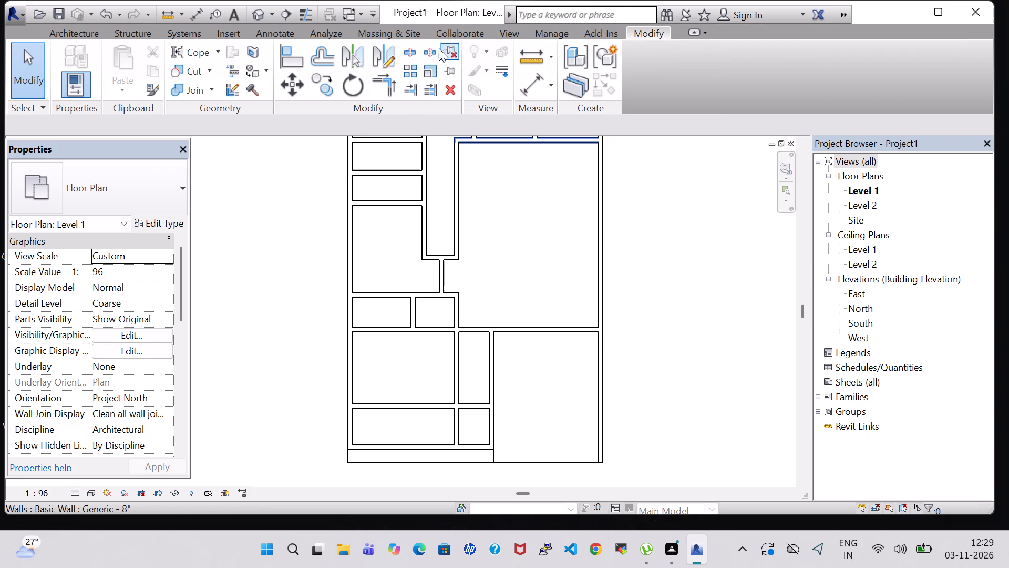
click(413, 47)
scroll(516, 425, up, 5)
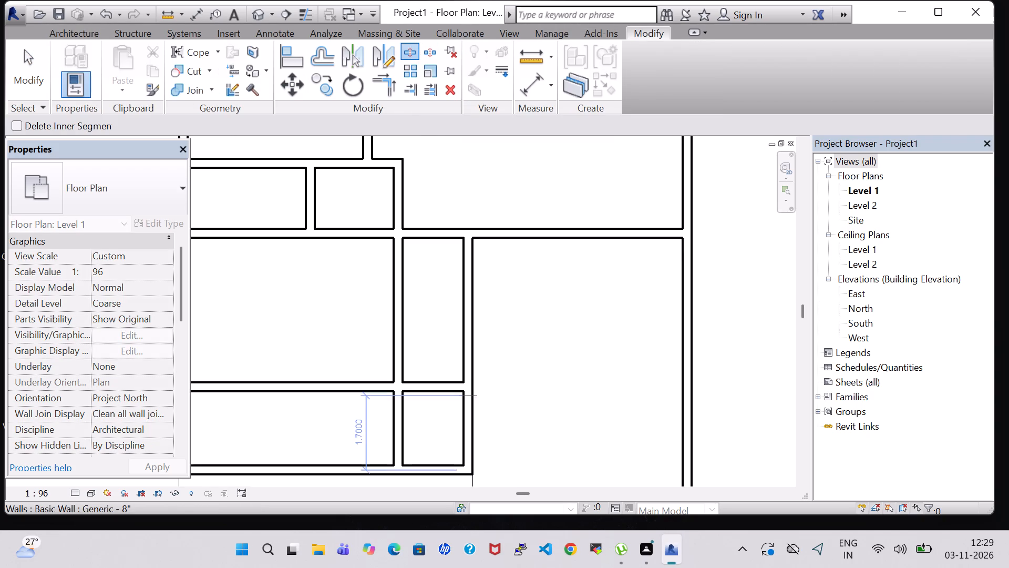
scroll(466, 392, up, 5)
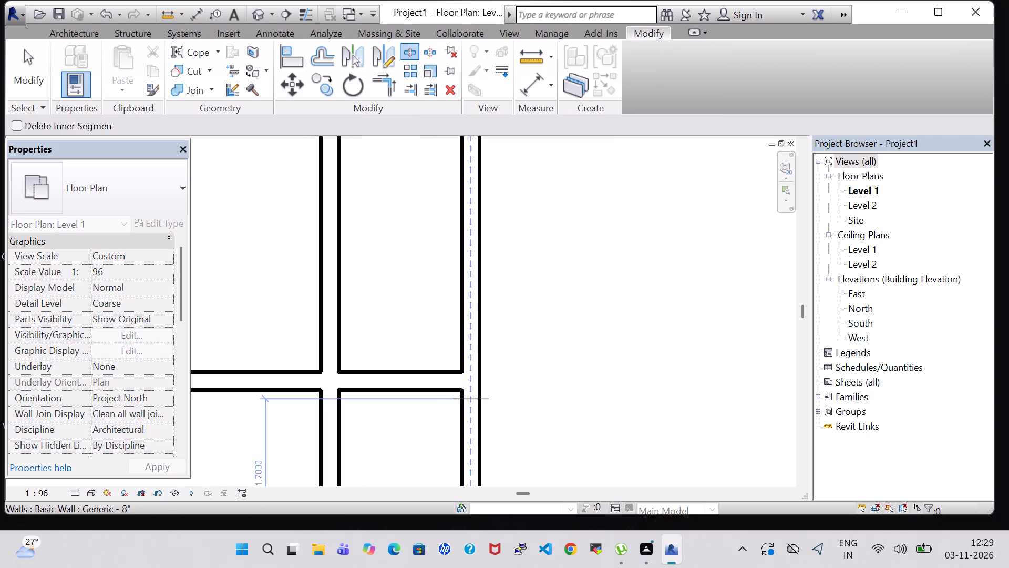
click(473, 391)
middle_drag(615, 445, 612, 262)
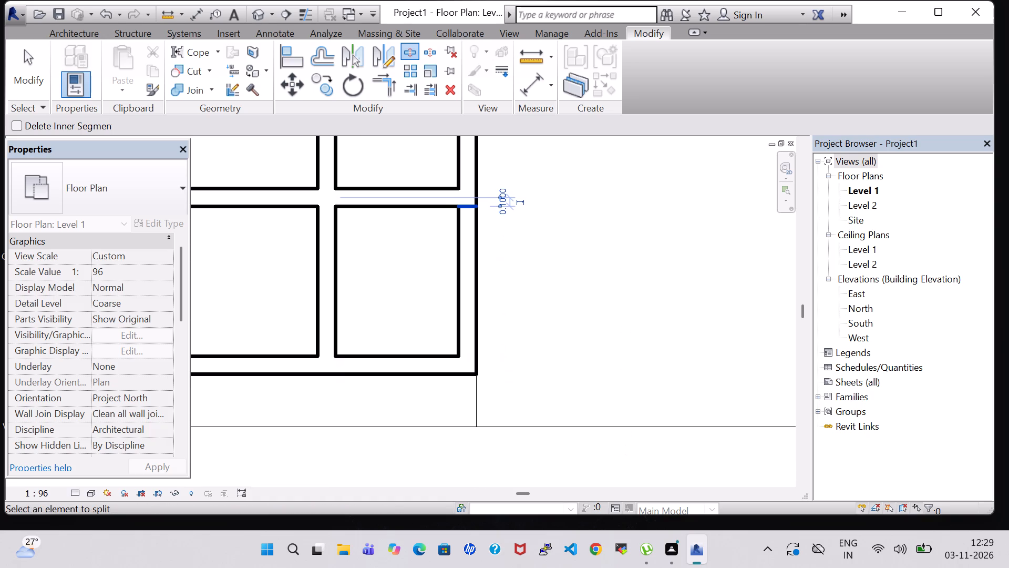
click(472, 355)
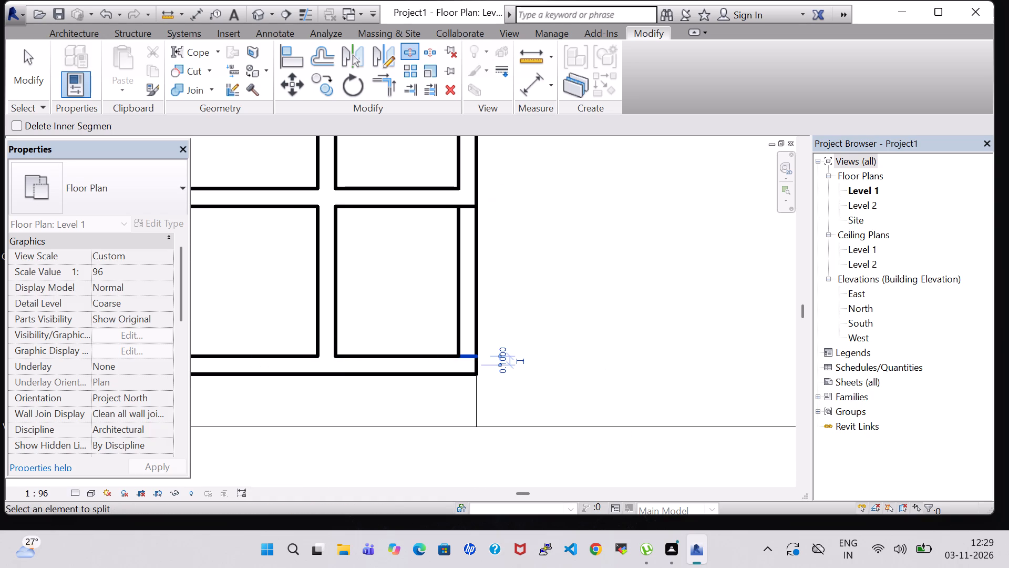
key(Escape)
key(Escape)
click(473, 299)
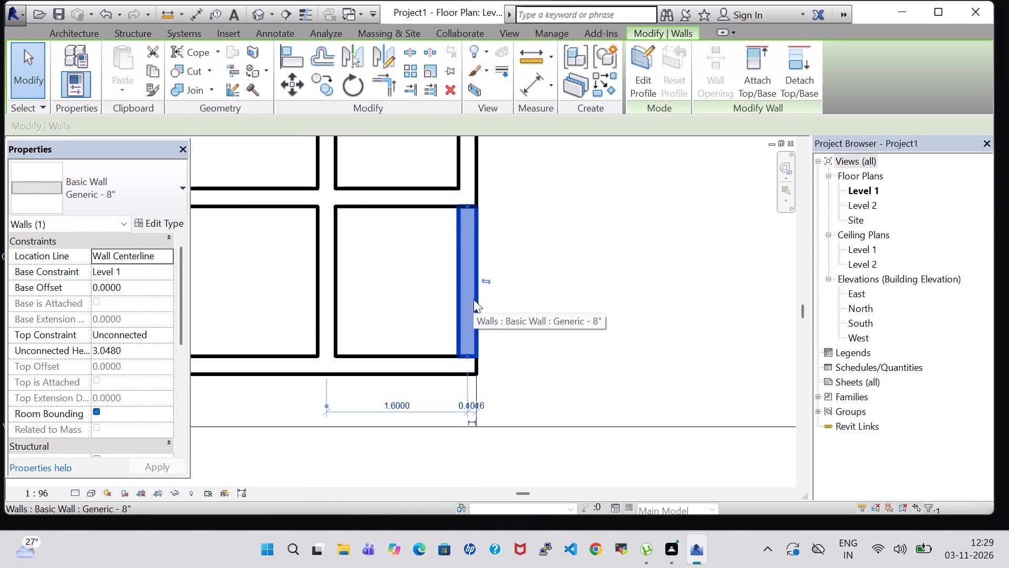
key(Delete)
Draw a 1.7 m vertical room separation line across the small southeast room's open east side, between the wall ends.
click(87, 36)
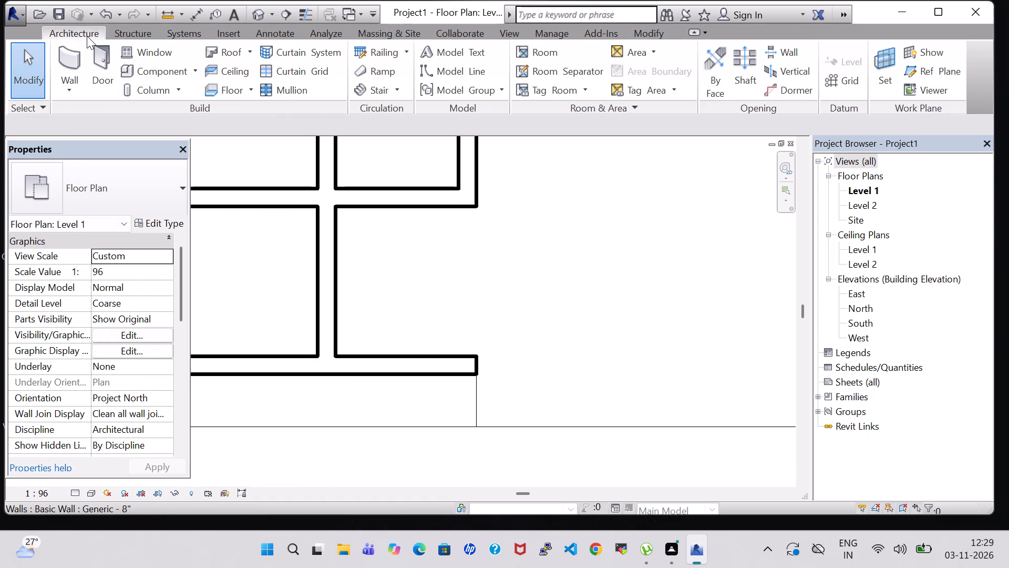
click(536, 69)
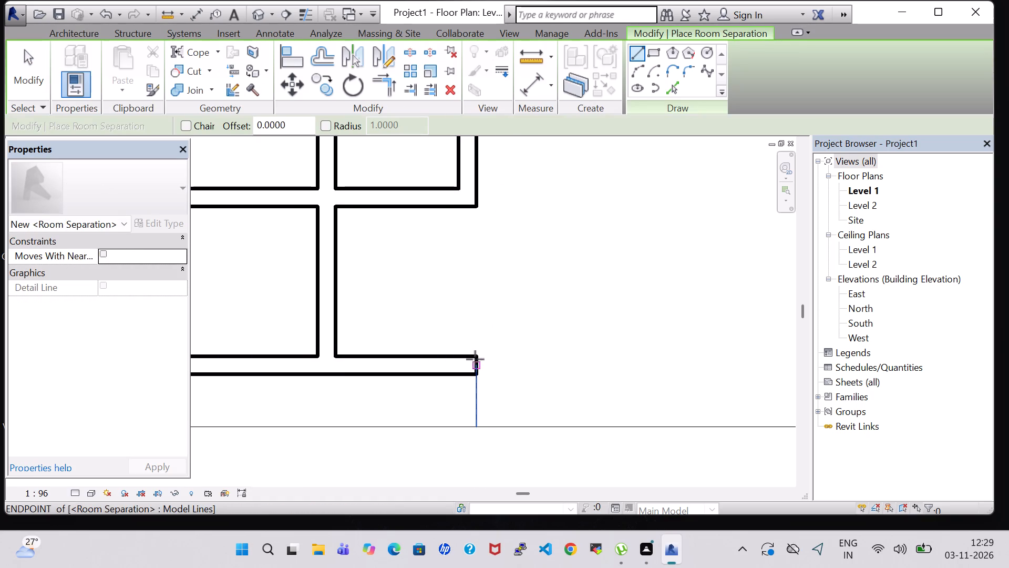
click(476, 357)
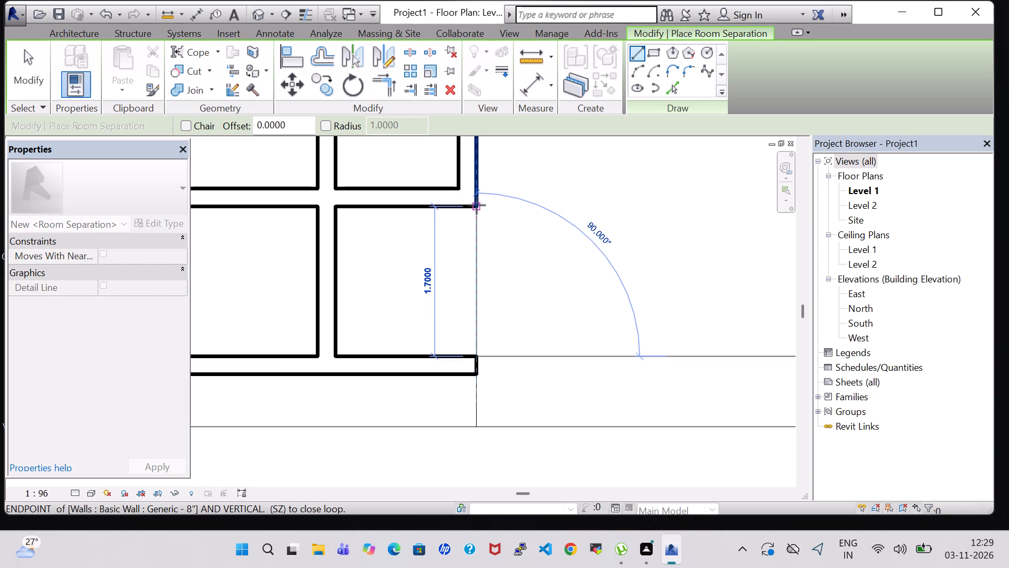
click(476, 204)
key(Escape)
key(Escape)
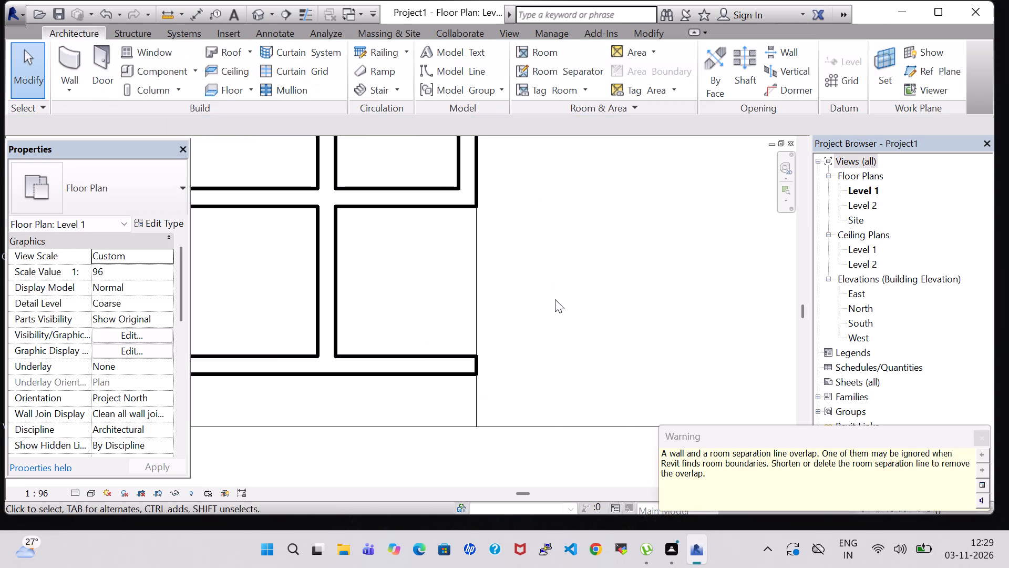
click(981, 438)
Open the wall between the two narrow rooms by splitting it near both ends, 0.3 m from the east wall's centerline, and deleting the middle segment.
scroll(519, 290, down, 3)
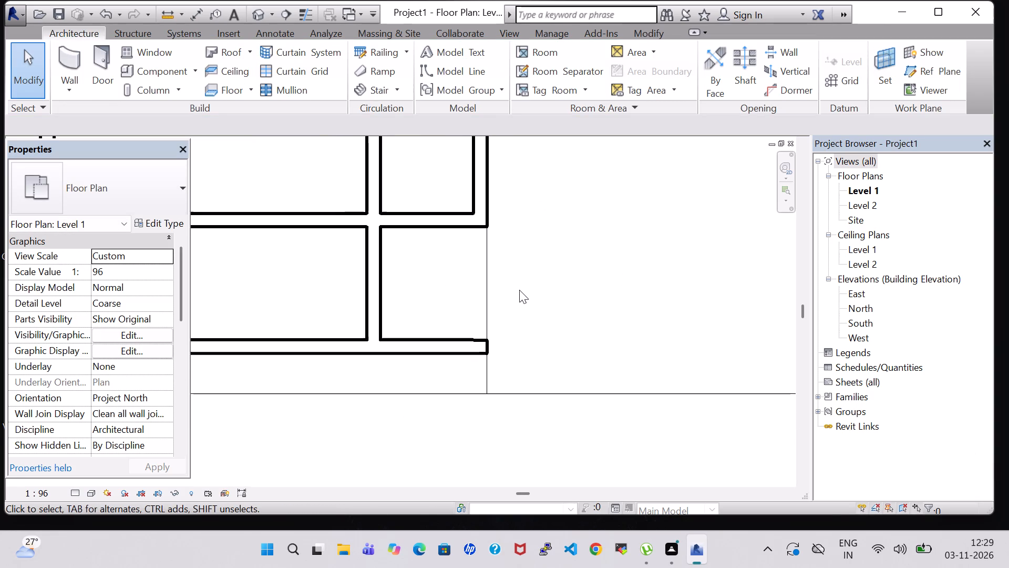
scroll(481, 318, up, 4)
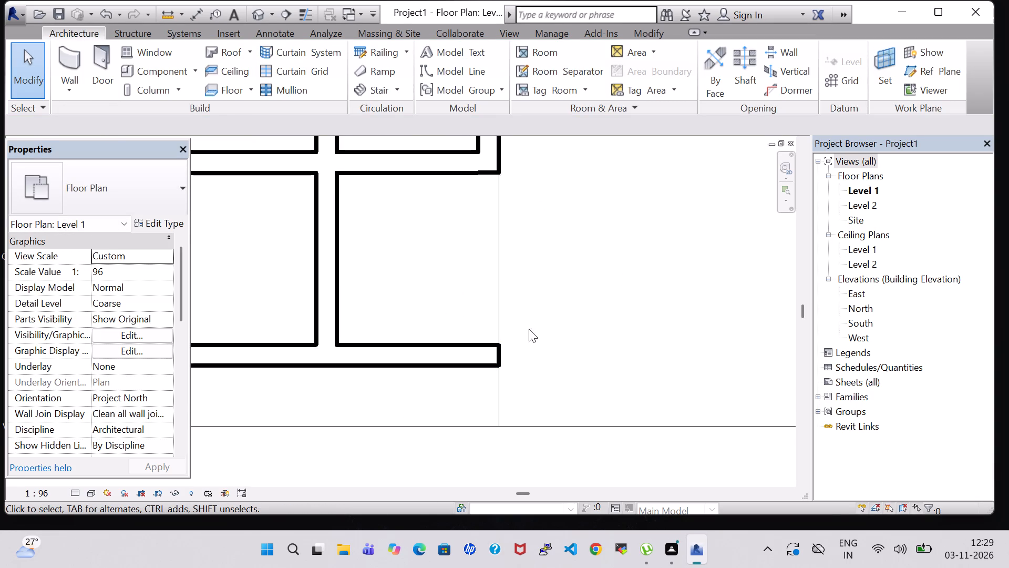
click(542, 320)
scroll(542, 320, down, 3)
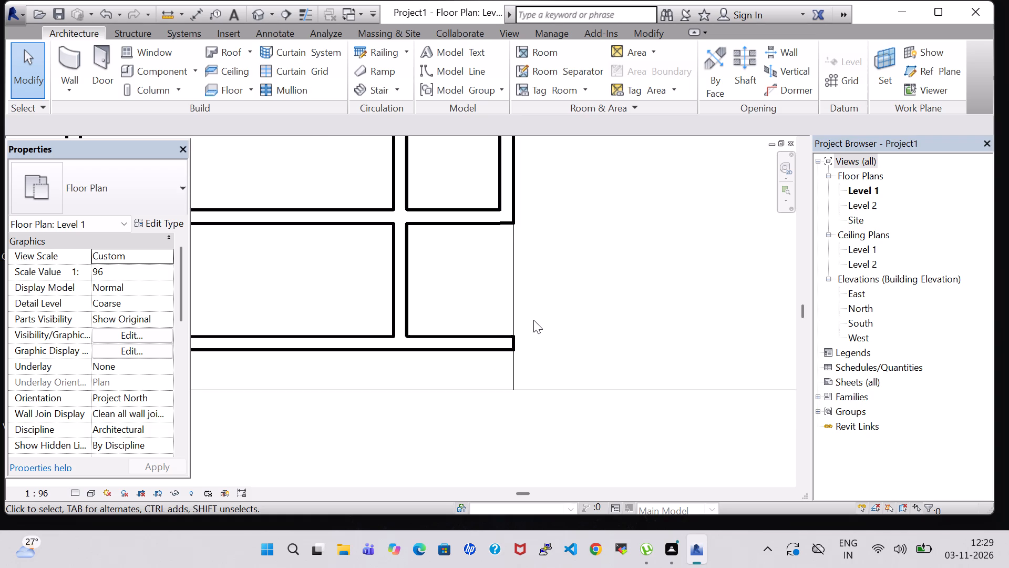
scroll(533, 318, down, 3)
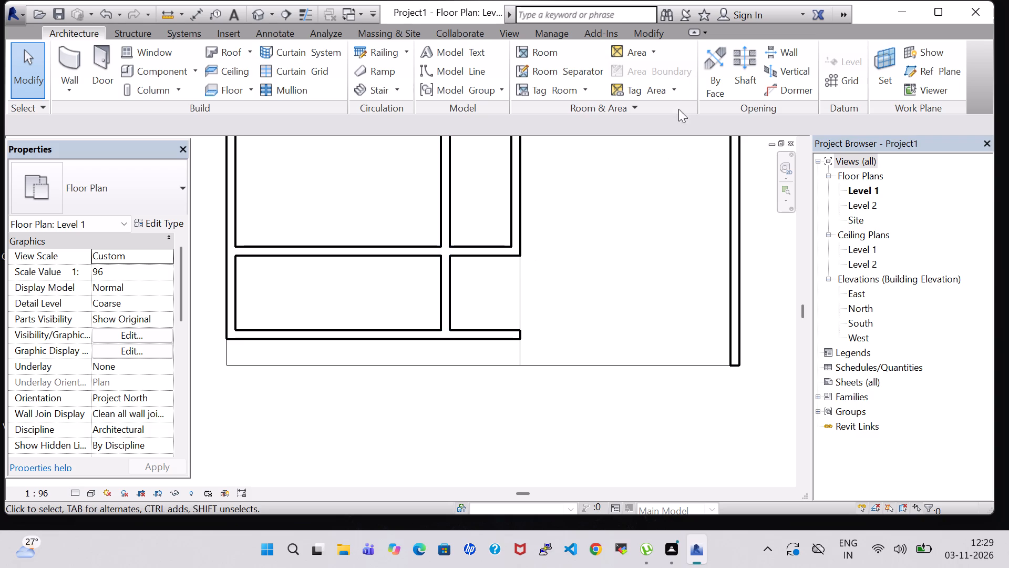
click(644, 31)
click(415, 58)
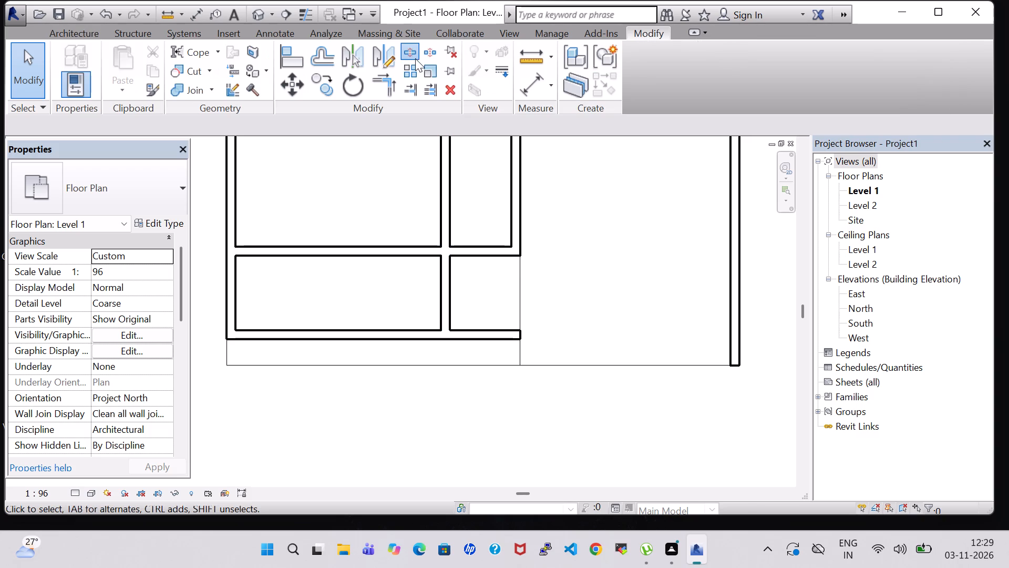
scroll(489, 255, up, 3)
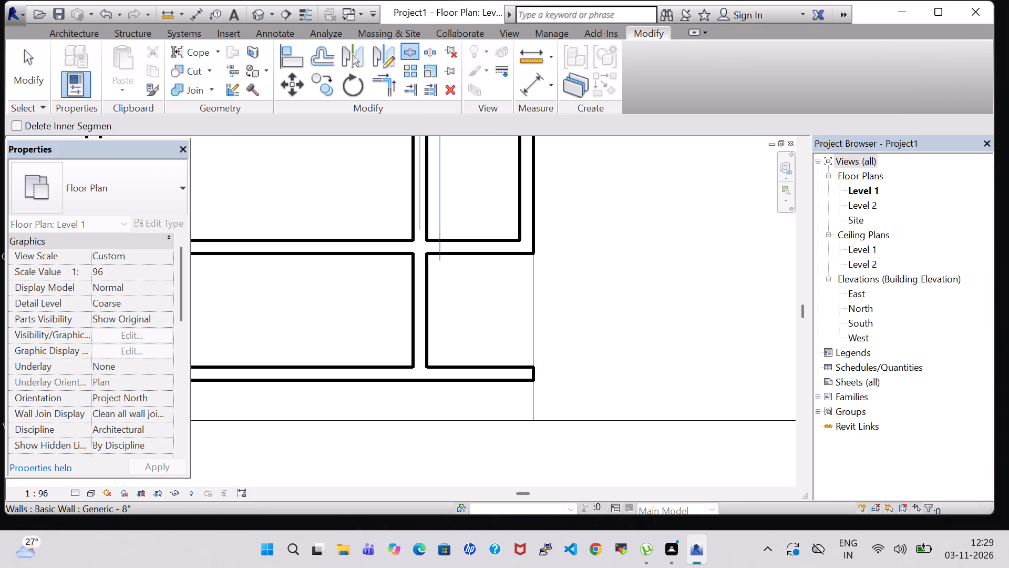
click(437, 251)
click(508, 250)
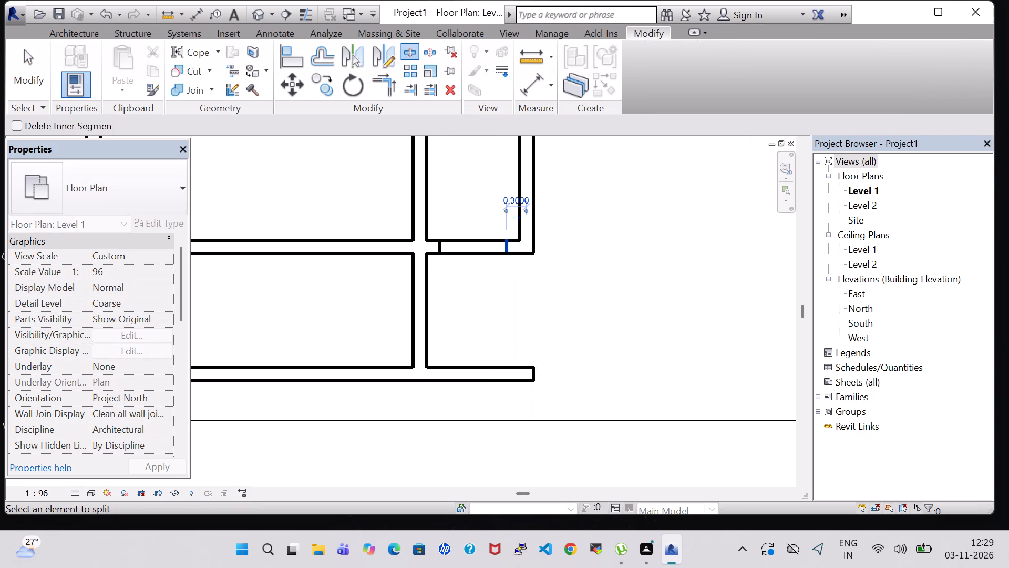
key(Escape)
key(Escape)
click(483, 245)
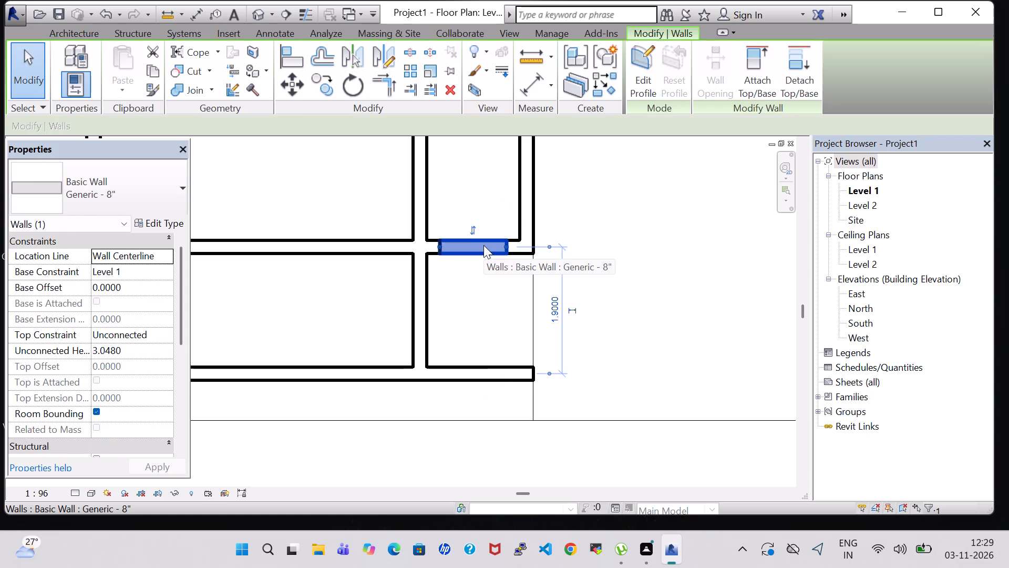
key(Delete)
Open the northern narrow room's north wall by splitting it near both ends, 0.2 m from the east wall's centerline, and deleting the middle segment.
scroll(483, 245, down, 2)
scroll(590, 222, down, 3)
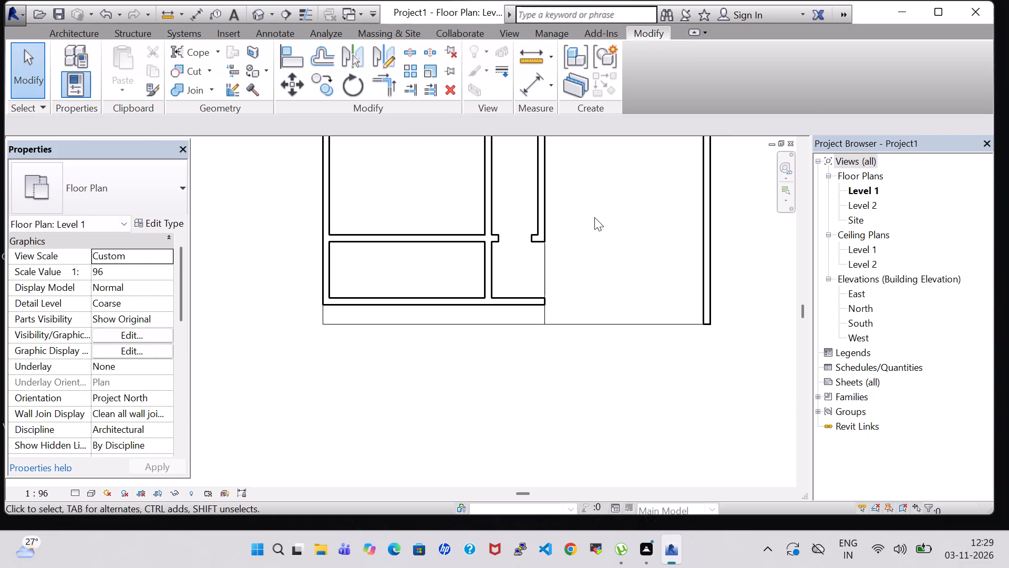
middle_drag(613, 184, 586, 270)
scroll(586, 270, down, 1)
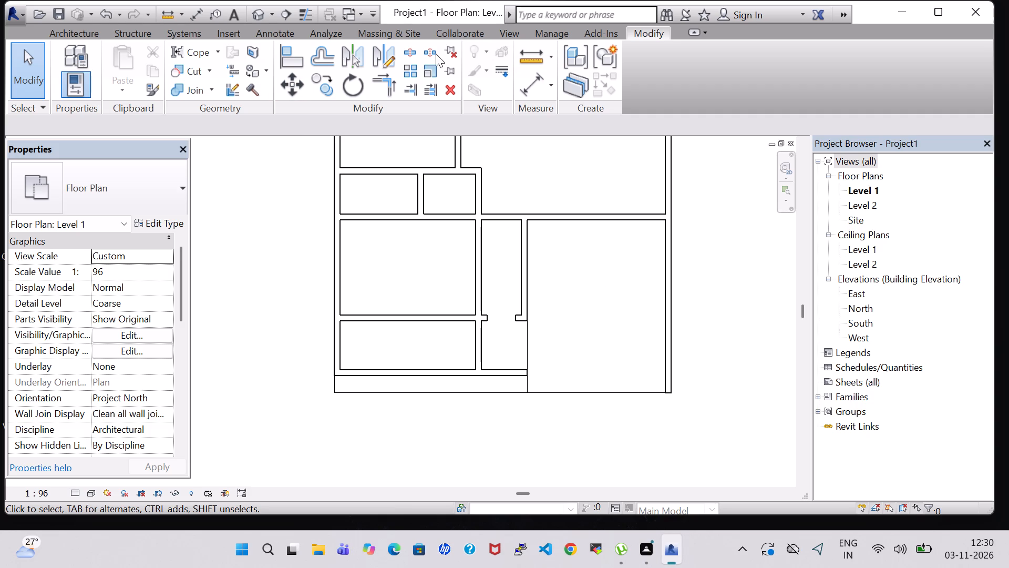
click(417, 52)
scroll(478, 196, up, 4)
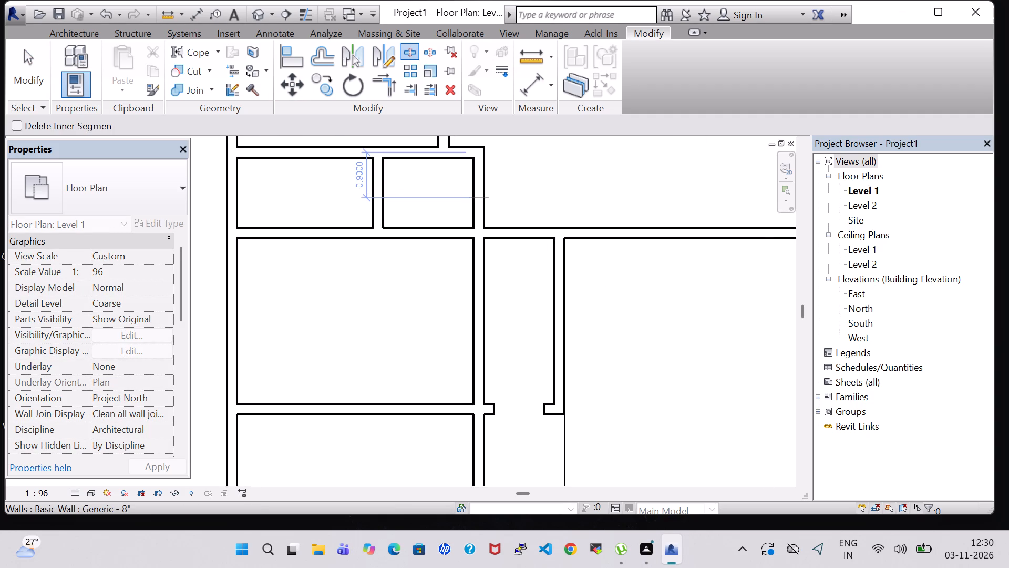
scroll(476, 199, up, 5)
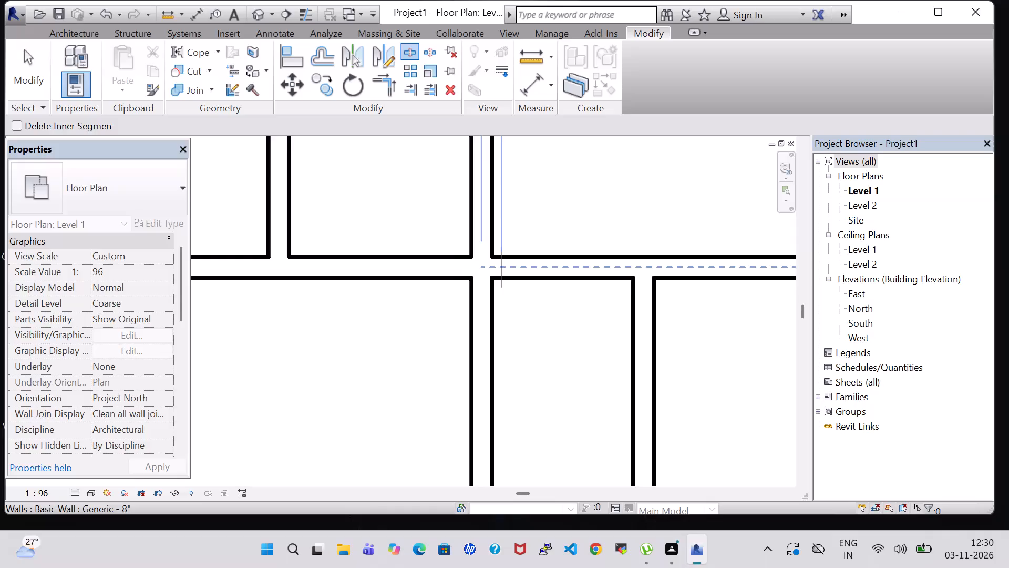
click(504, 269)
click(623, 269)
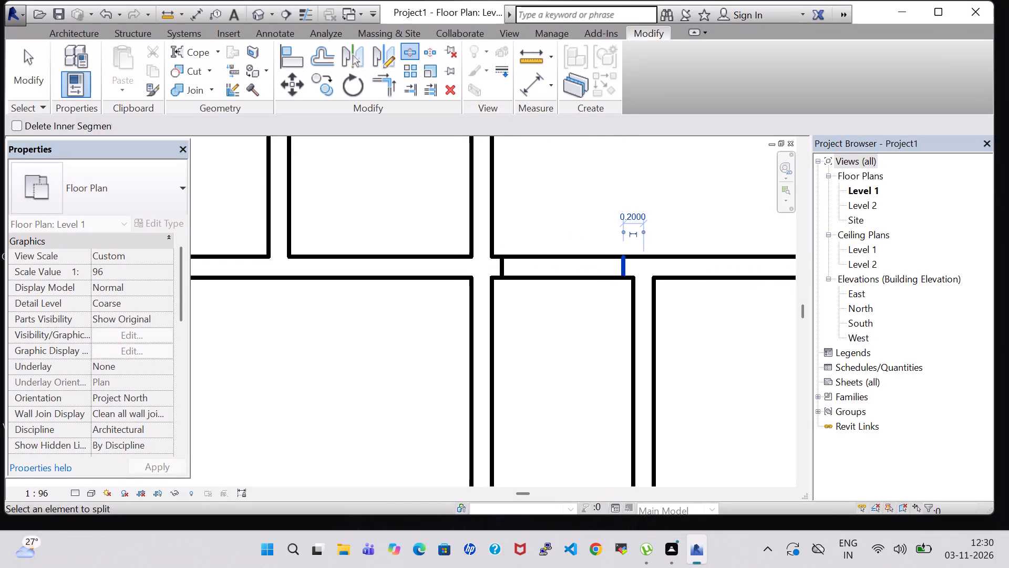
key(Escape)
key(Escape)
click(555, 270)
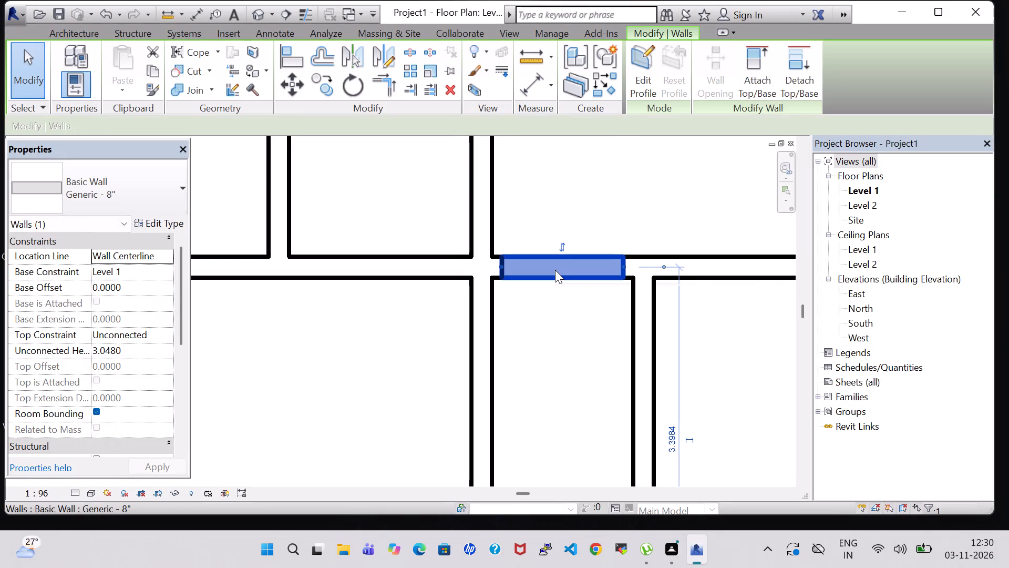
key(Delete)
scroll(555, 270, down, 7)
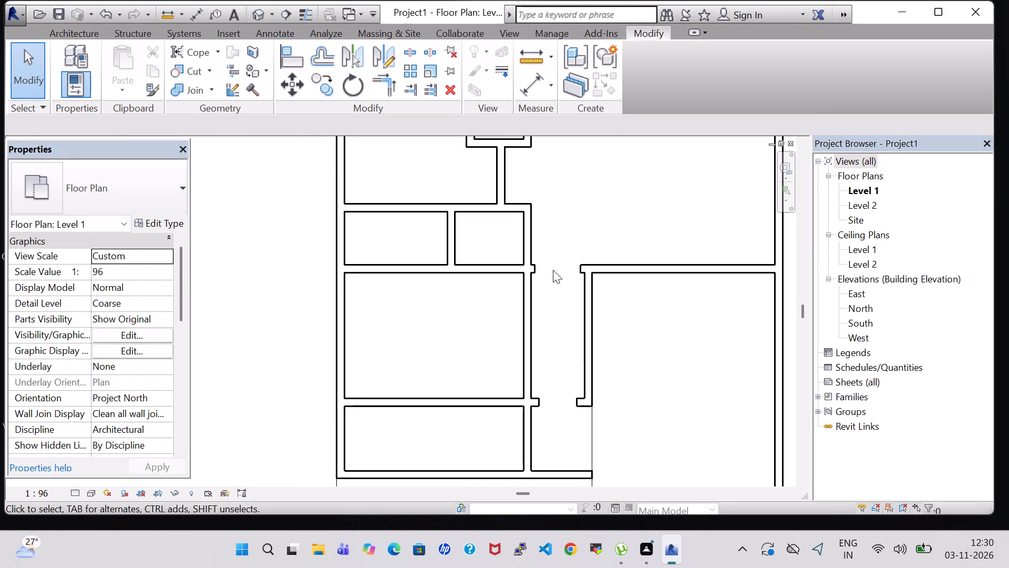
scroll(556, 261, down, 4)
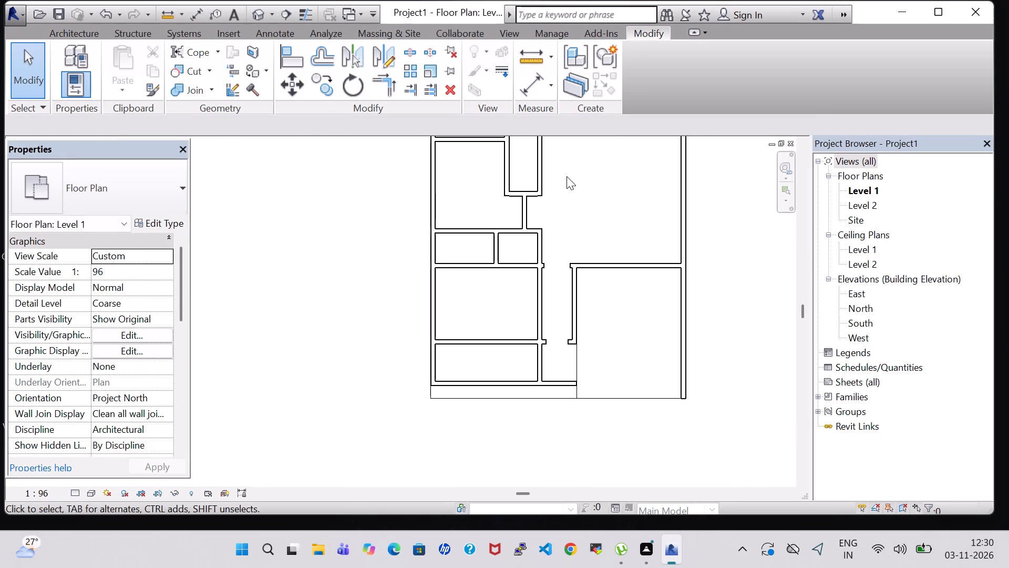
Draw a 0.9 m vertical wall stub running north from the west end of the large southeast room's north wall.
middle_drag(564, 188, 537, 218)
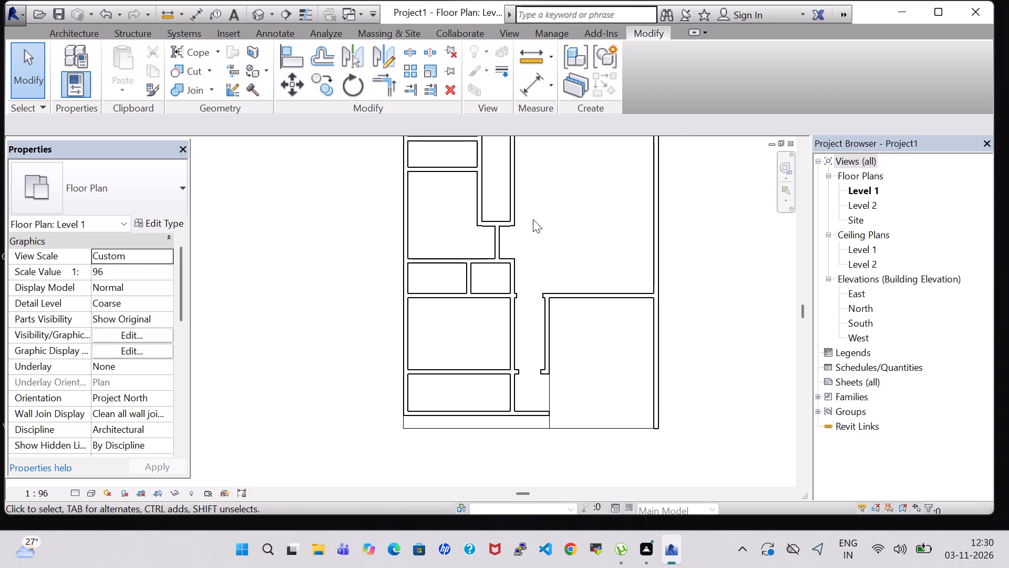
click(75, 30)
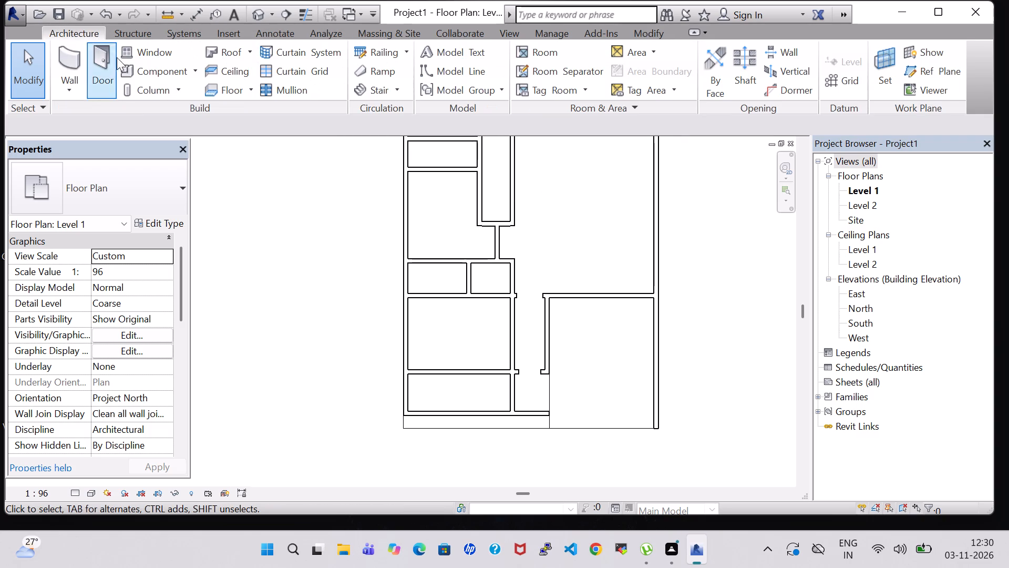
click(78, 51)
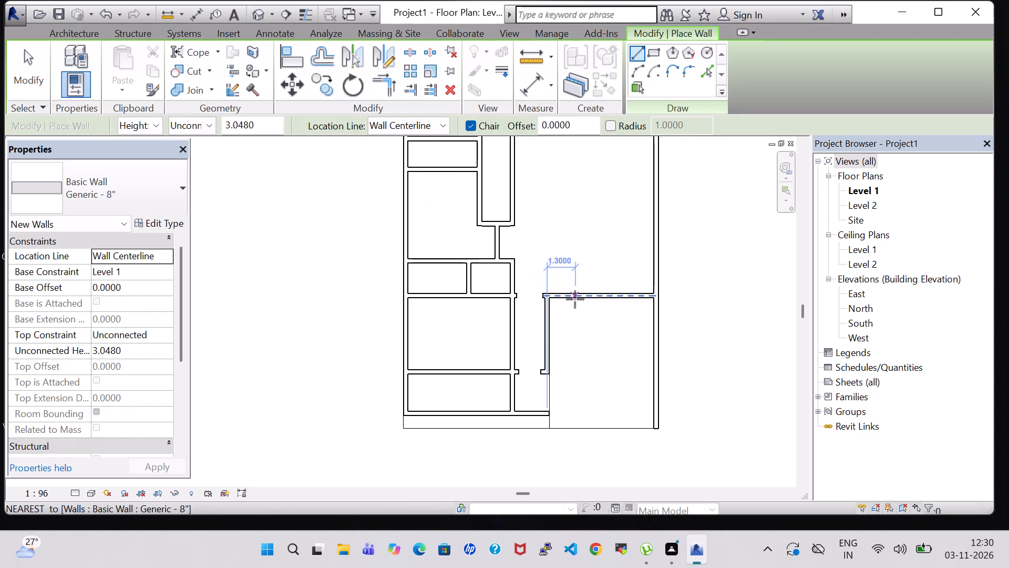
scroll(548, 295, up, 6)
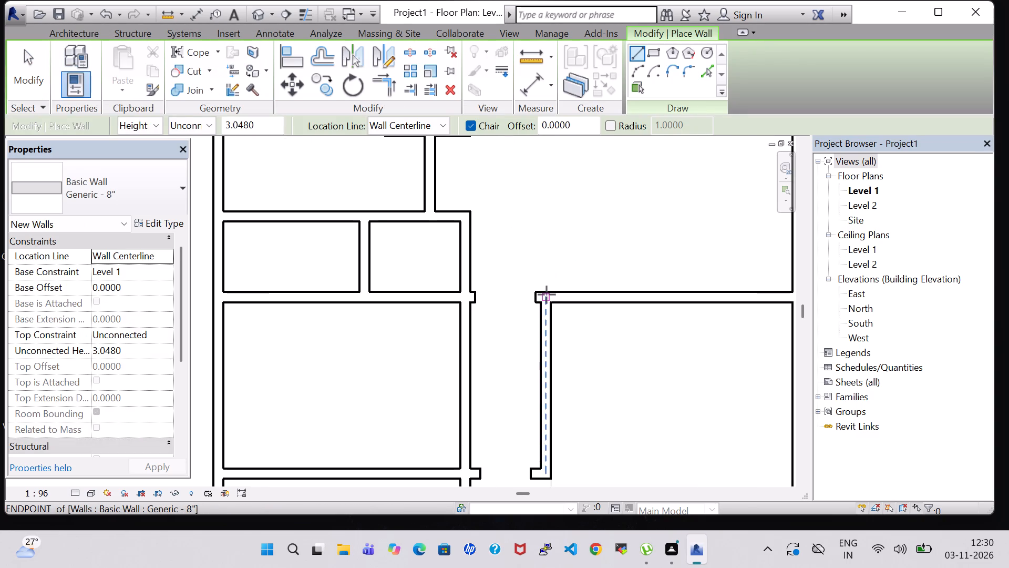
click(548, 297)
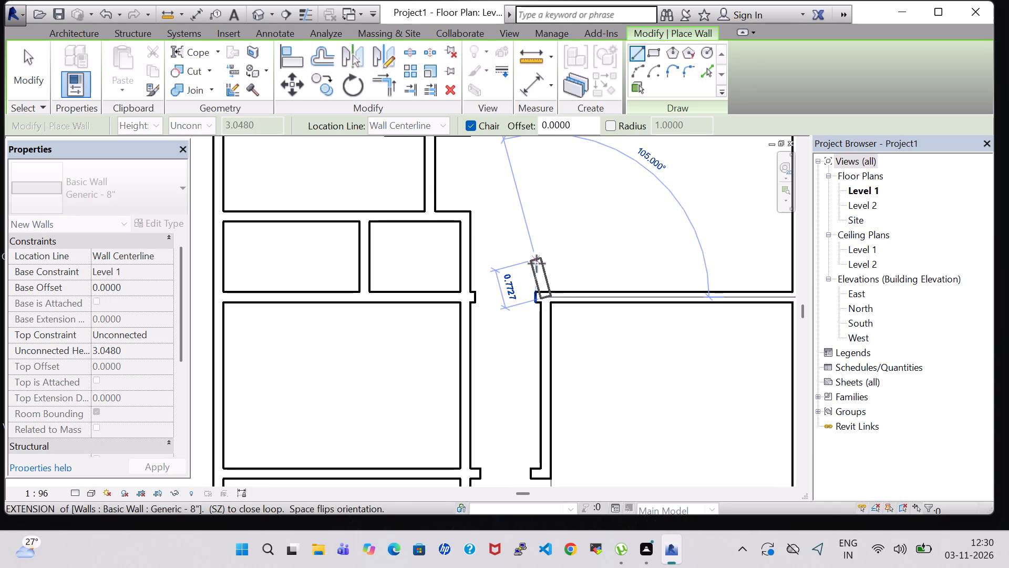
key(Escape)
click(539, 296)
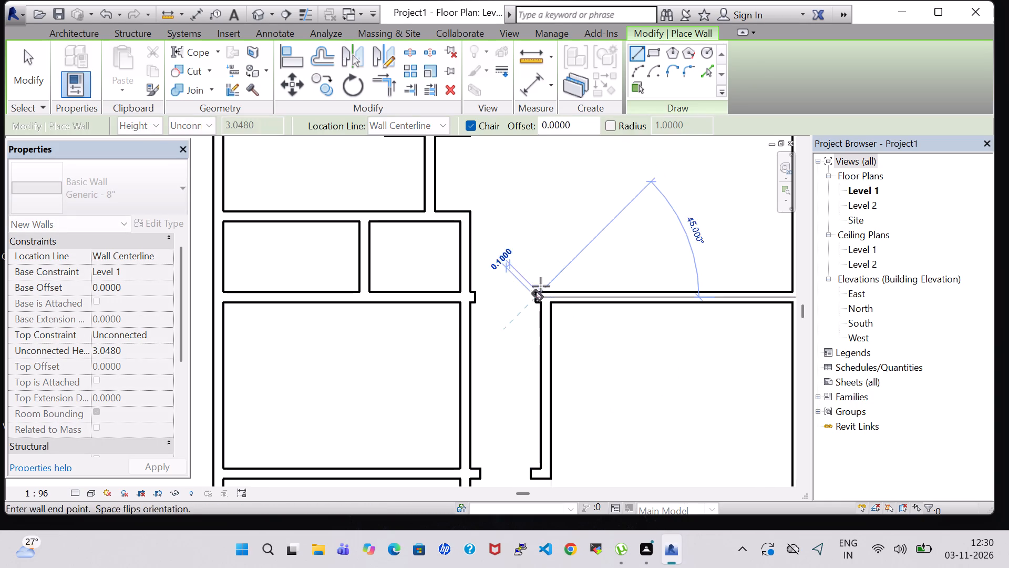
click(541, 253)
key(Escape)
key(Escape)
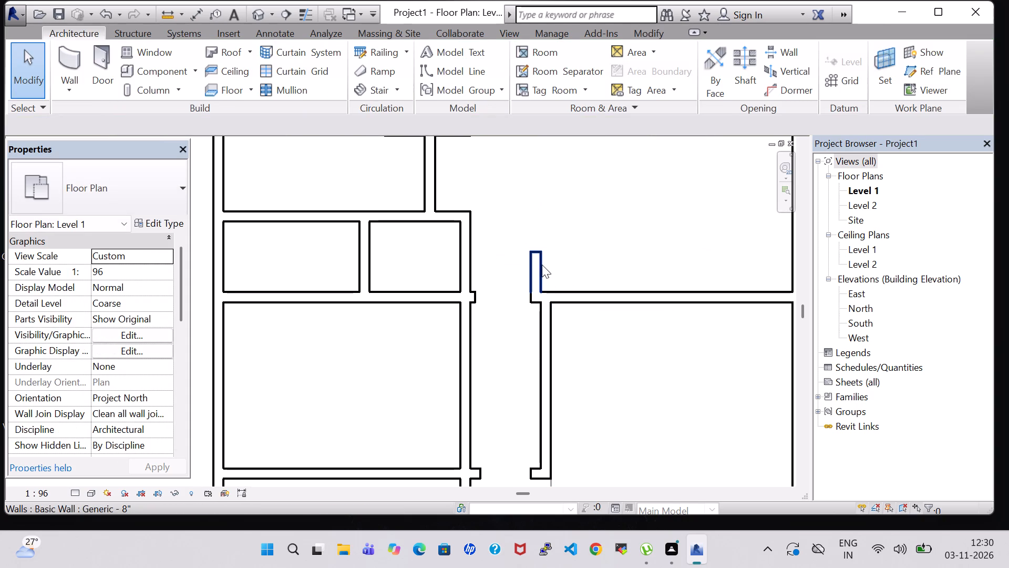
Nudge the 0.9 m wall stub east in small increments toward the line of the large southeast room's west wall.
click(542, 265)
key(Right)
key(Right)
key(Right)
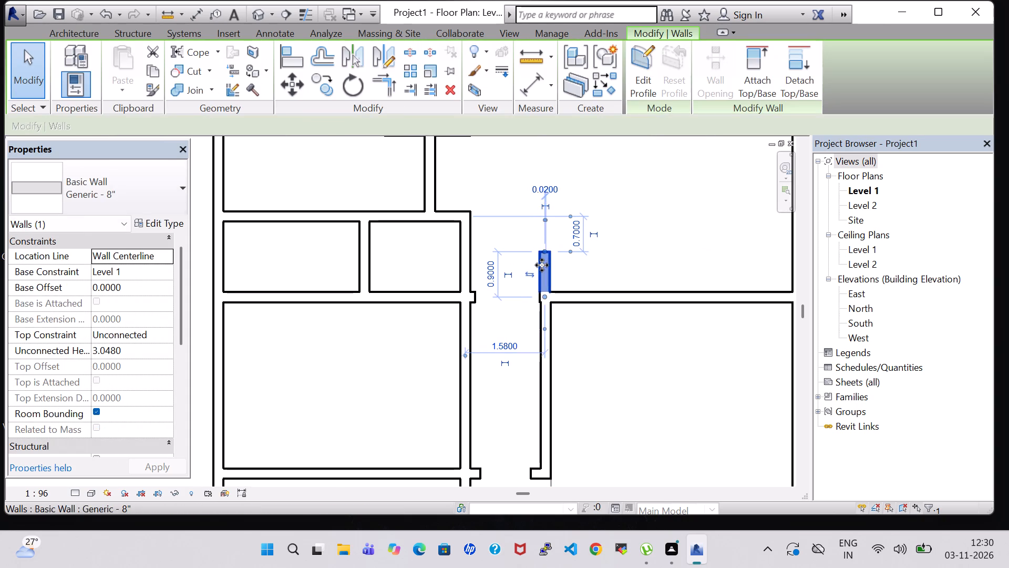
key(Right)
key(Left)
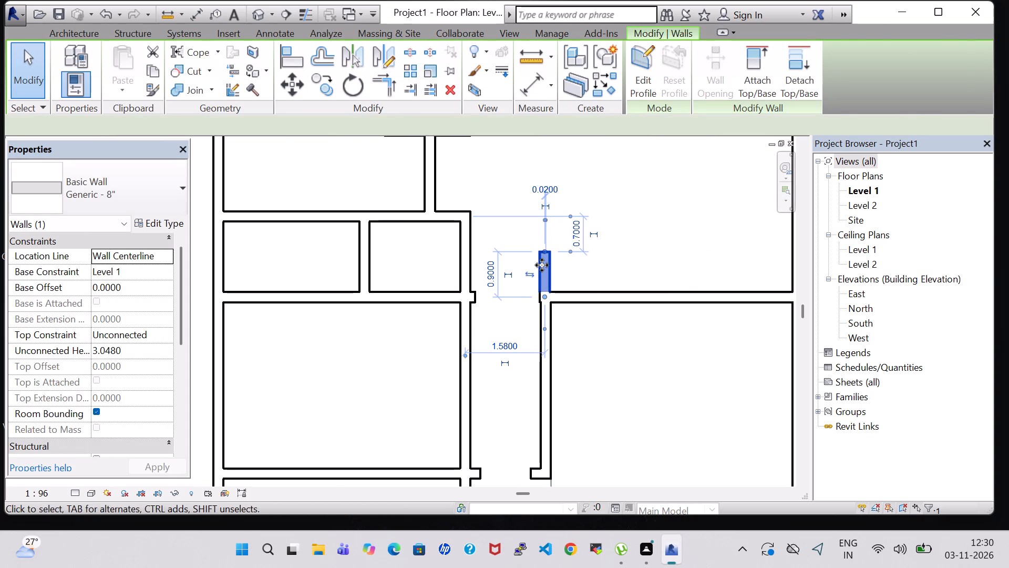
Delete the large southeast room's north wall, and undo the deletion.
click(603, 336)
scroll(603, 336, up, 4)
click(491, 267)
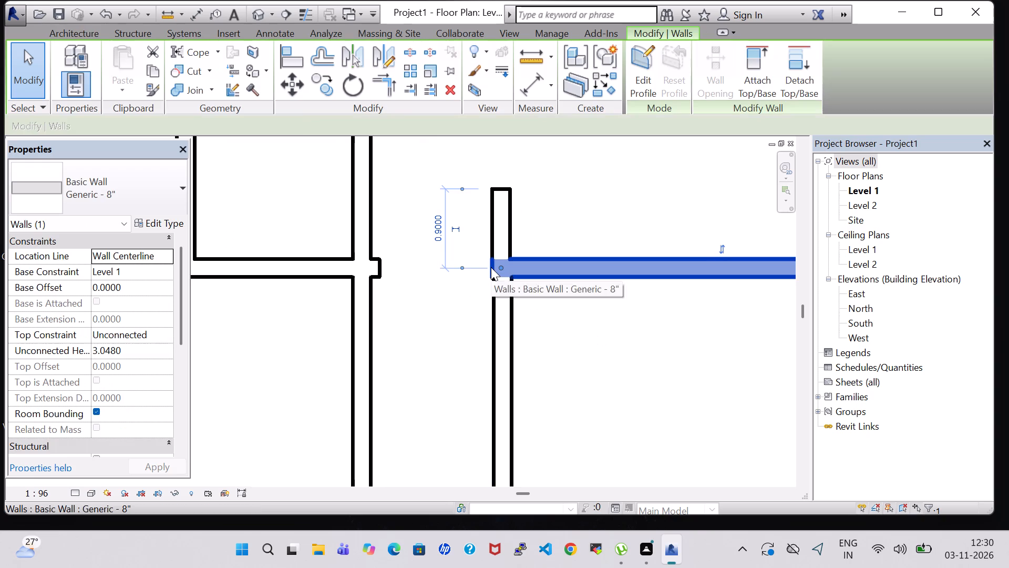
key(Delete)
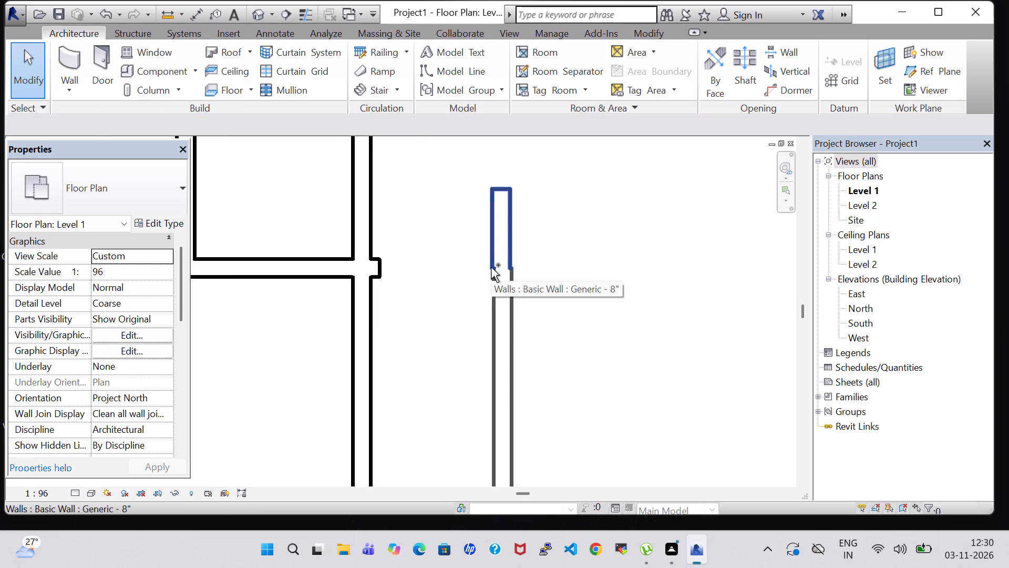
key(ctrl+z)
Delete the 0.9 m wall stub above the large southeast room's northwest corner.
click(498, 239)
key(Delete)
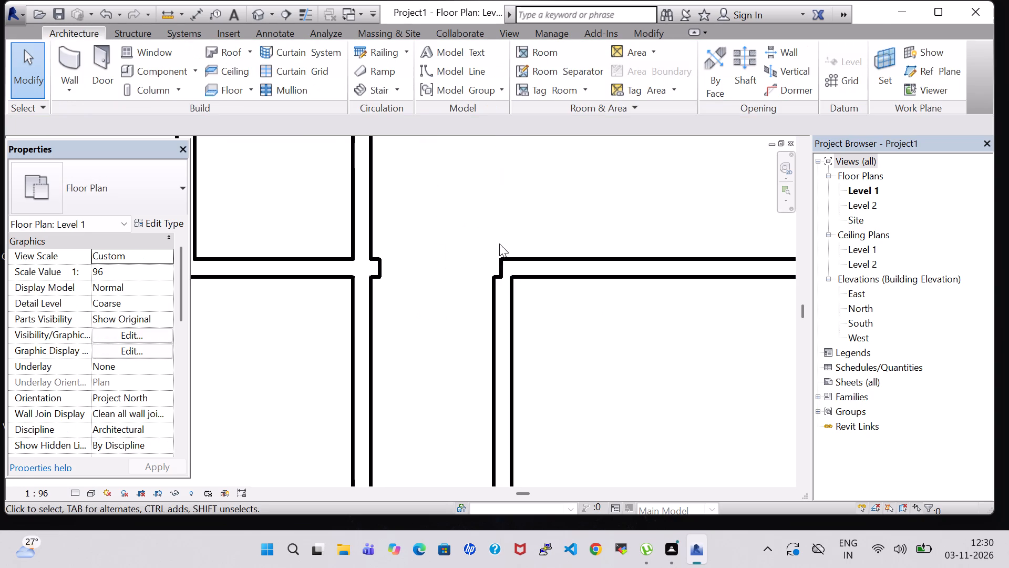
Nudge the large southeast room's north wall slightly west so it forms a clean corner with the west wall.
click(500, 268)
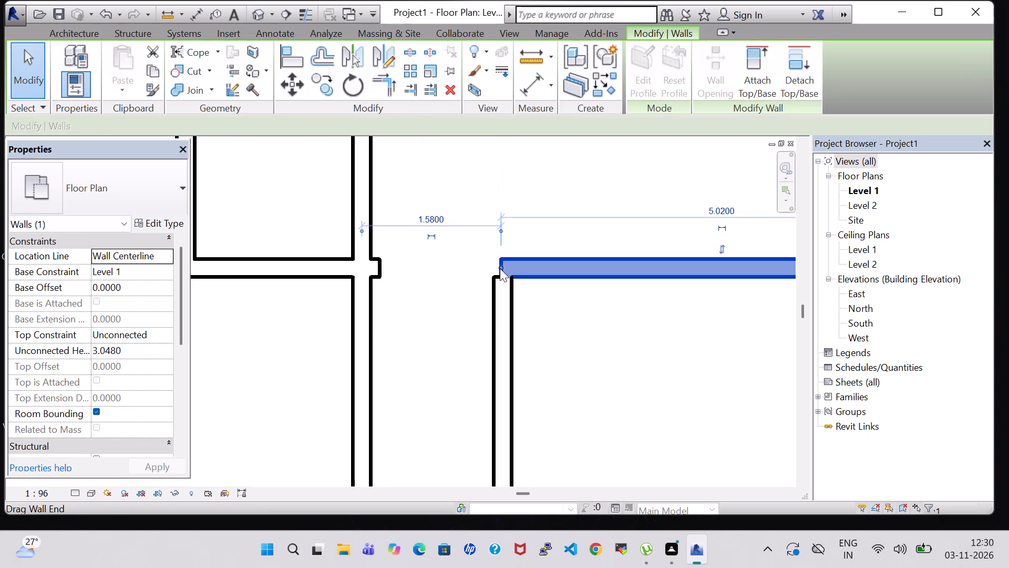
key(Left)
click(555, 399)
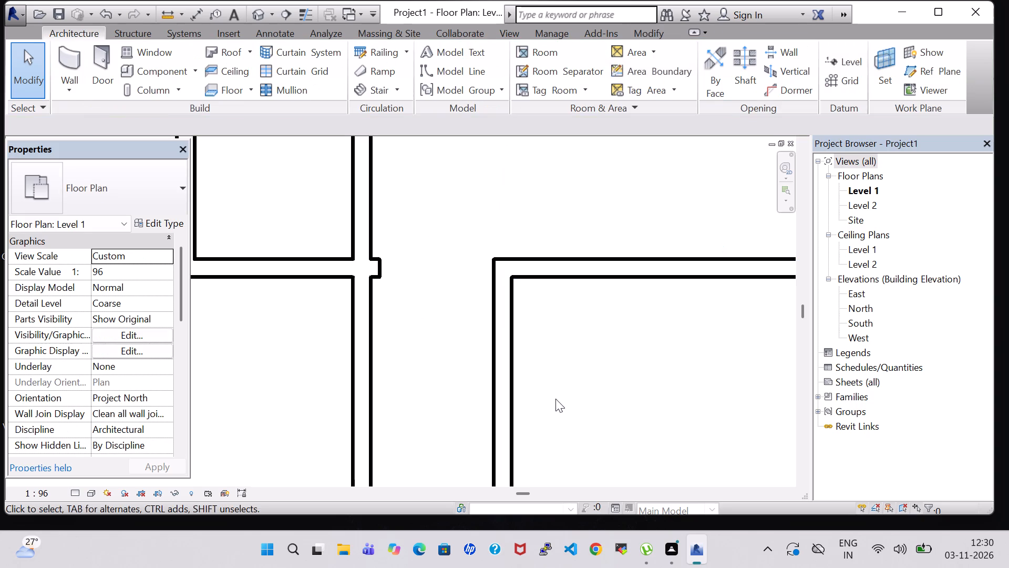
Draw a 0.5 m vertical wall stub running north from the large southeast room's northwest corner.
click(66, 48)
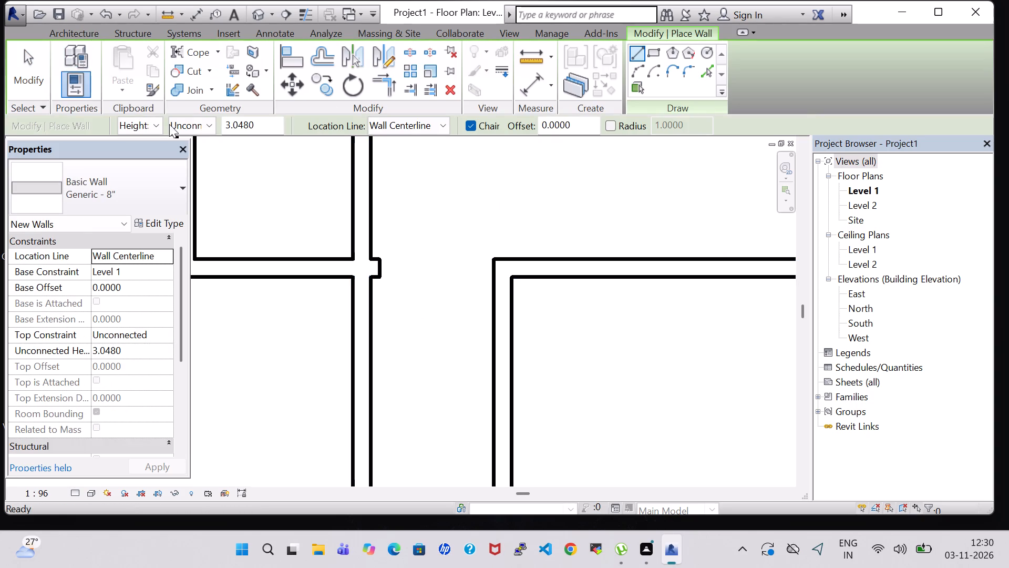
scroll(585, 294, down, 1)
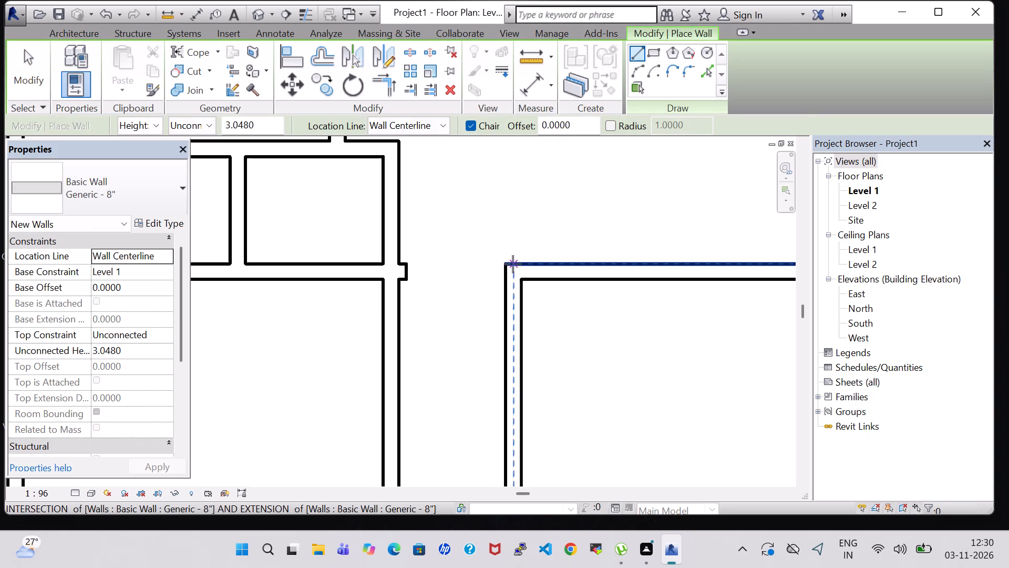
click(513, 269)
scroll(530, 154, down, 4)
middle_drag(529, 154, 506, 312)
scroll(501, 324, down, 2)
middle_drag(504, 182, 496, 268)
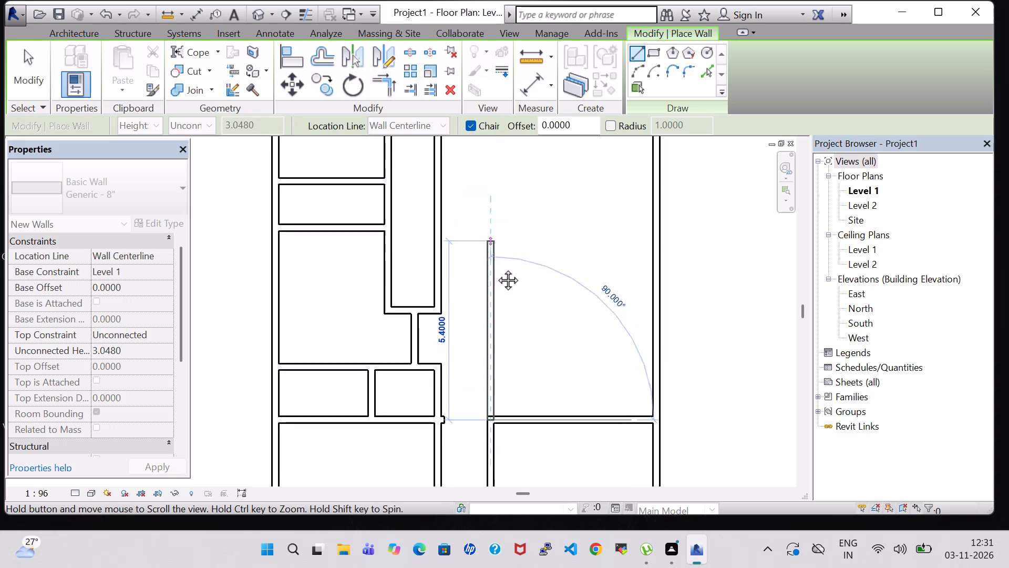
middle_drag(496, 268, 497, 291)
scroll(492, 457, up, 3)
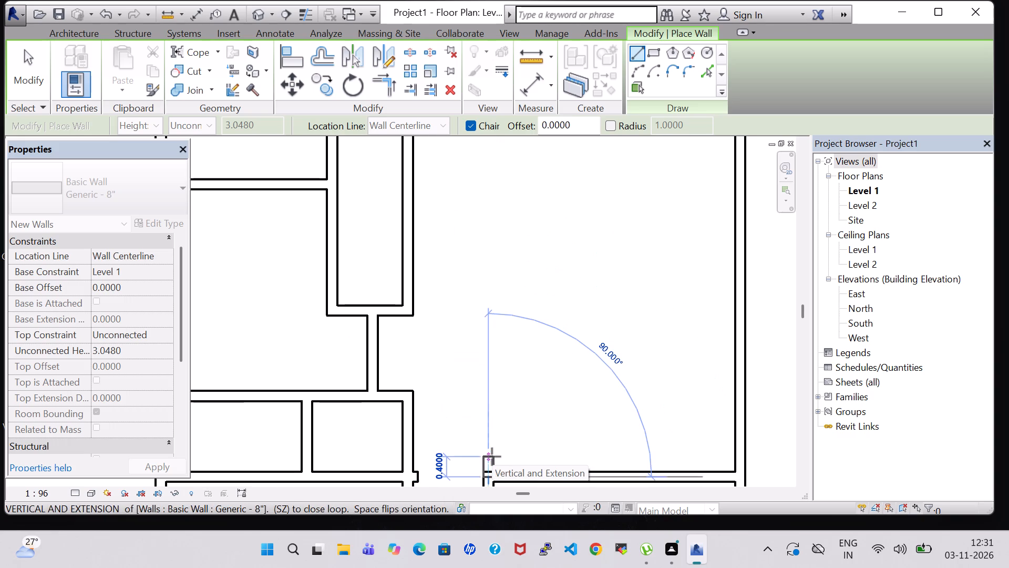
middle_drag(492, 457, 499, 382)
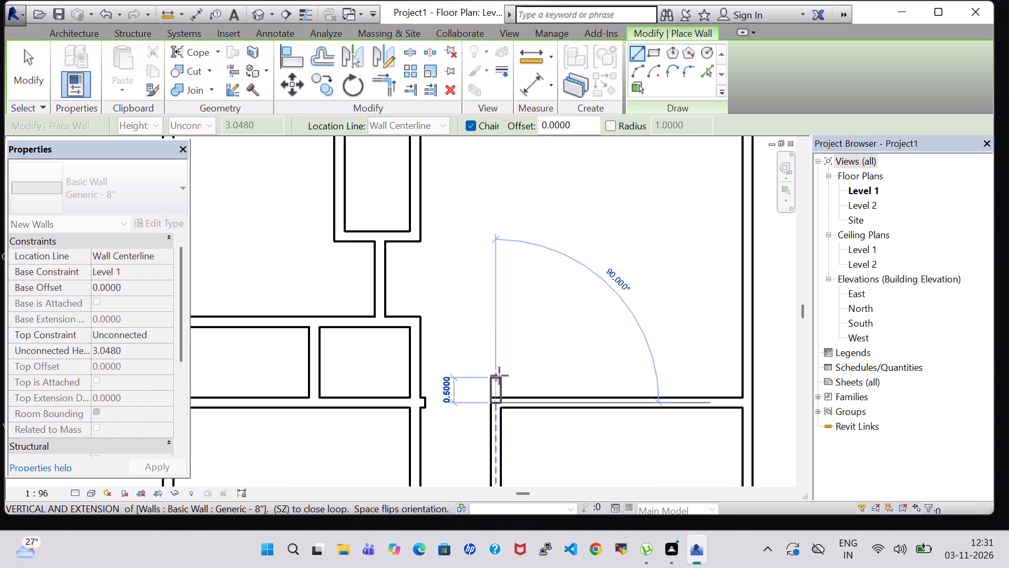
click(499, 376)
key(Escape)
key(Escape)
Enclose a recess at the east wall with a wall 2.7 m north from the southeast room's north wall and a 0.9 m return east.
scroll(539, 394, down, 3)
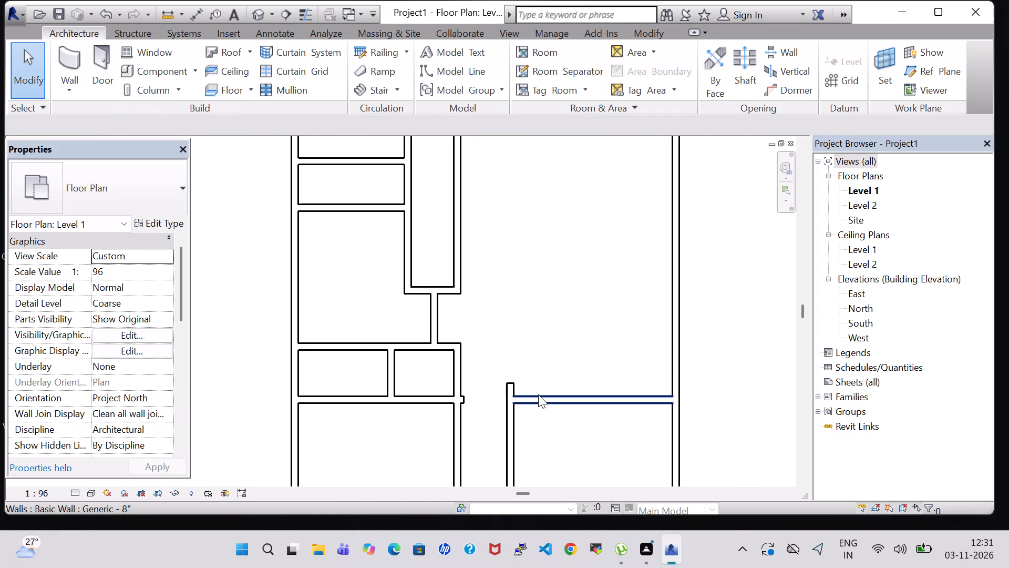
scroll(538, 394, down, 1)
scroll(554, 341, down, 3)
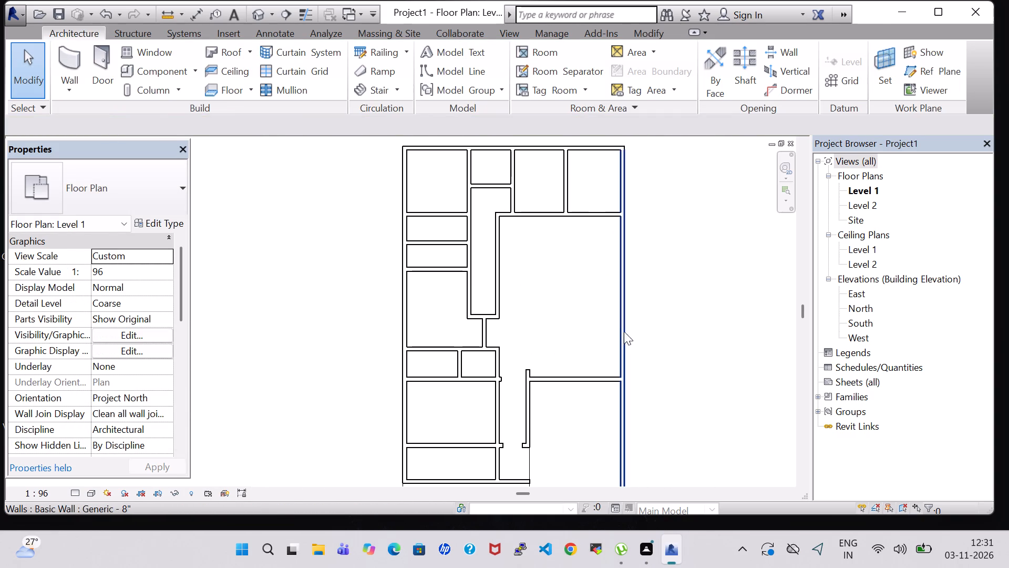
middle_drag(641, 336, 627, 276)
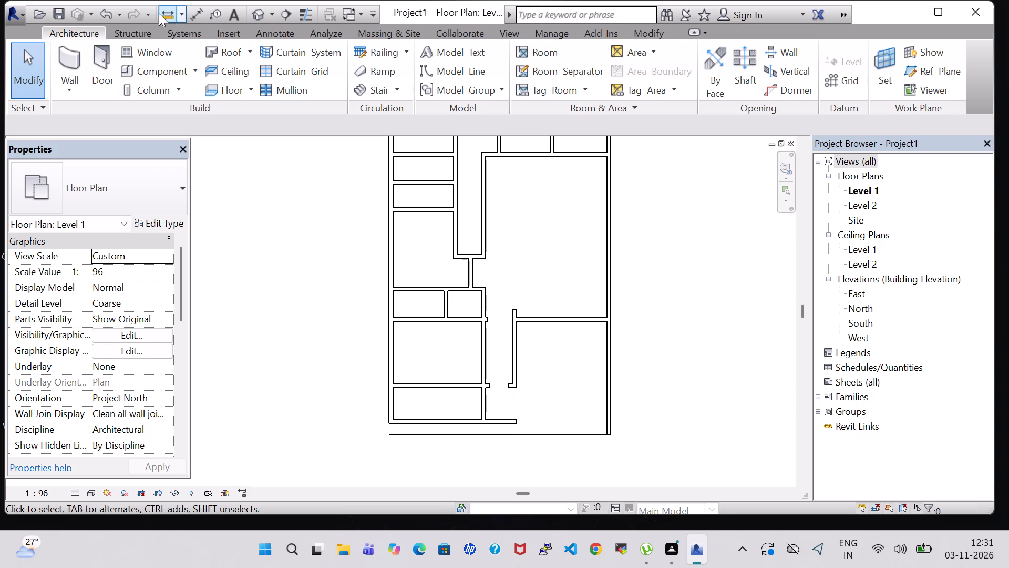
click(74, 57)
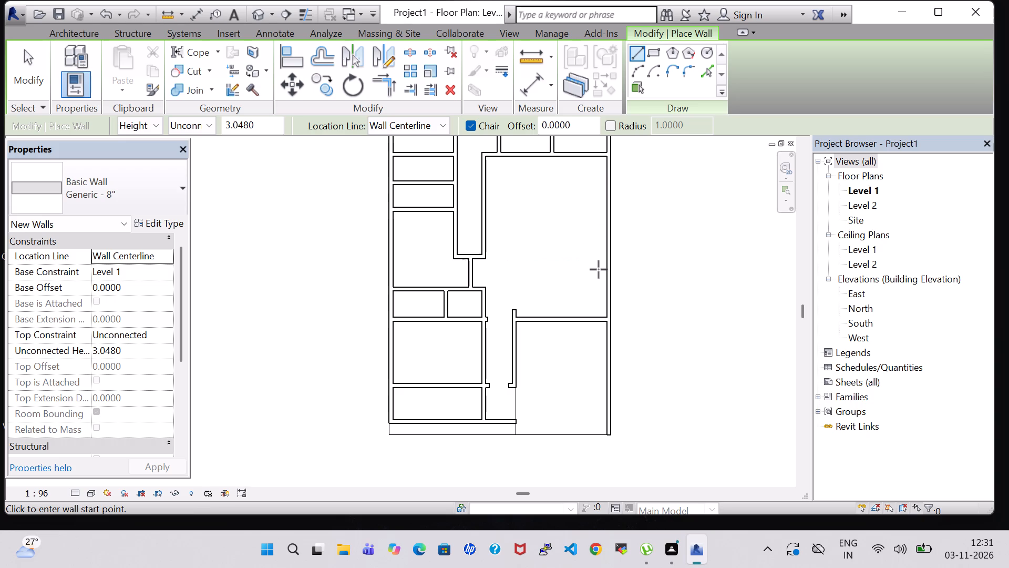
click(592, 320)
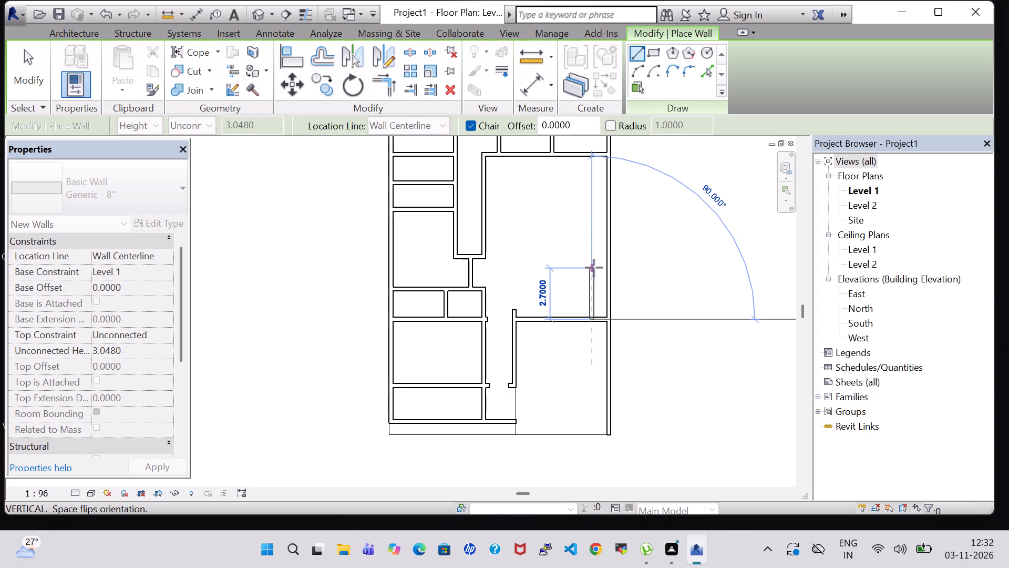
click(594, 268)
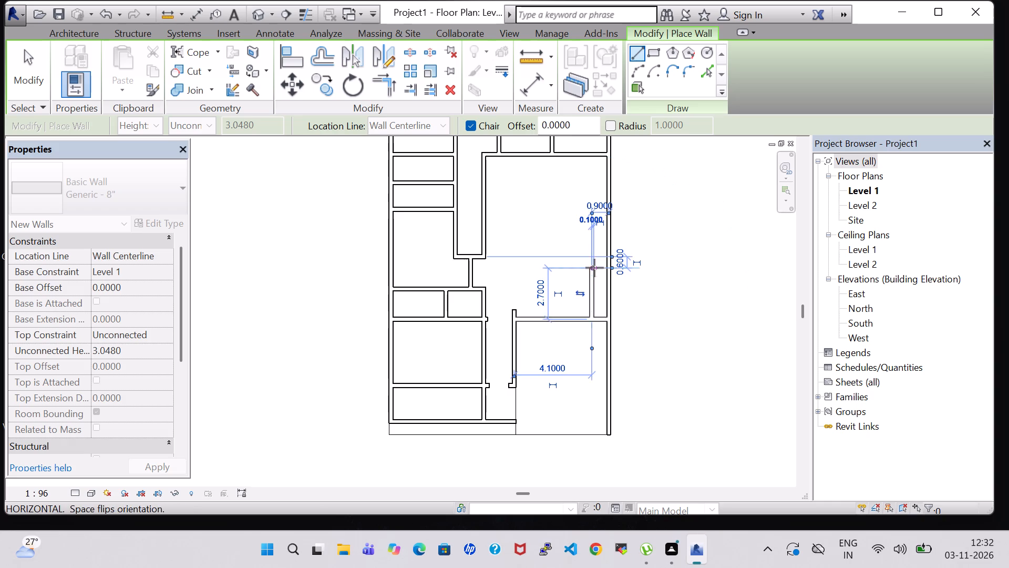
click(606, 267)
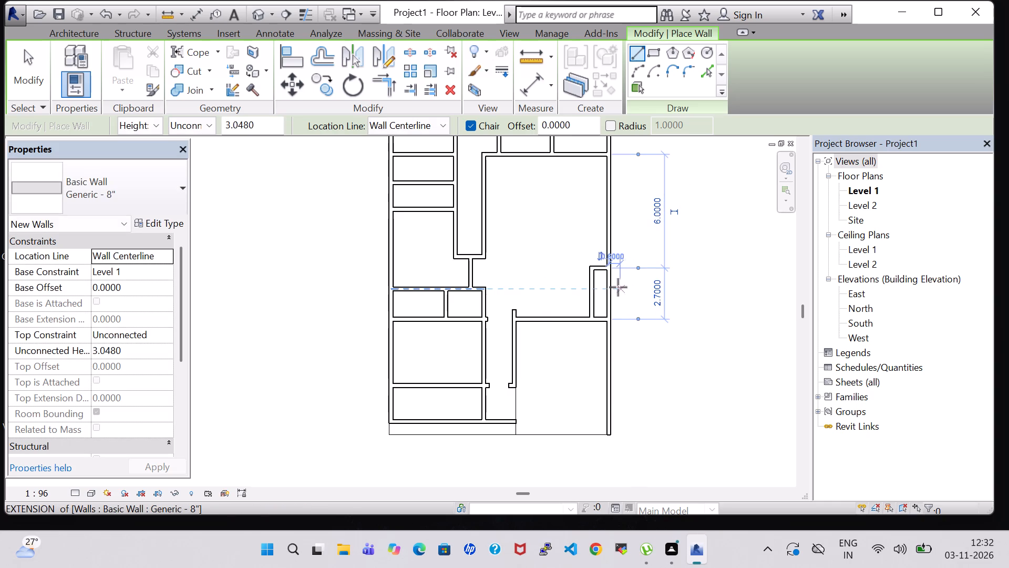
key(Escape)
key(Escape)
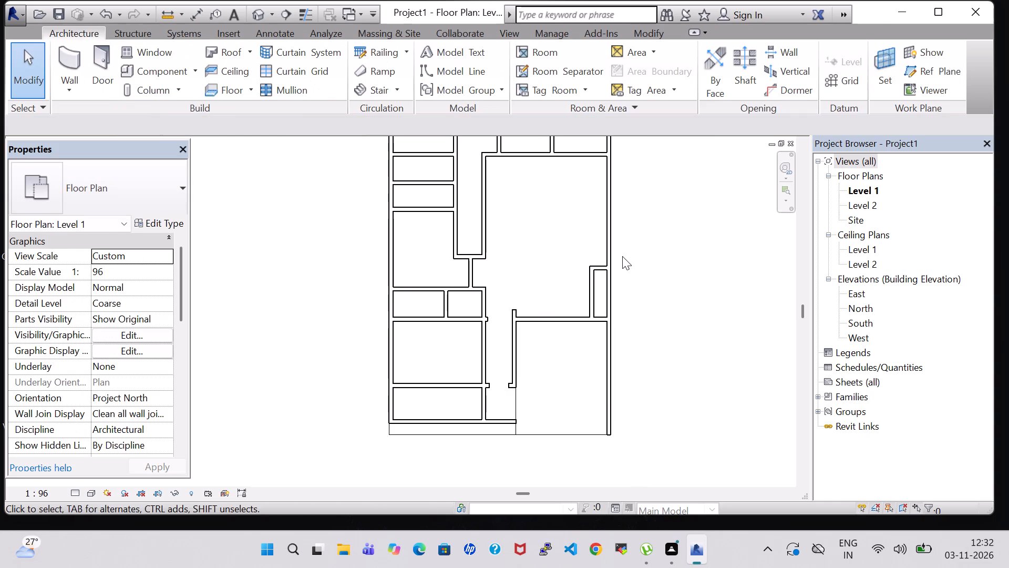
Split the outer east wall at the recess's north and south inner edges, and delete the segment between the splits.
scroll(622, 256, up, 1)
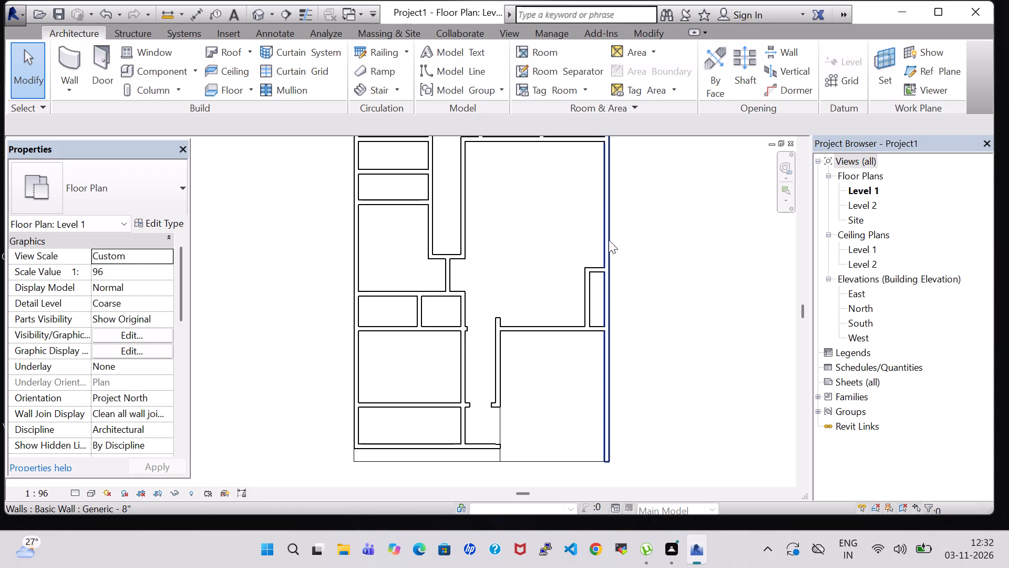
click(633, 30)
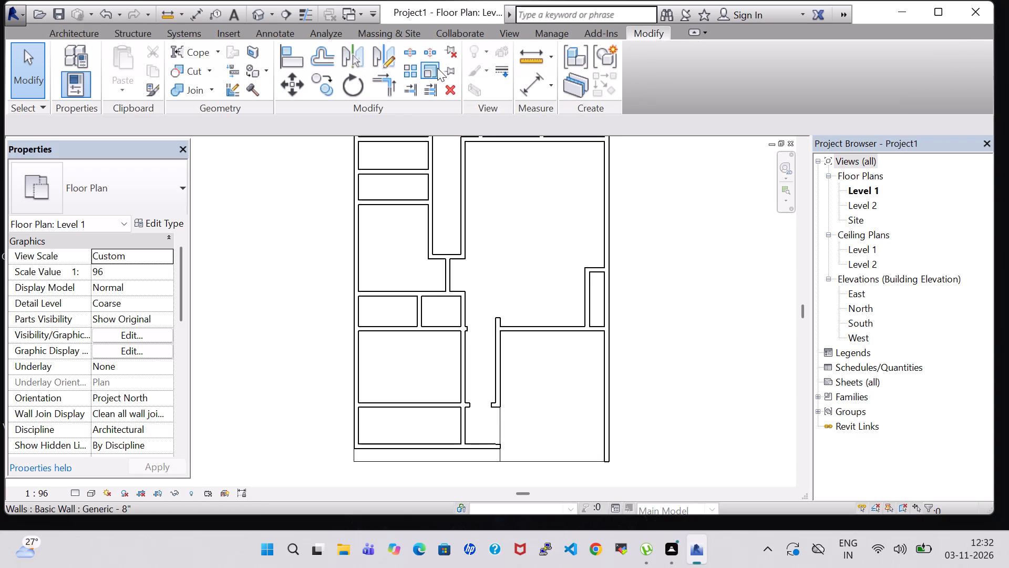
click(412, 49)
scroll(629, 323, up, 5)
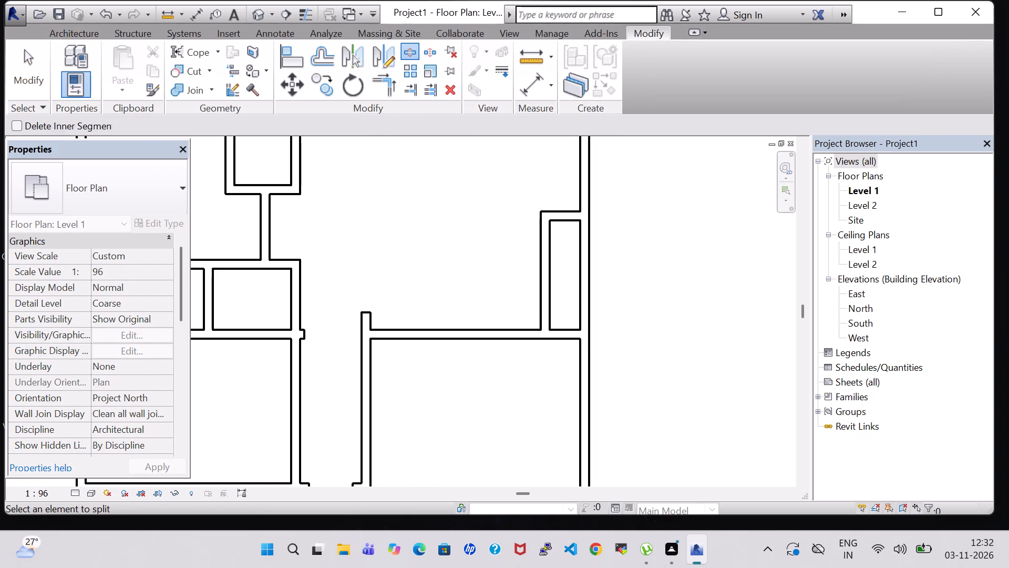
scroll(585, 292, up, 4)
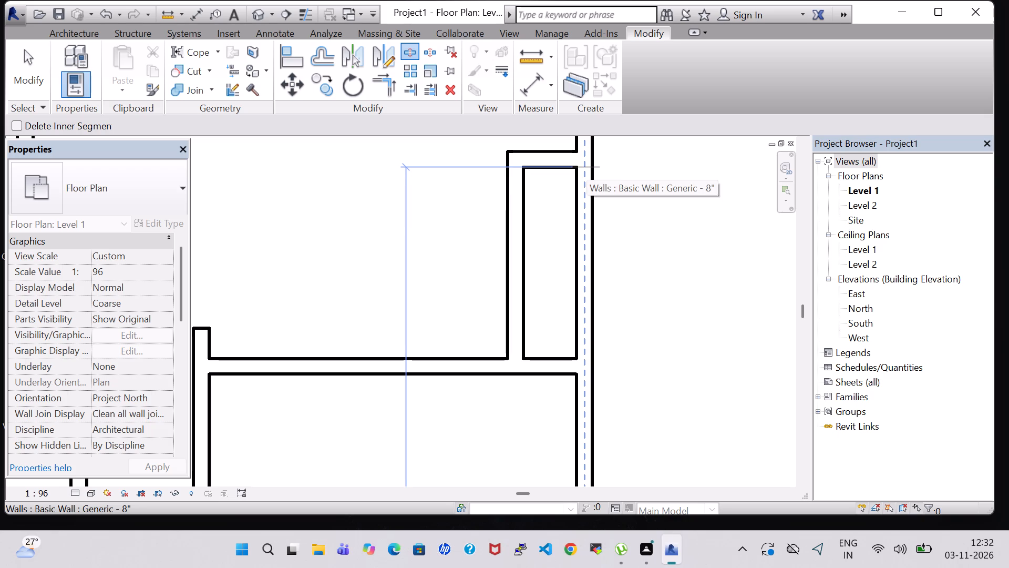
click(588, 167)
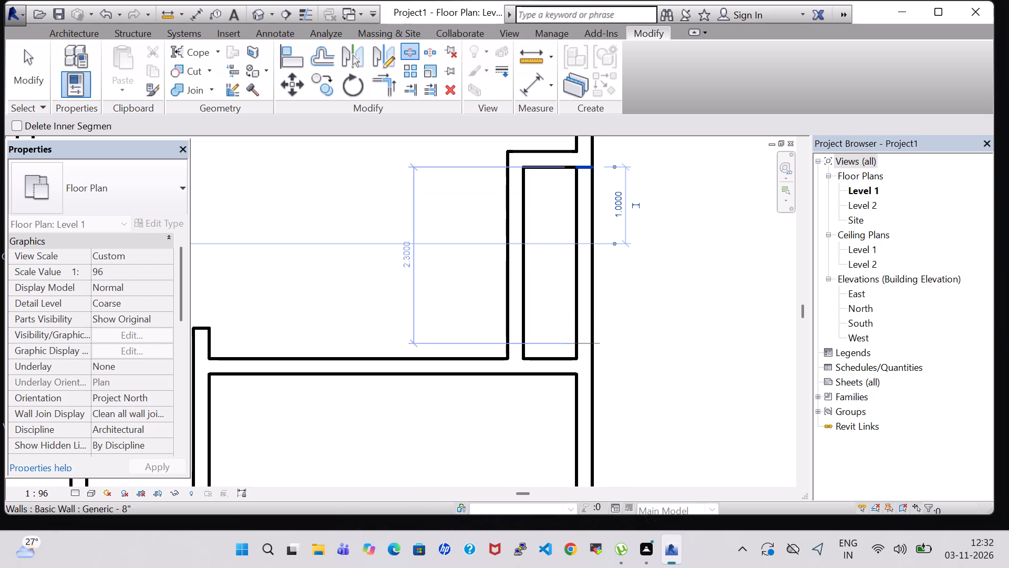
click(589, 358)
key(Escape)
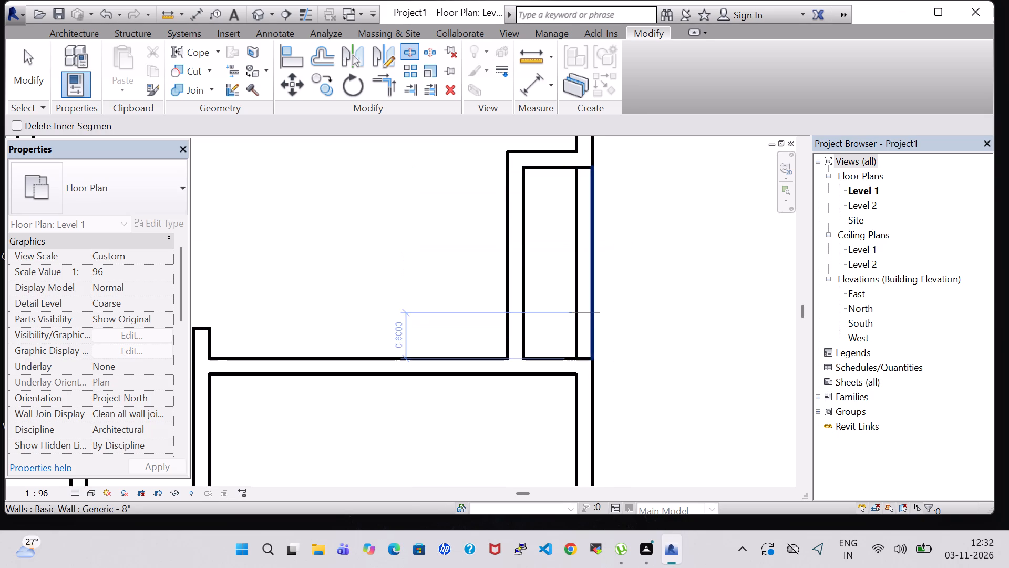
key(Escape)
click(592, 307)
key(Delete)
scroll(592, 307, down, 4)
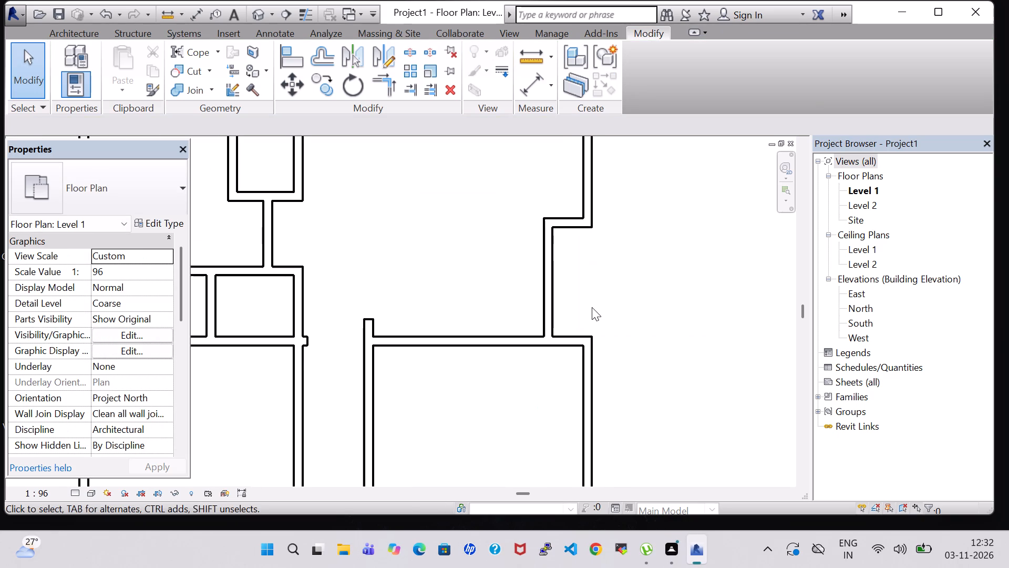
scroll(592, 307, down, 2)
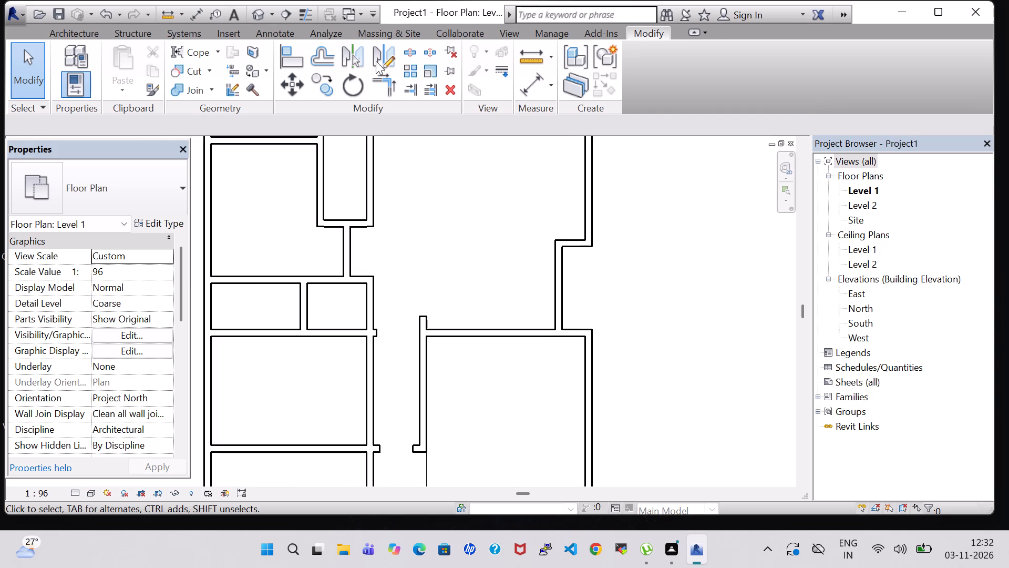
Split the southeast room's east wall 0.9 m from its north wall and 2.5 m from the south end, and delete the segment between.
click(407, 51)
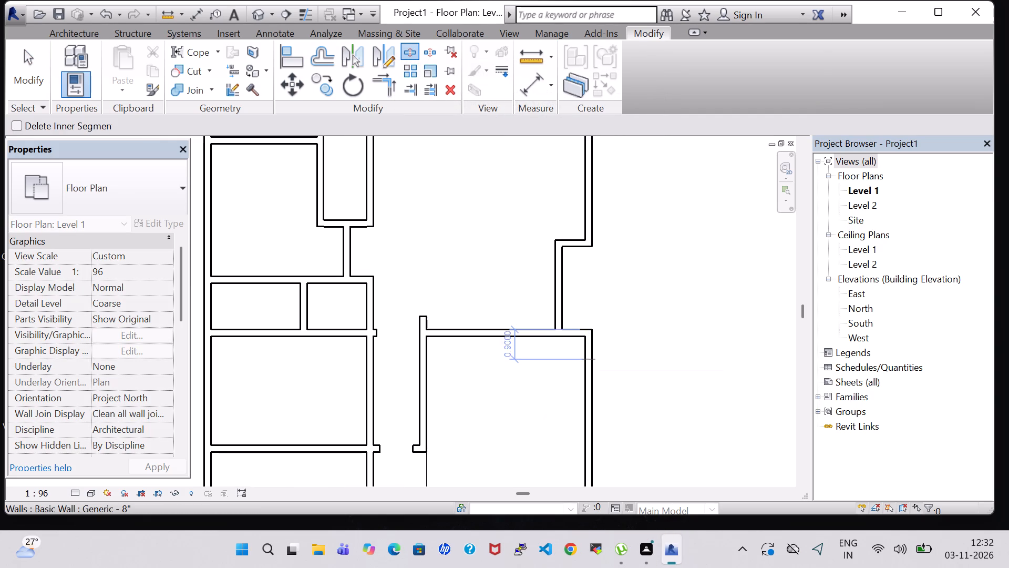
click(590, 361)
scroll(686, 387, down, 4)
middle_drag(686, 387, 677, 344)
key(Escape)
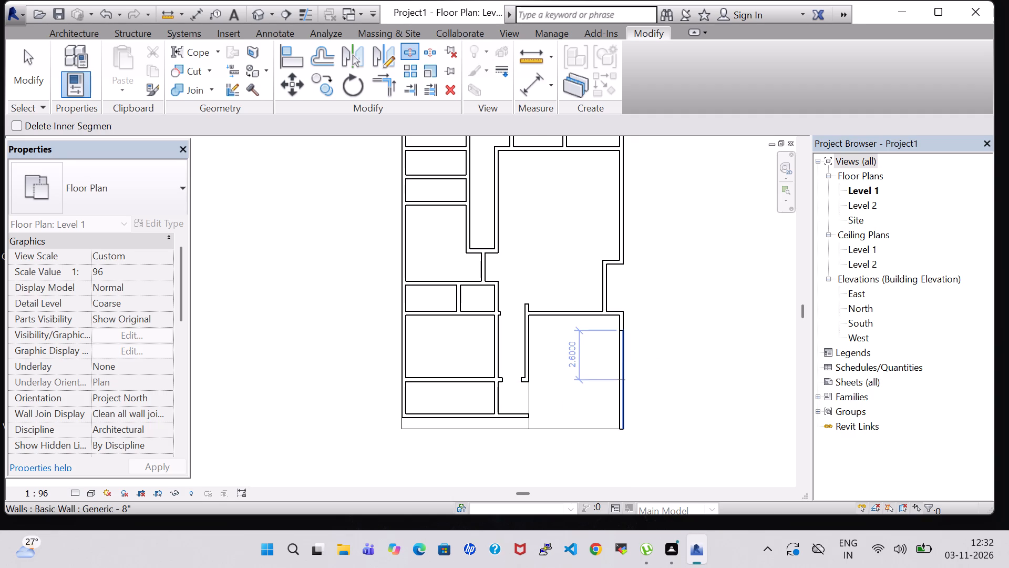
scroll(625, 382, up, 5)
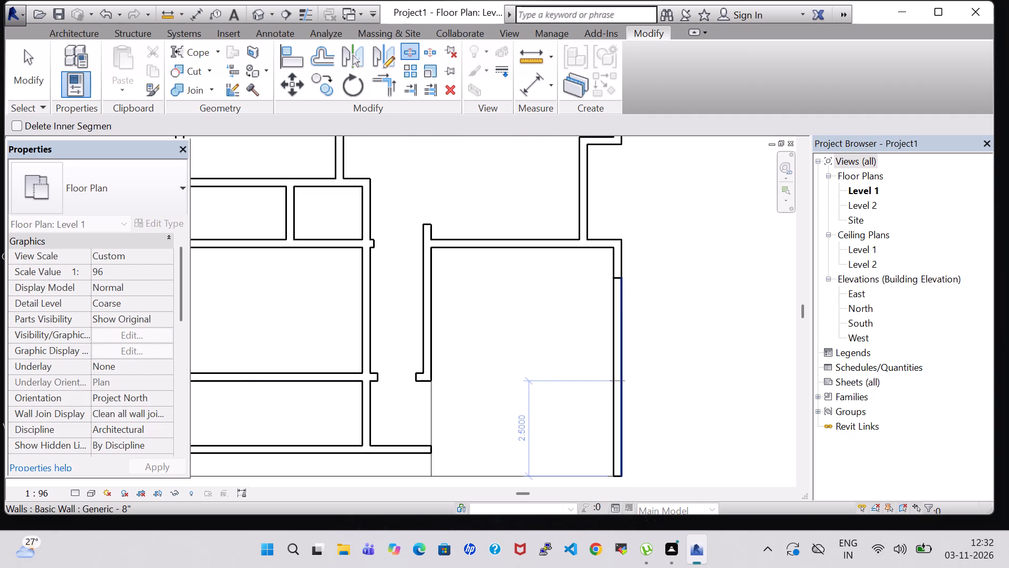
click(619, 382)
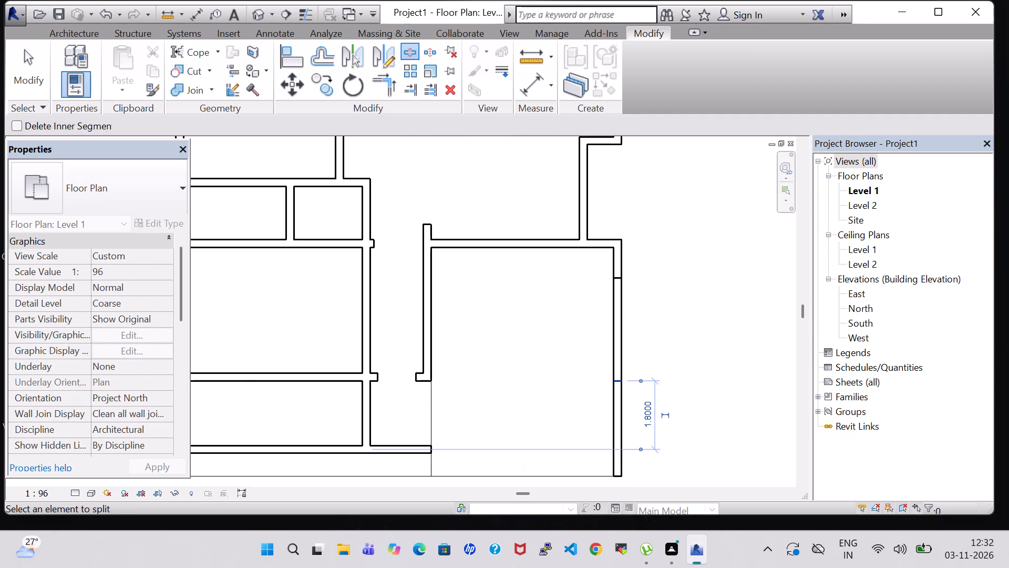
key(Escape)
key(Escape)
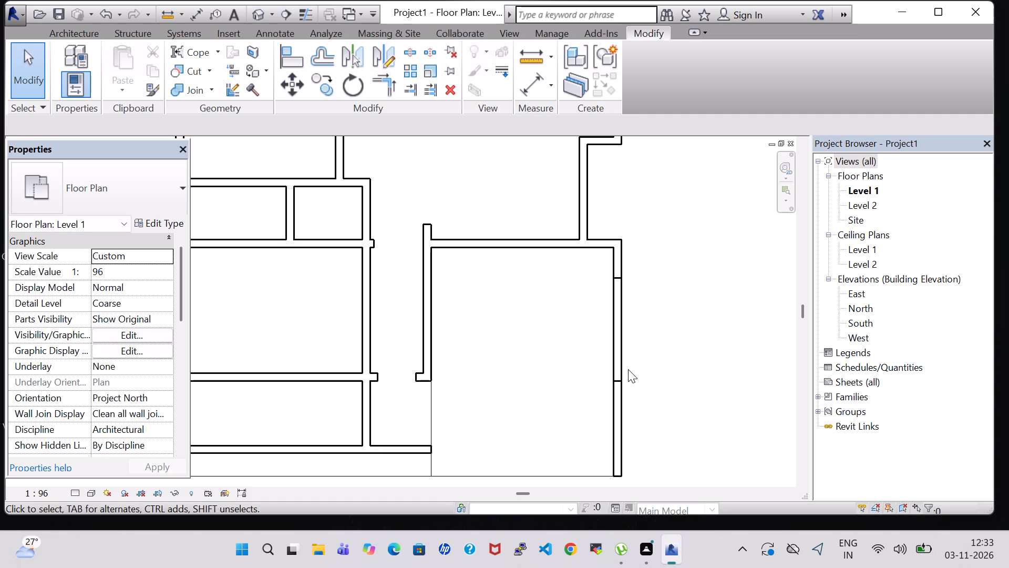
click(622, 357)
key(Delete)
scroll(625, 356, down, 2)
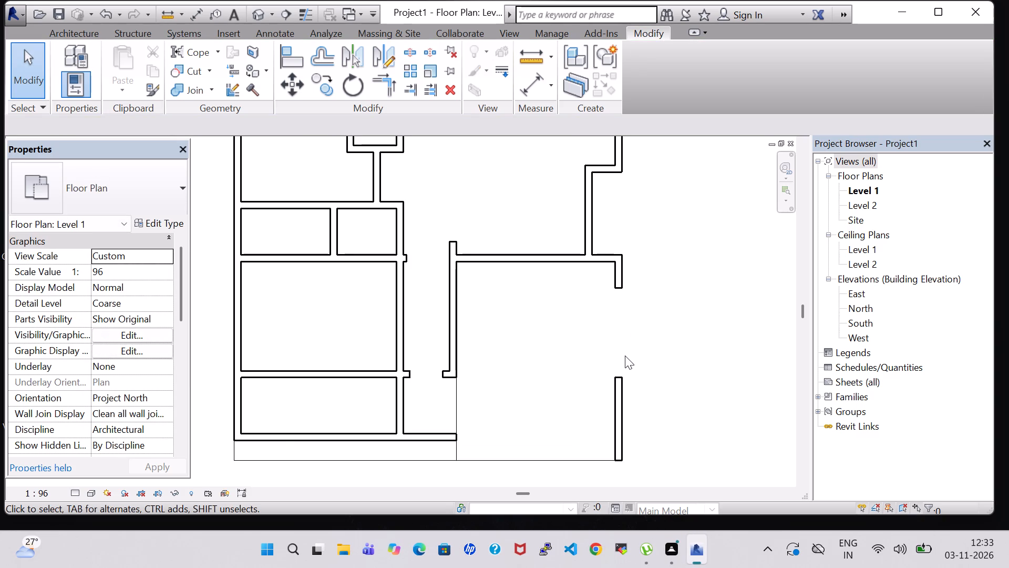
Inspect the walls in the 3D view with the Realistic visual style, and return to the Level 1 floor plan.
click(263, 12)
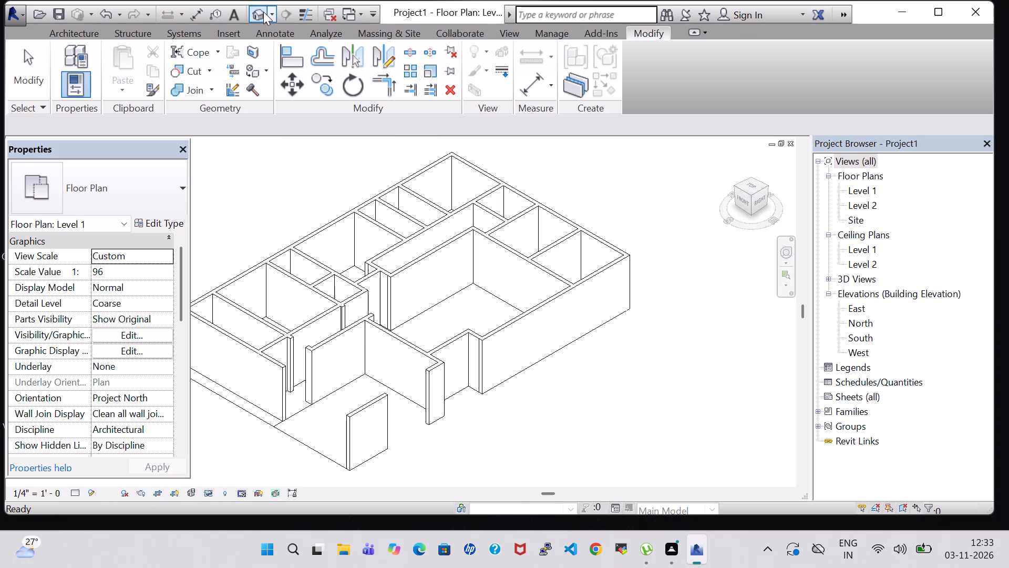
click(96, 494)
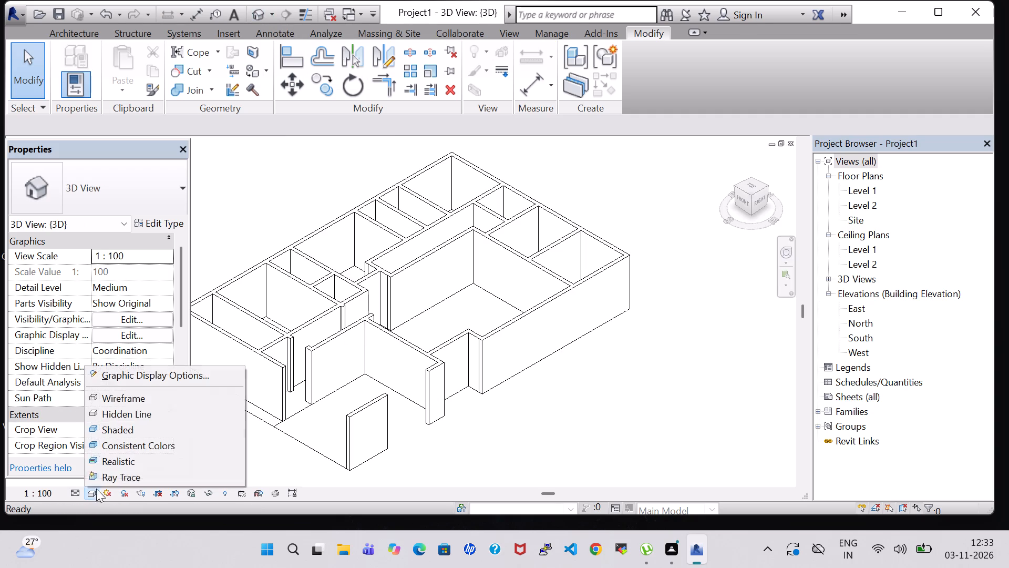
click(114, 460)
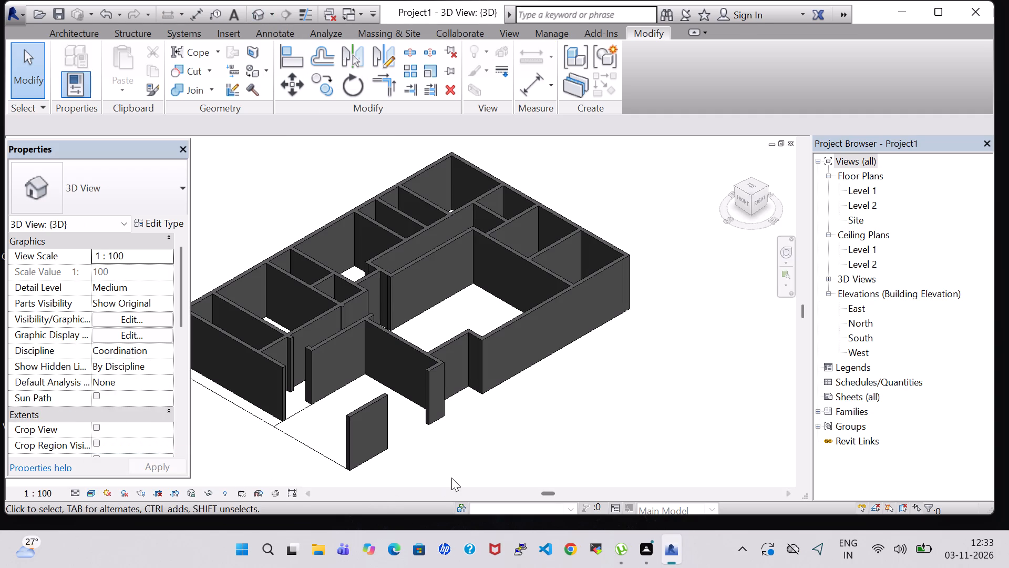
middle_drag(503, 405, 590, 380)
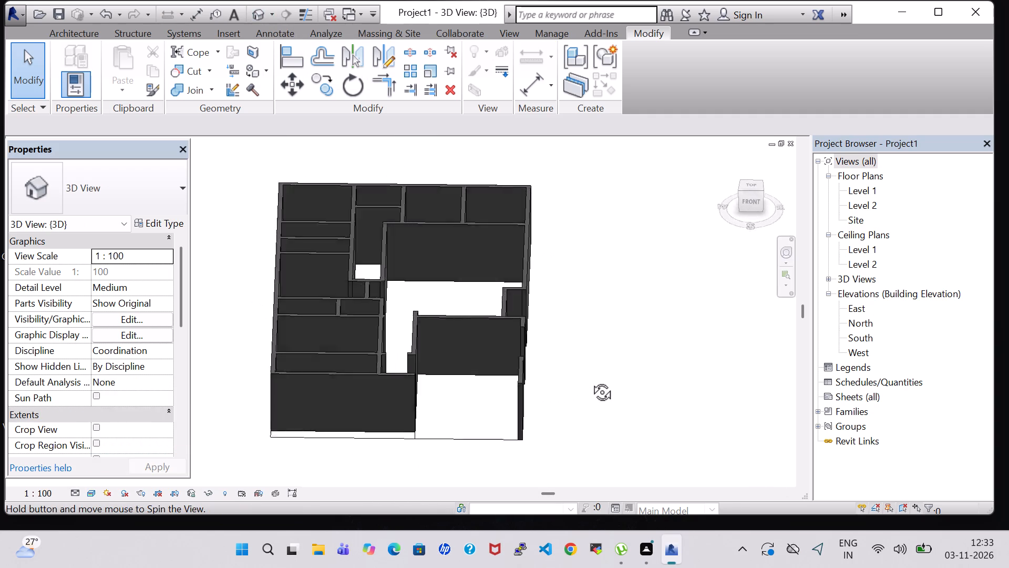
middle_drag(590, 380, 596, 359)
double_click(868, 187)
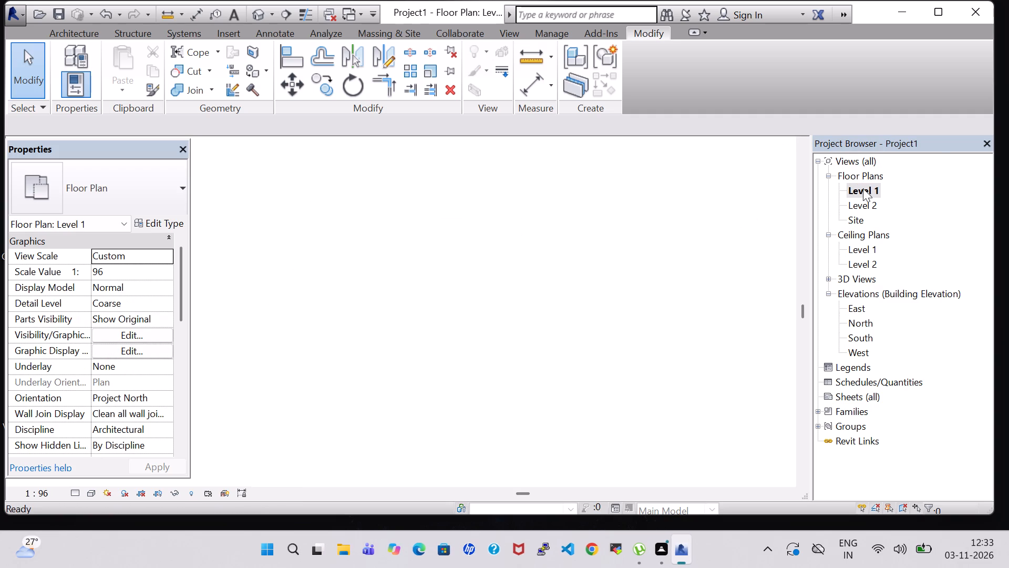
Split the southwest rooms' shared east wall at the south face of their dividing partition, and delete the southern segment.
scroll(629, 248, down, 4)
middle_drag(648, 199, 643, 212)
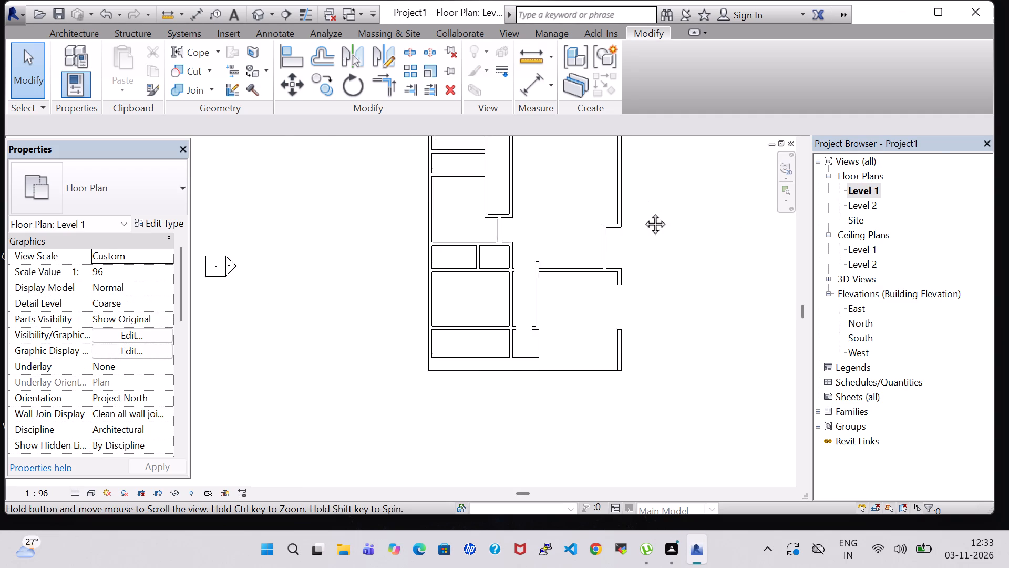
middle_drag(643, 212, 603, 302)
scroll(615, 299, up, 1)
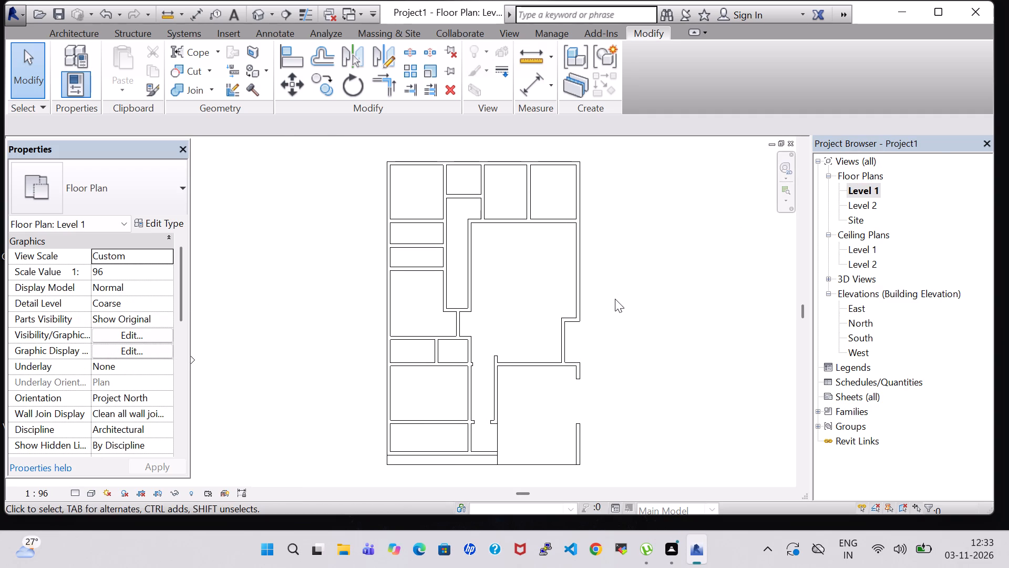
scroll(617, 299, down, 1)
middle_drag(617, 299, 617, 293)
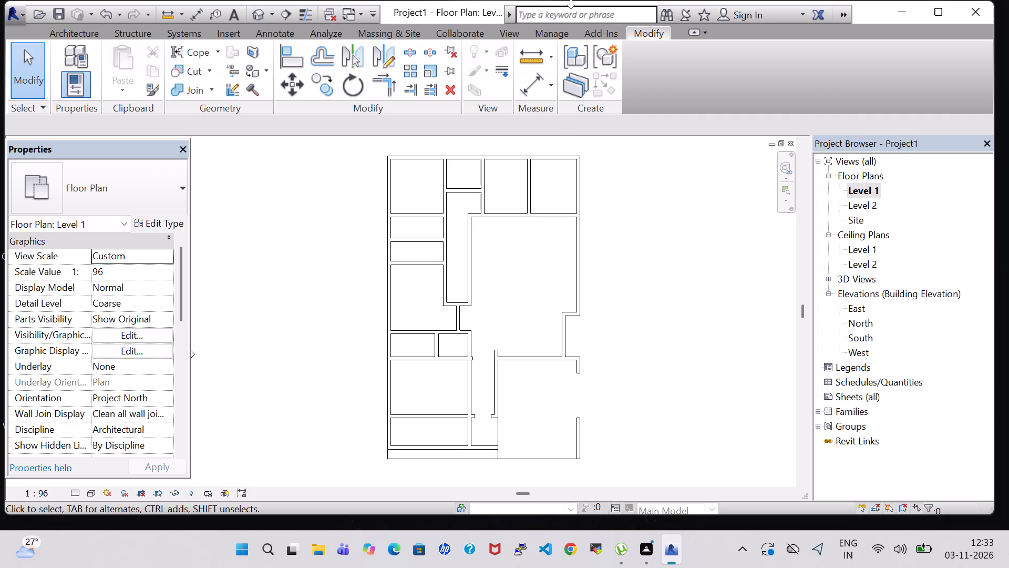
click(410, 55)
scroll(472, 384, up, 5)
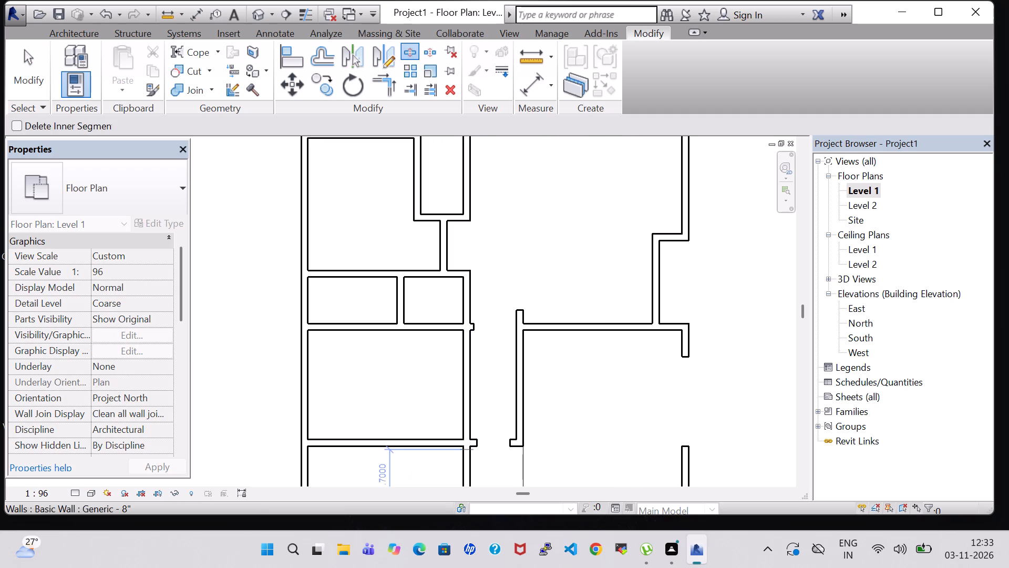
scroll(470, 450, up, 1)
middle_drag(470, 450, 490, 349)
scroll(493, 337, up, 3)
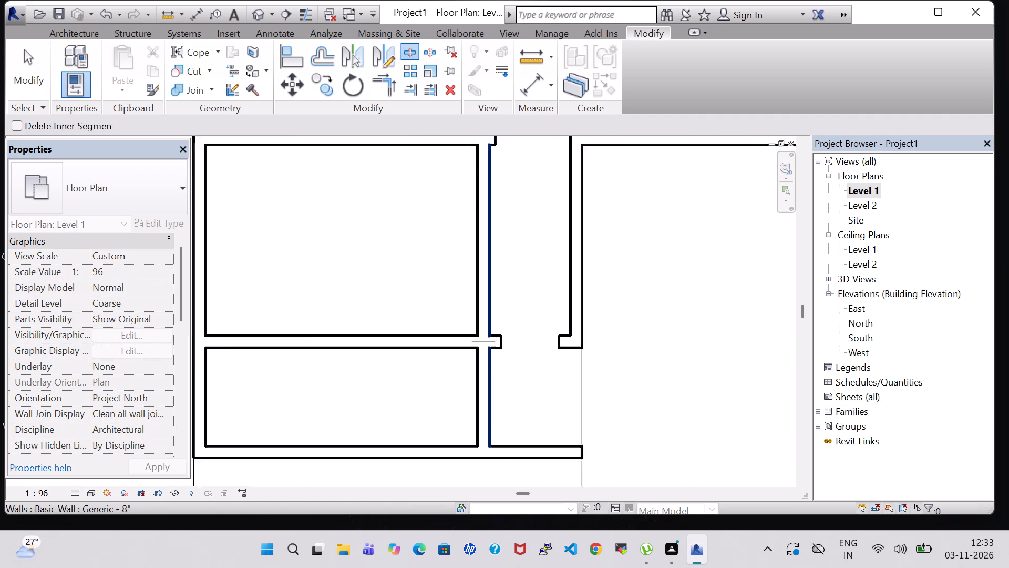
scroll(493, 337, up, 2)
click(480, 354)
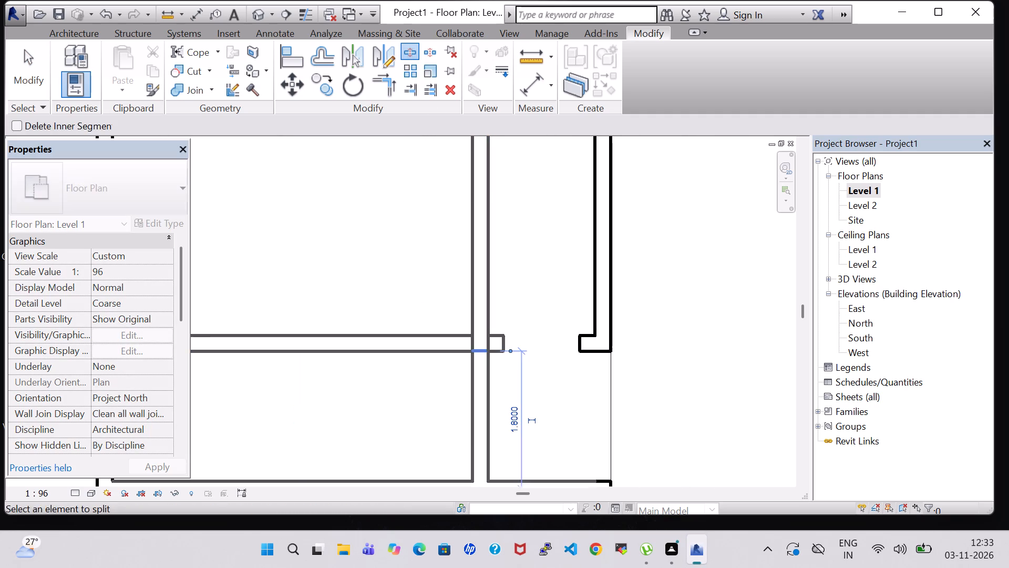
key(Escape)
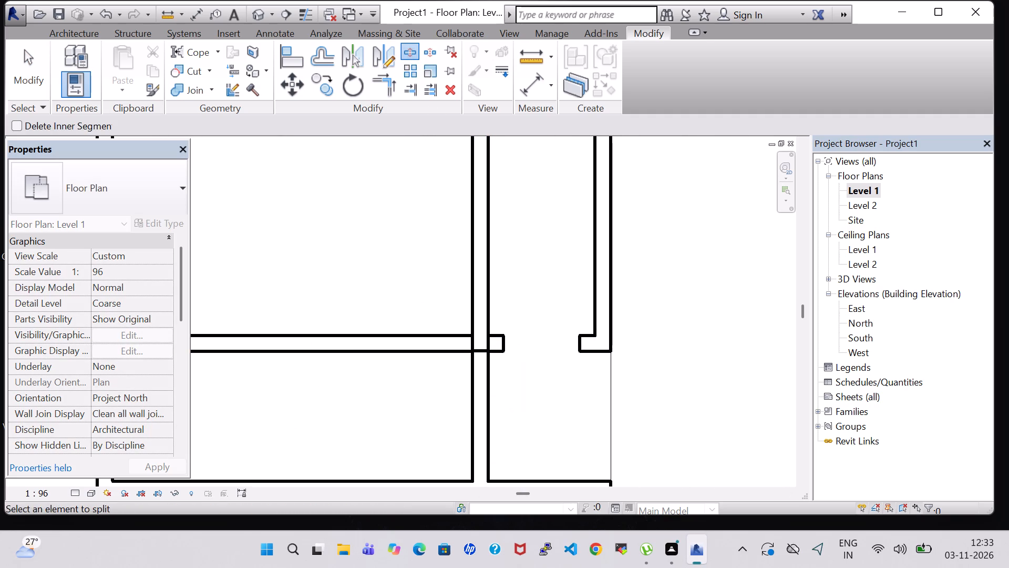
key(Escape)
click(482, 424)
key(Delete)
Split the wall between the narrow corridor and large central room 2.4 m from its south end and 1.4 m from its north end; delete the middle.
scroll(482, 424, down, 3)
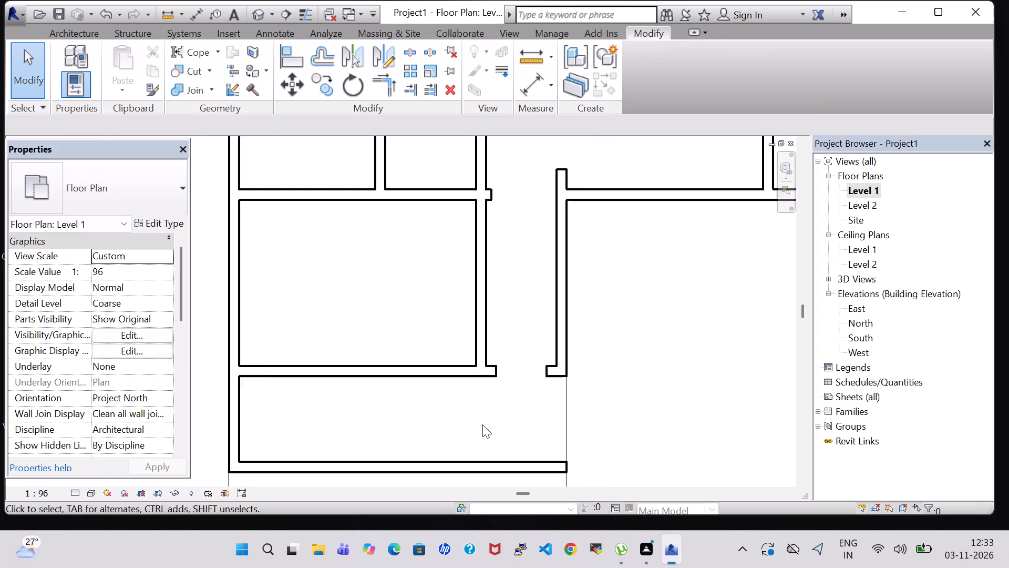
scroll(482, 424, down, 2)
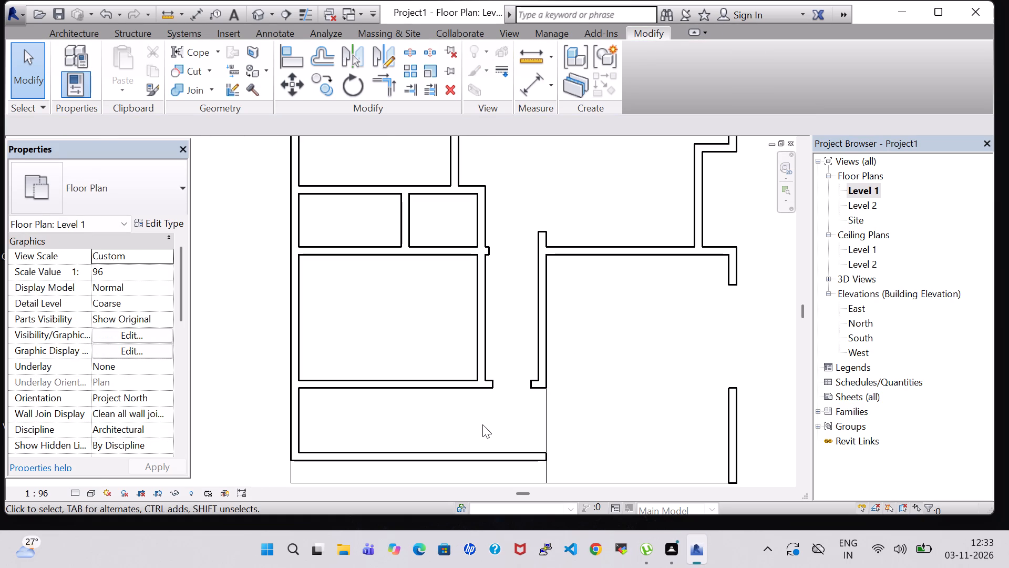
scroll(473, 184, up, 4)
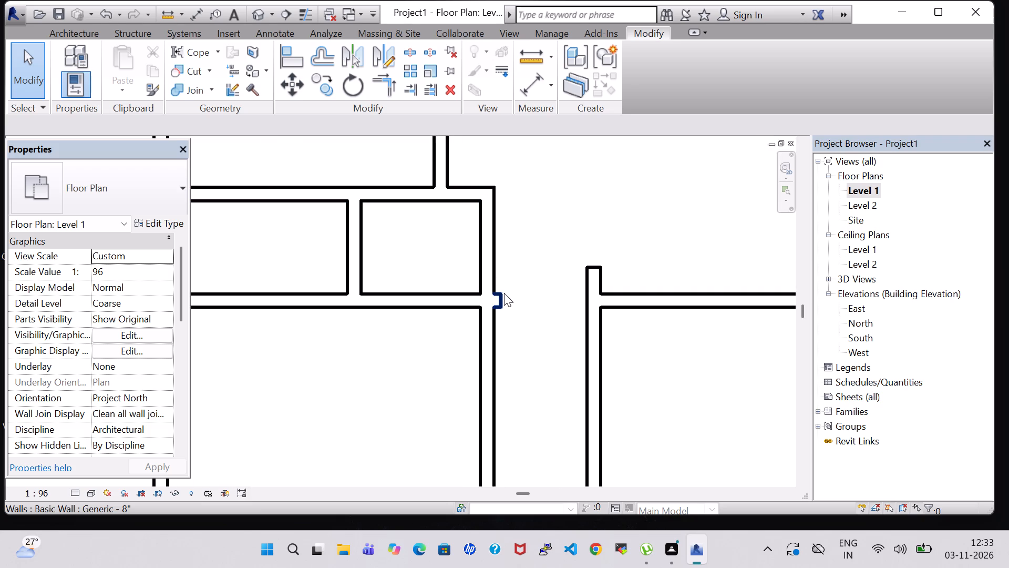
scroll(504, 293, down, 2)
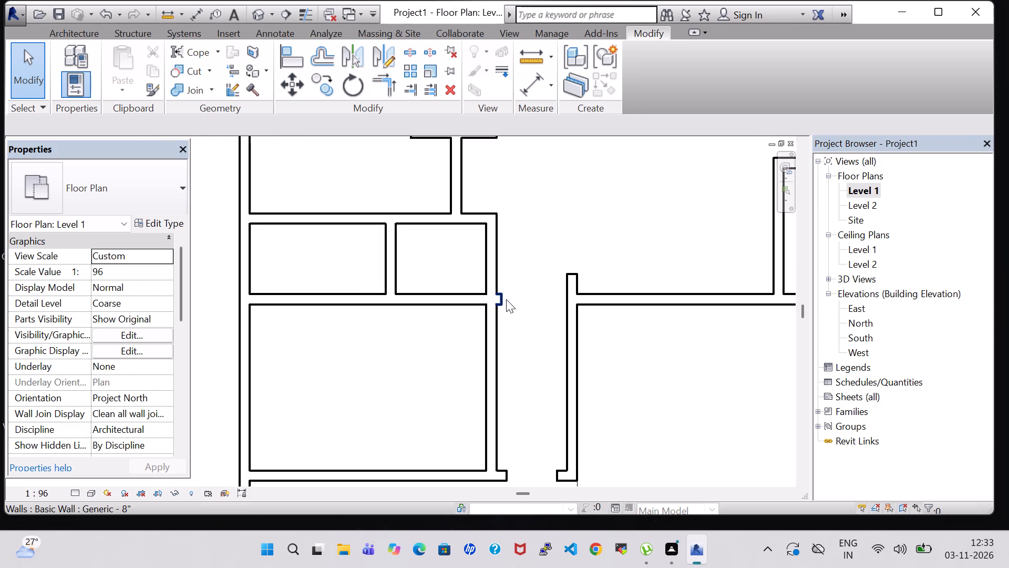
scroll(624, 336, down, 1)
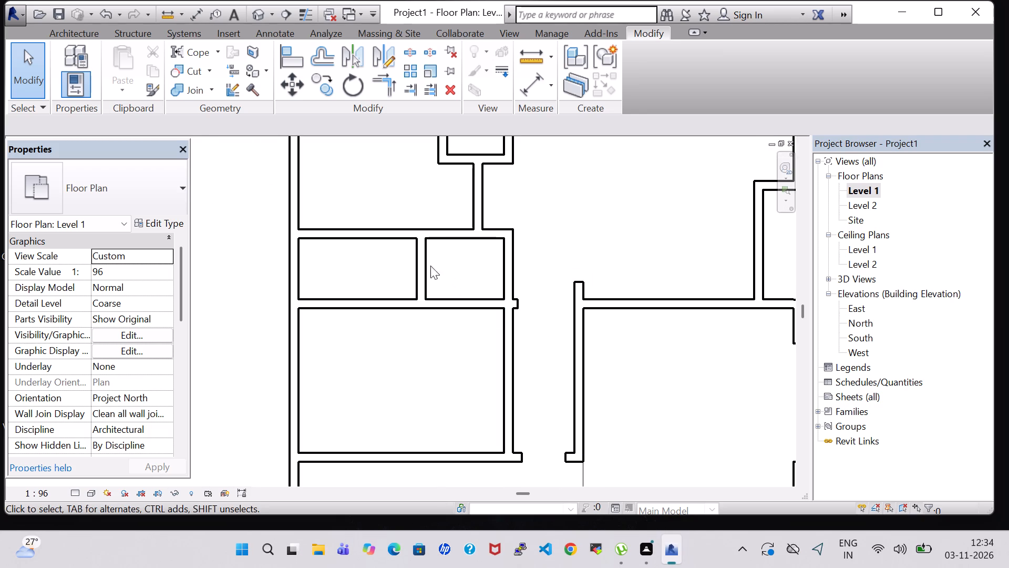
middle_drag(451, 264, 438, 387)
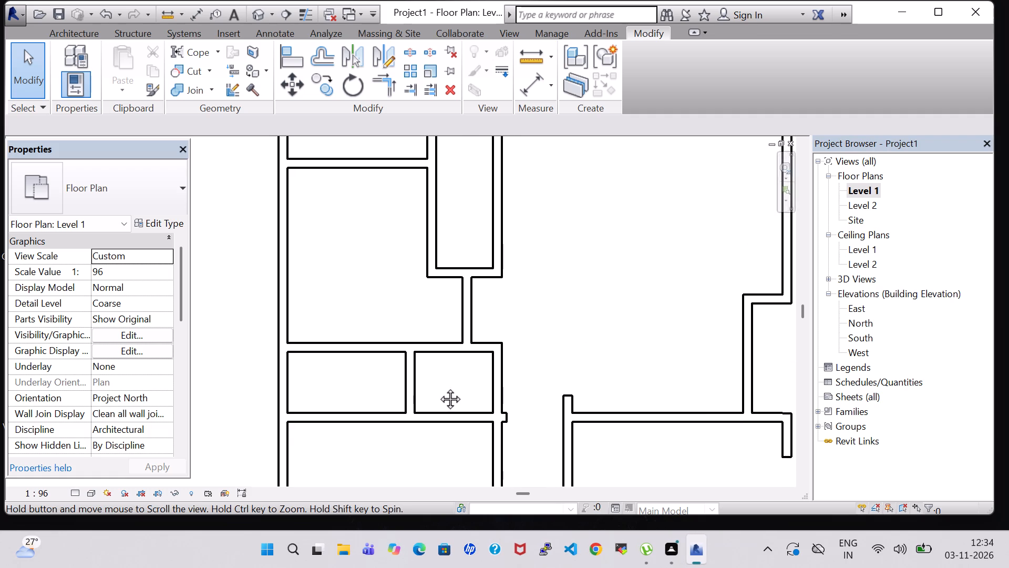
middle_drag(438, 387, 437, 391)
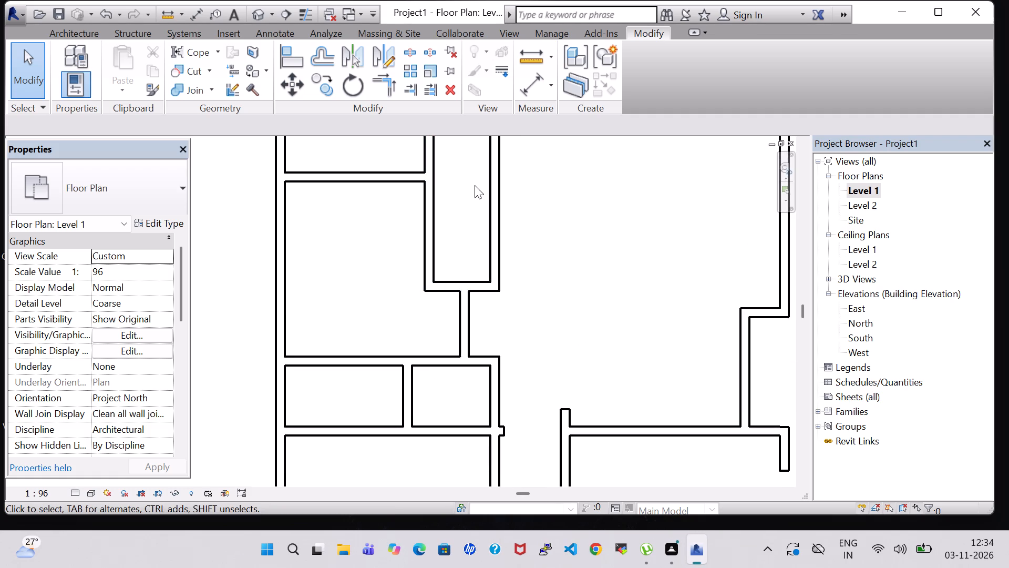
middle_drag(461, 197, 448, 325)
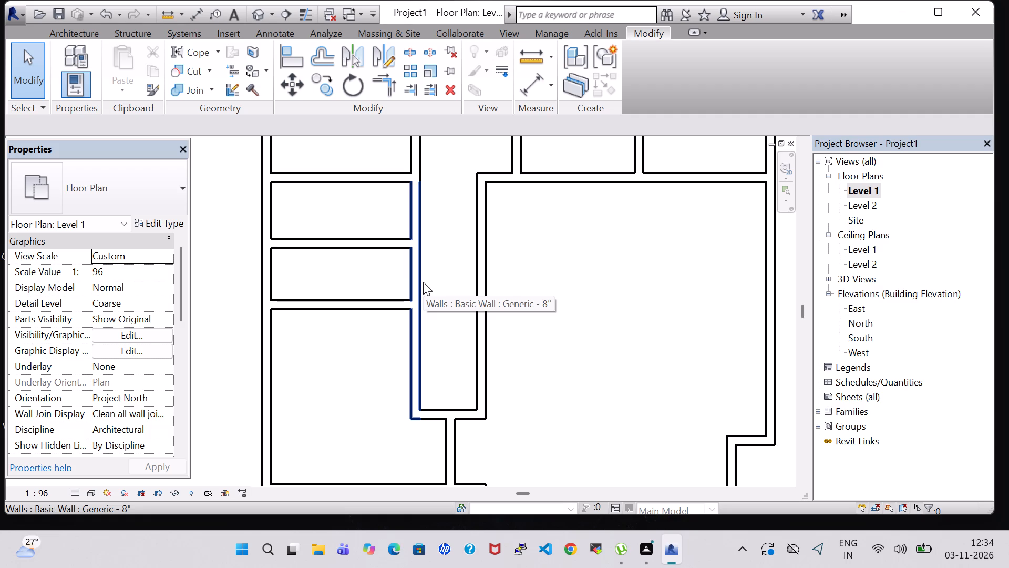
click(411, 50)
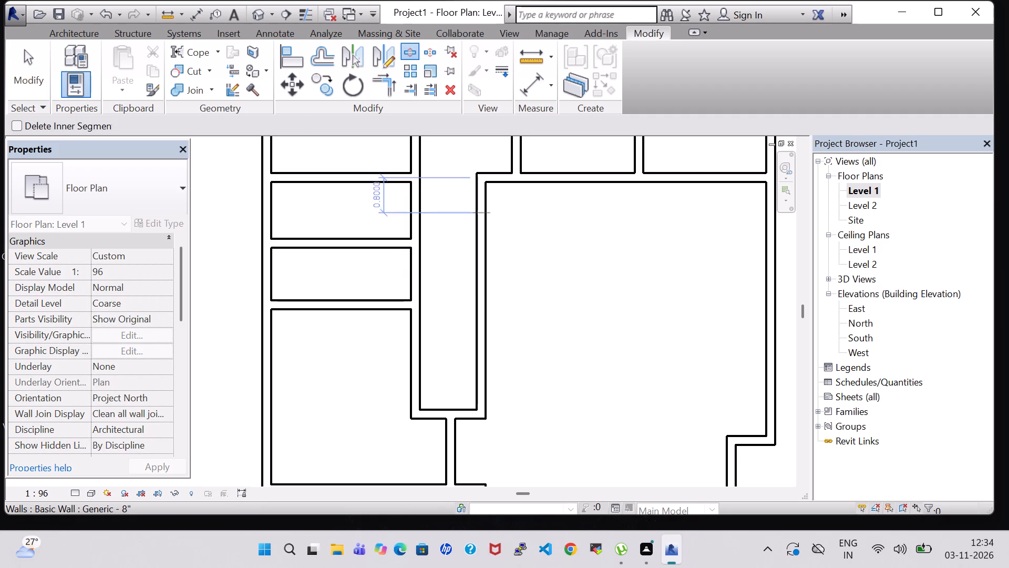
click(484, 310)
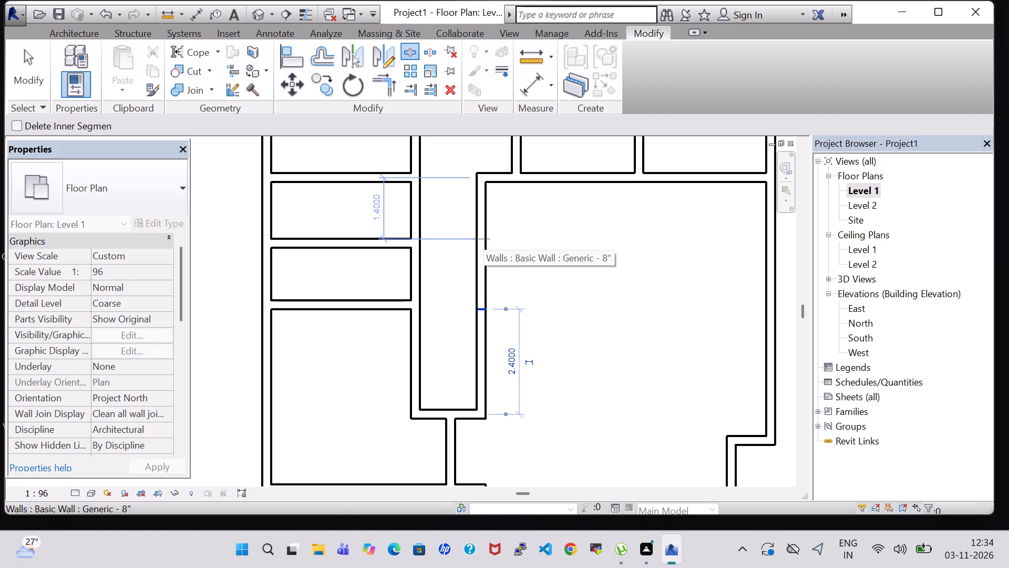
click(483, 240)
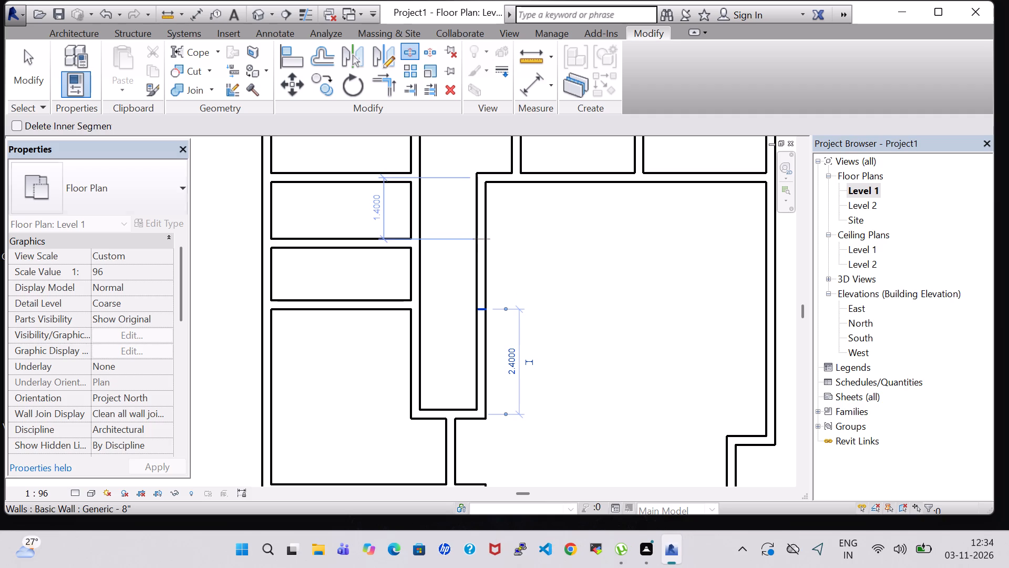
key(Escape)
key(Escape)
click(479, 280)
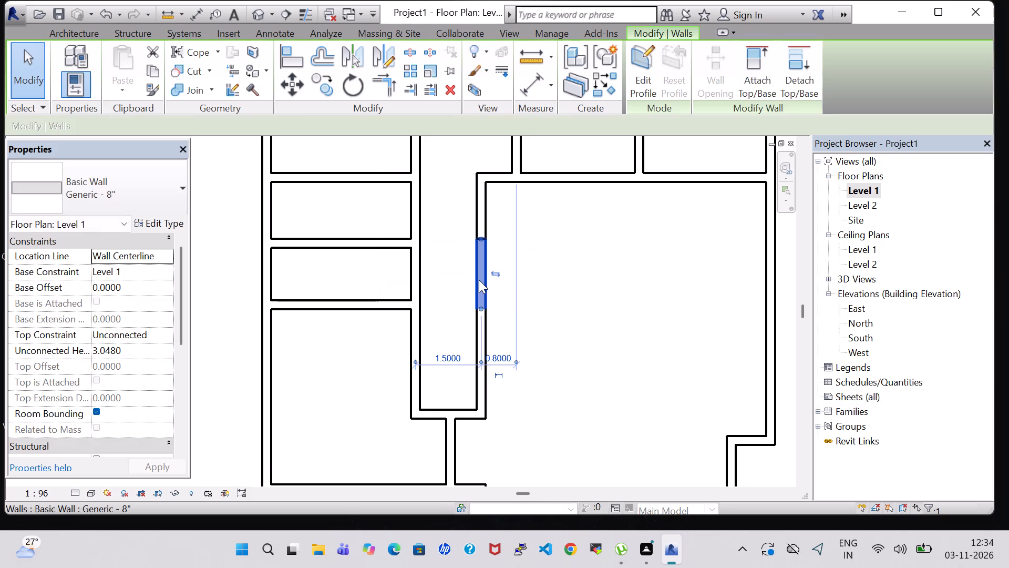
key(Delete)
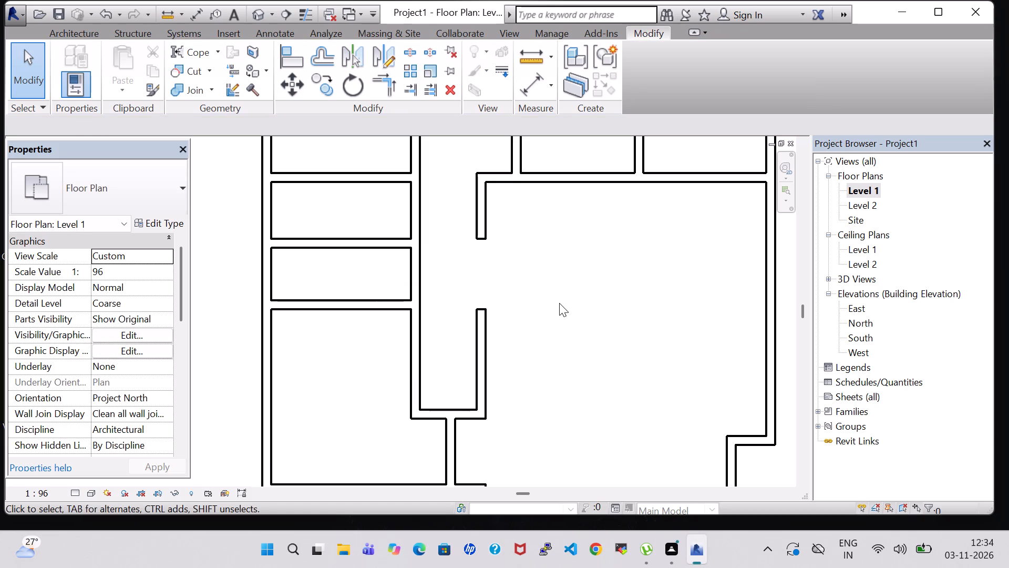
Split the corridor wall 0.3 m south of the new opening and delete the short piece to widen the opening.
scroll(567, 297, down, 3)
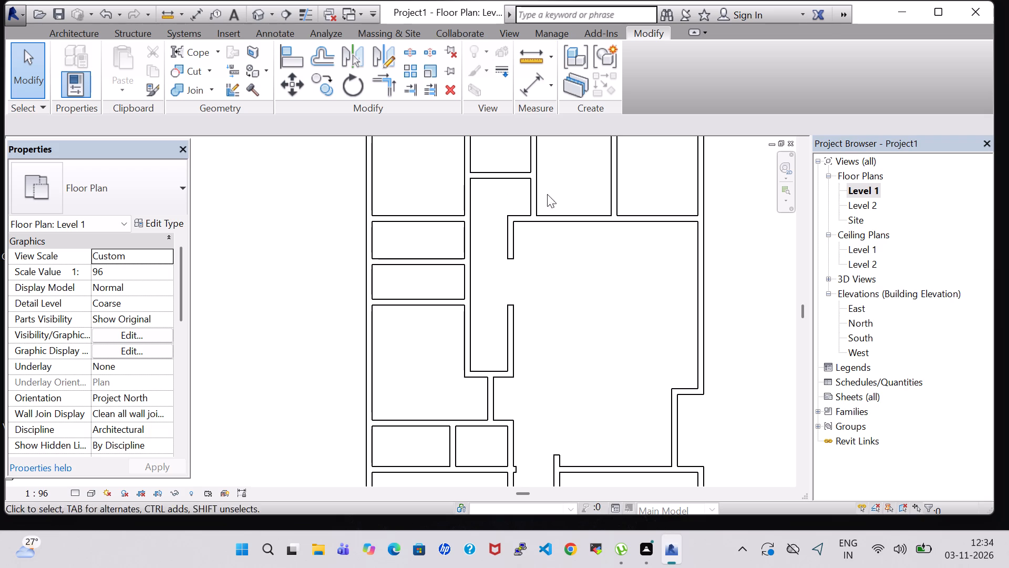
click(408, 47)
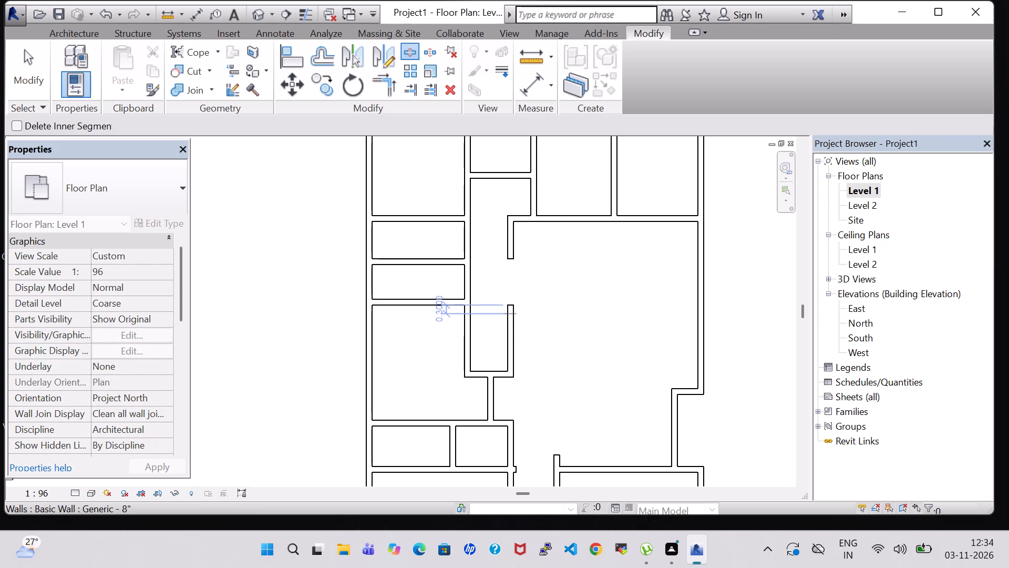
click(511, 312)
key(Delete)
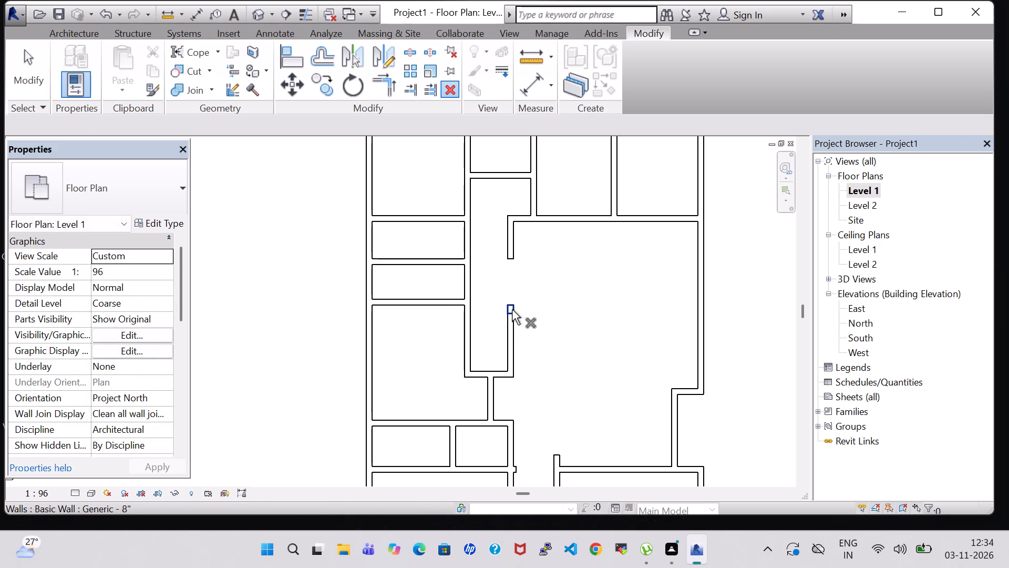
click(512, 310)
key(Delete)
scroll(511, 310, down, 1)
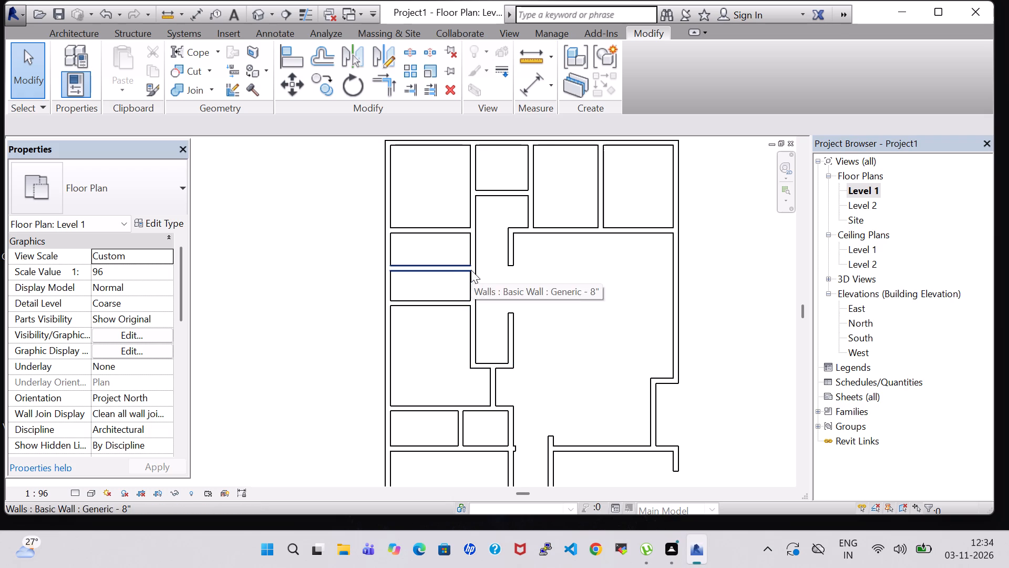
Split the north exterior wall at the east face of the partition along the northeast room's west side.
middle_drag(544, 269, 530, 282)
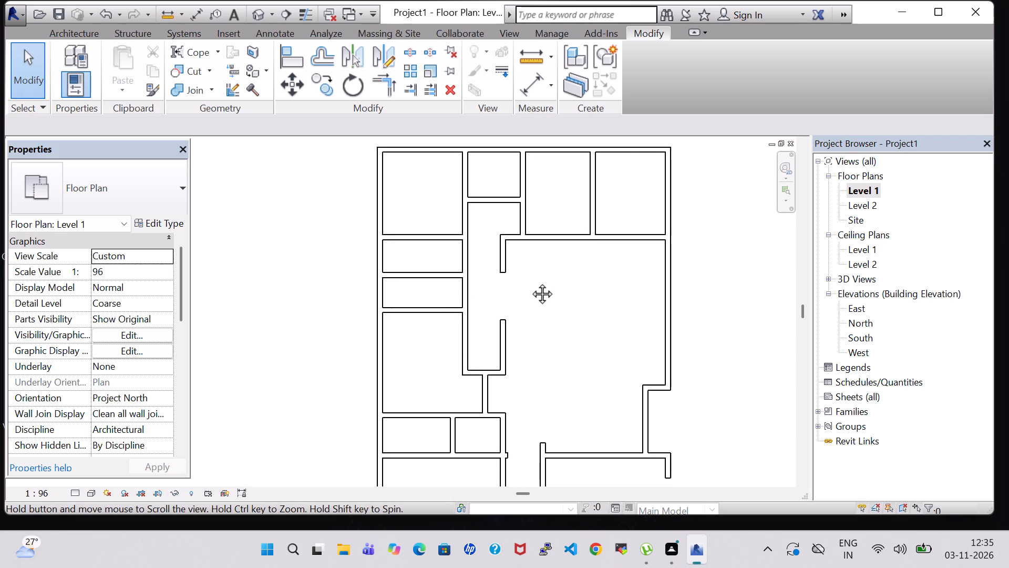
middle_drag(530, 282, 514, 300)
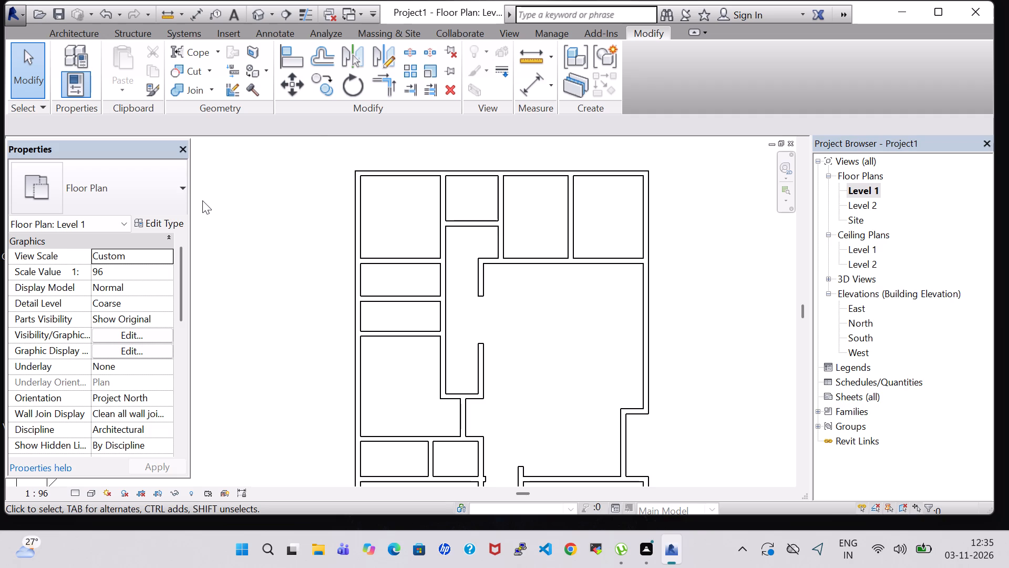
click(415, 49)
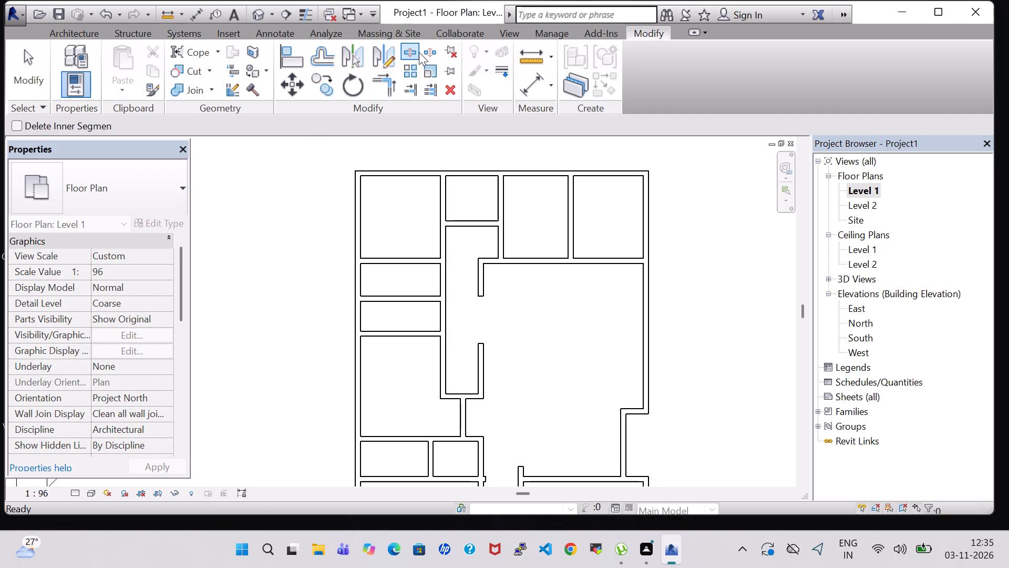
scroll(620, 156, up, 4)
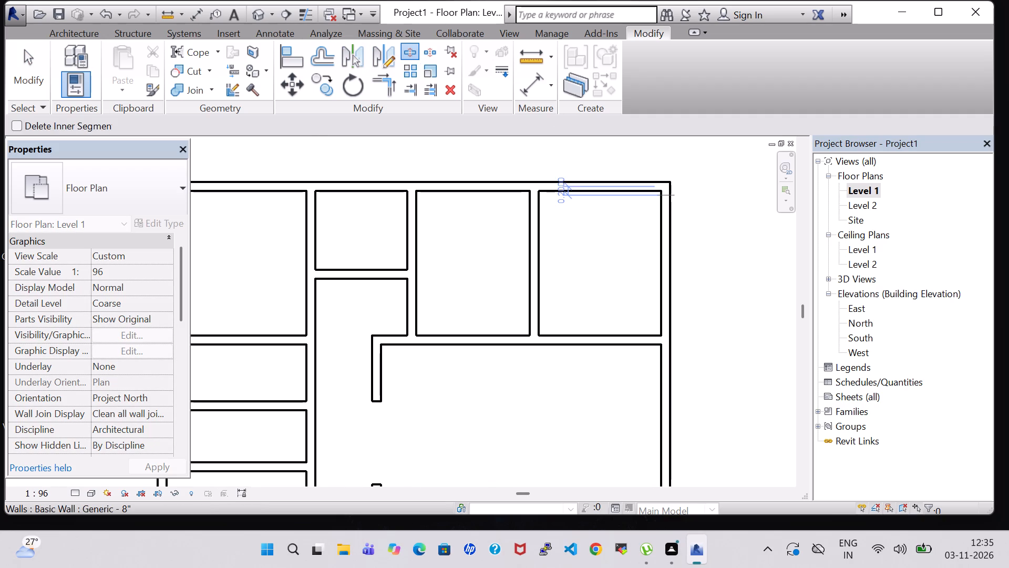
scroll(553, 194, up, 4)
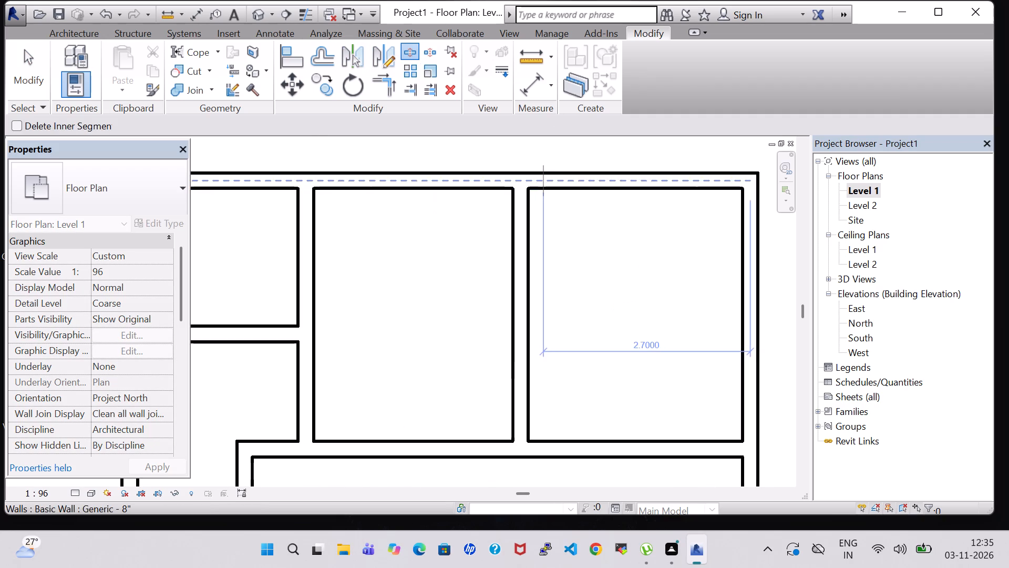
click(529, 178)
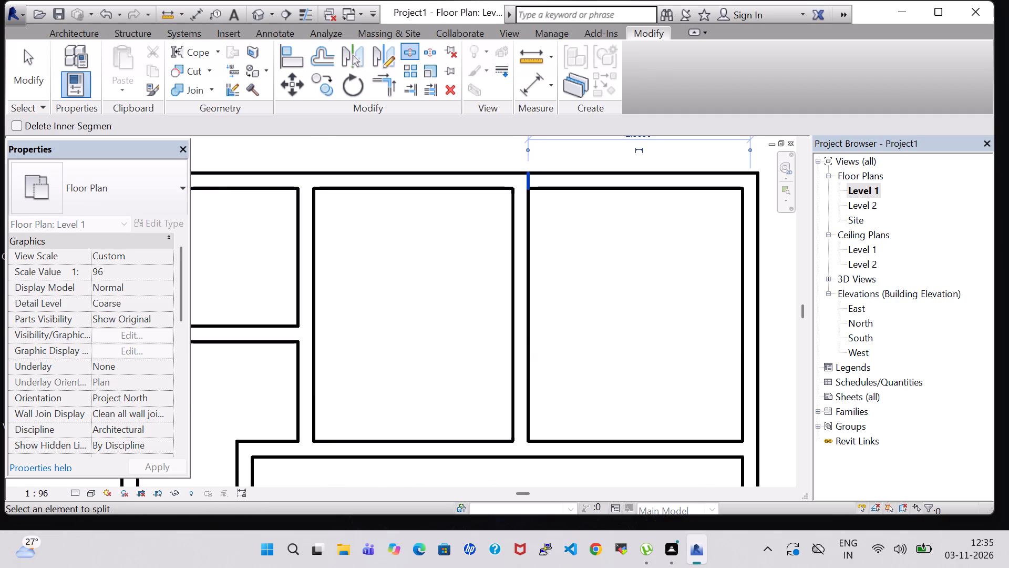
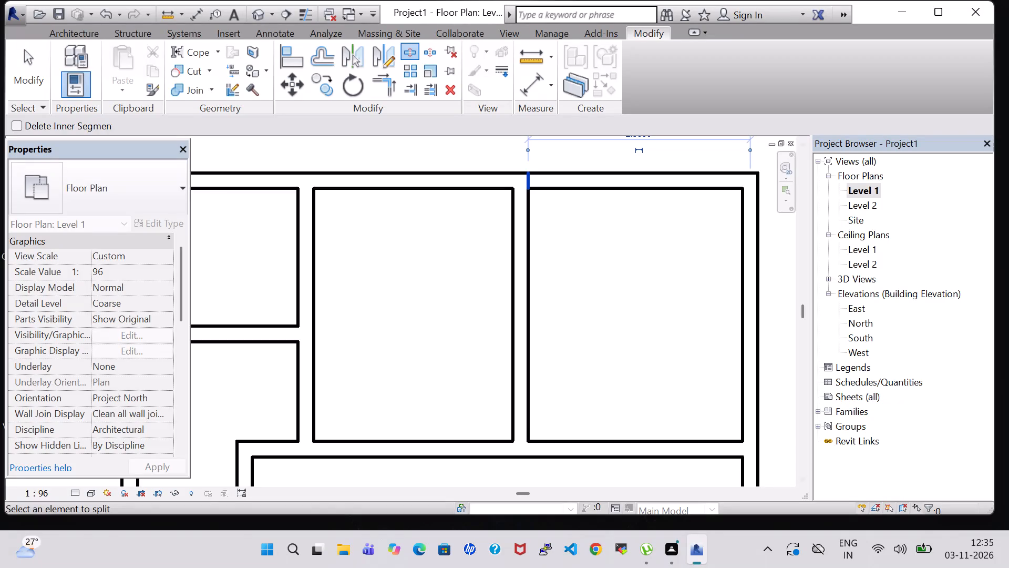
Split the east exterior wall at the north face of the partition along the northeast room's south side.
click(751, 438)
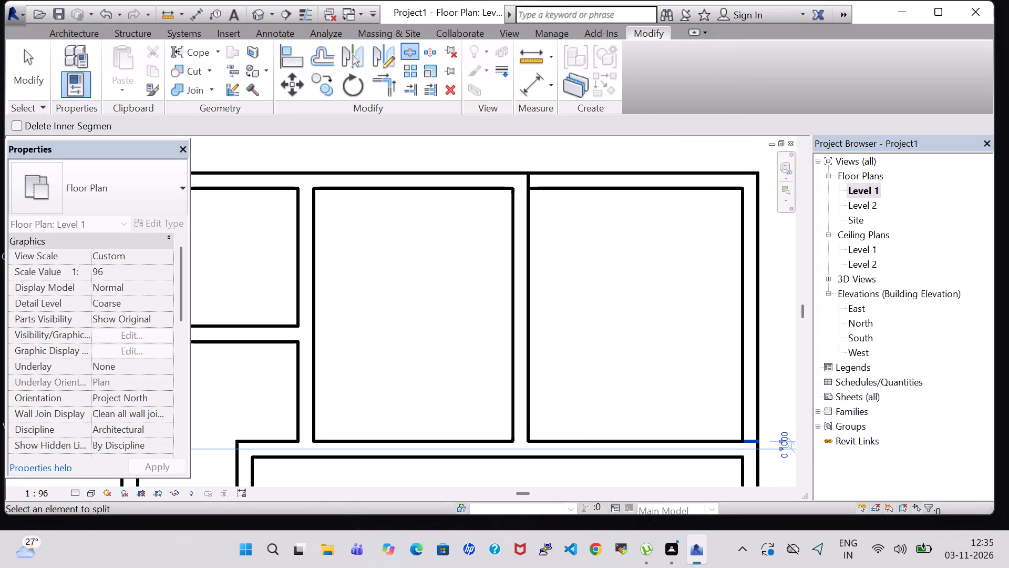
key(Escape)
key(Escape)
Inspect the walls in plan and orbit around them in the 3D view, and return to the Level 1 floor plan.
scroll(680, 391, down, 4)
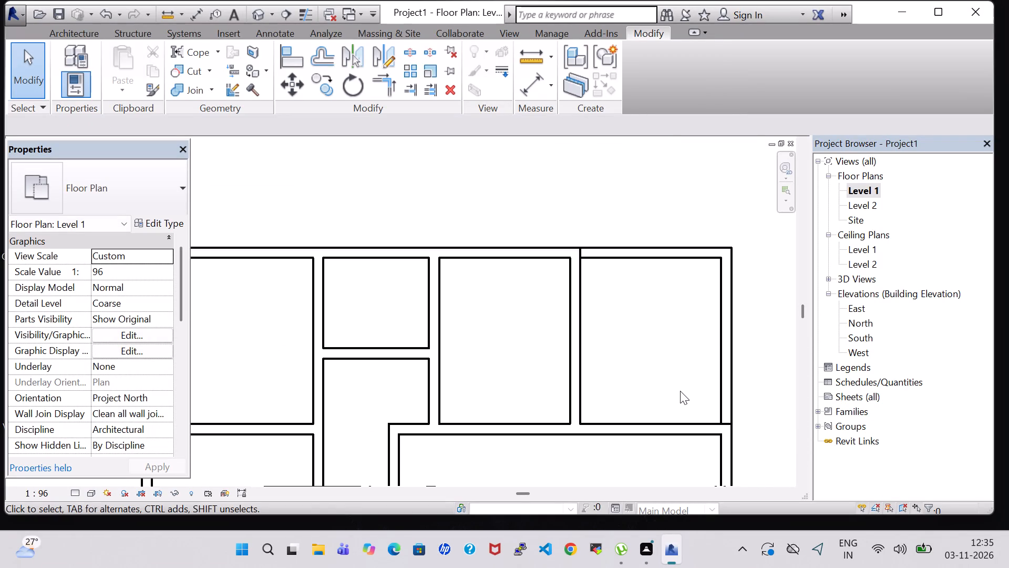
middle_drag(761, 359, 691, 233)
click(656, 236)
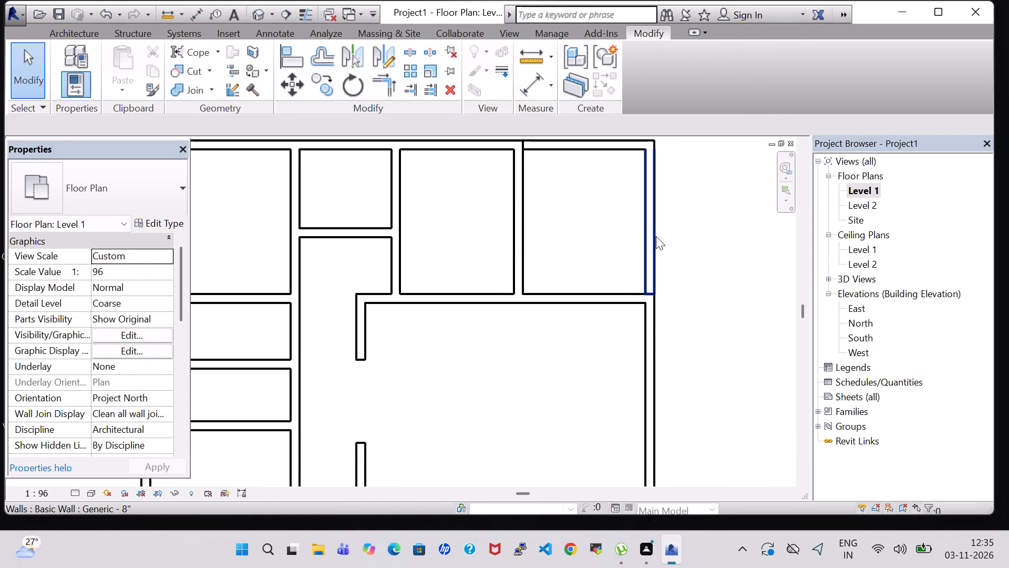
click(732, 307)
scroll(732, 307, down, 3)
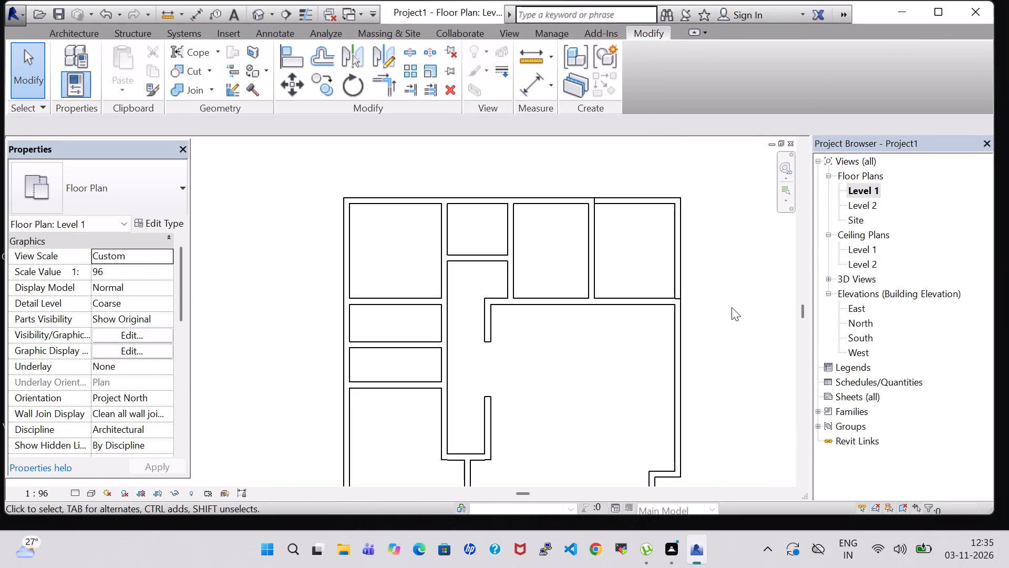
middle_drag(732, 307, 714, 261)
scroll(714, 260, down, 2)
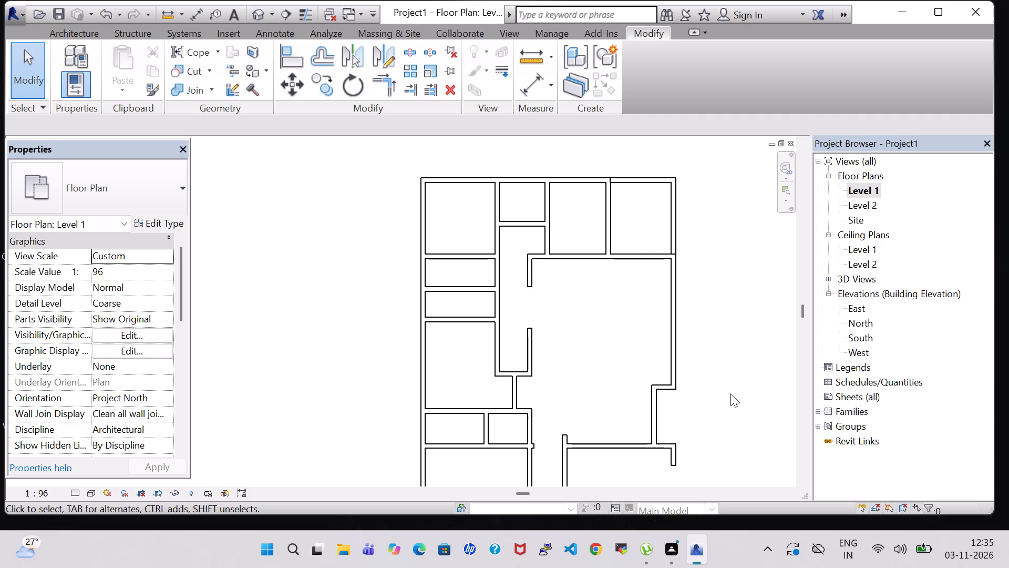
scroll(696, 240, down, 1)
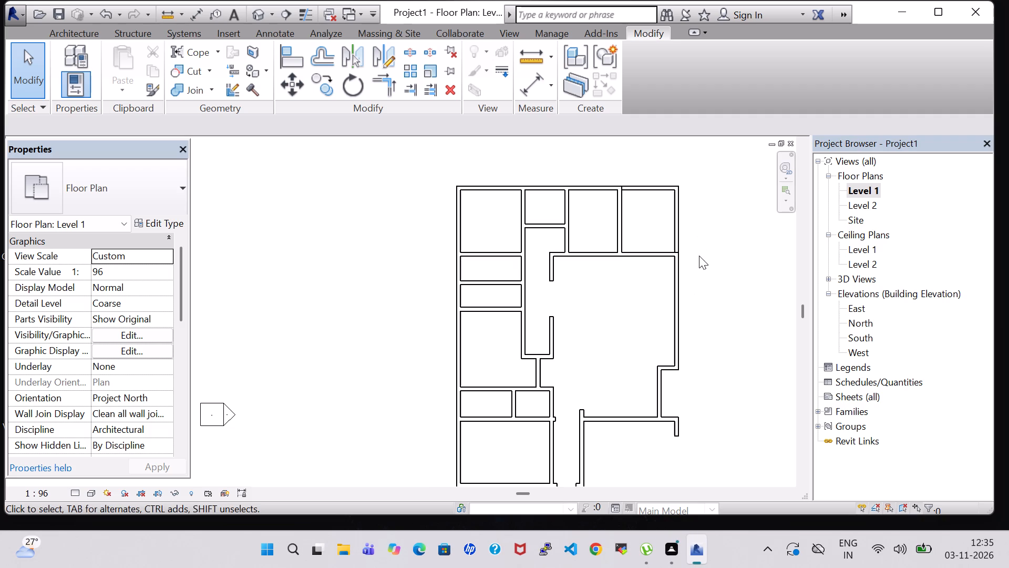
click(646, 189)
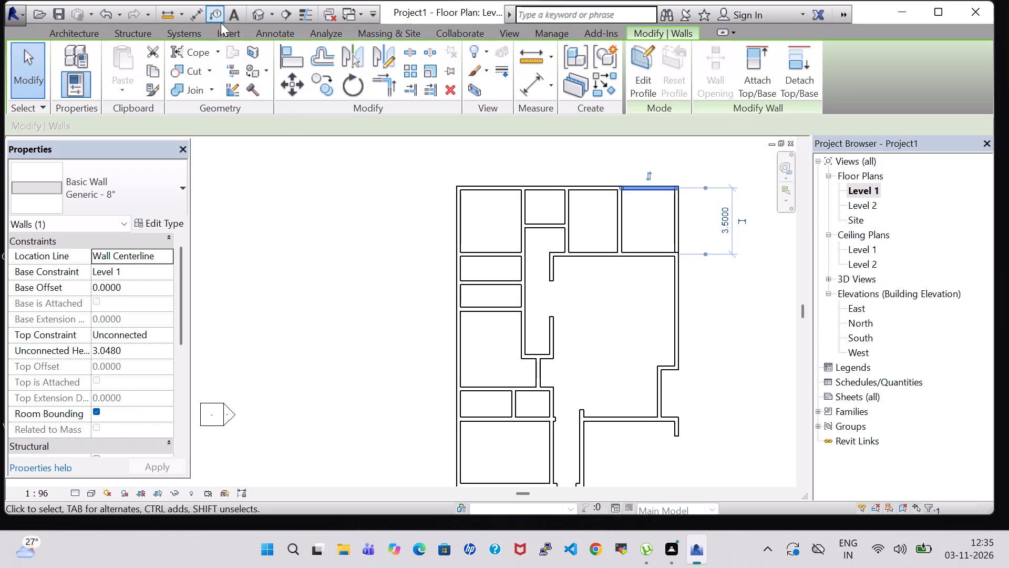
click(255, 15)
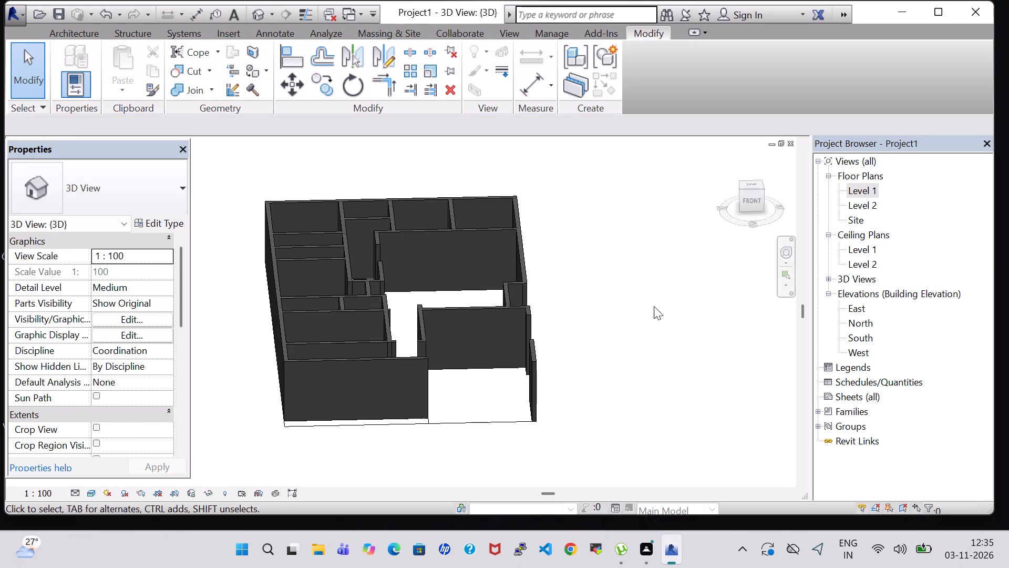
shift+middle_drag(654, 306, 387, 400)
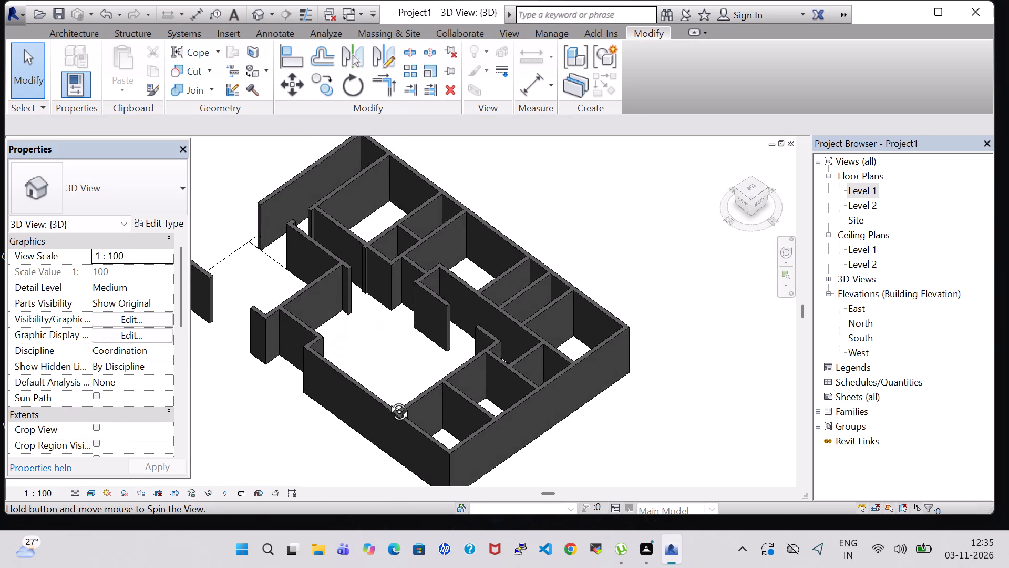
shift+middle_drag(387, 400, 610, 421)
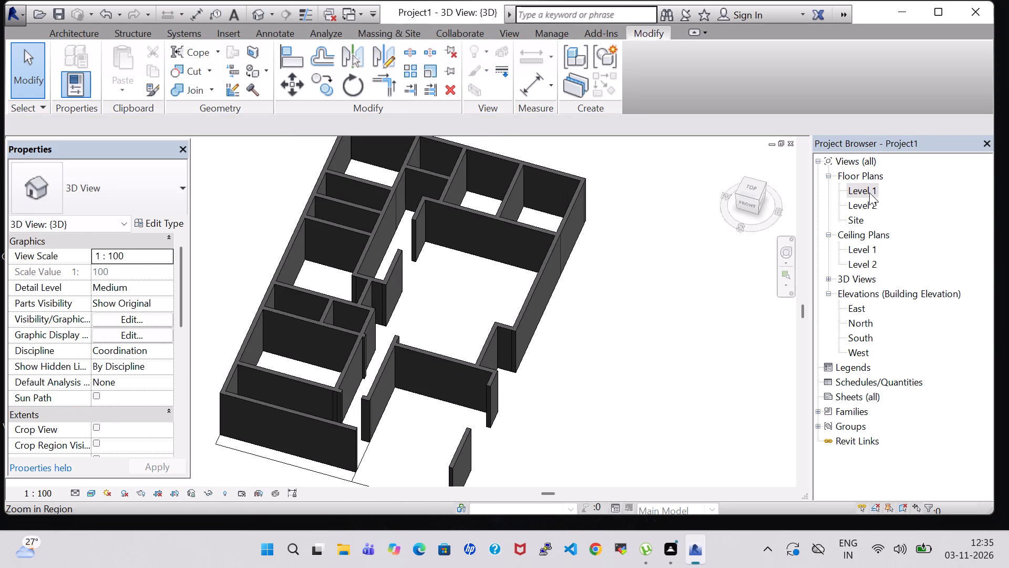
click(869, 192)
double_click(869, 192)
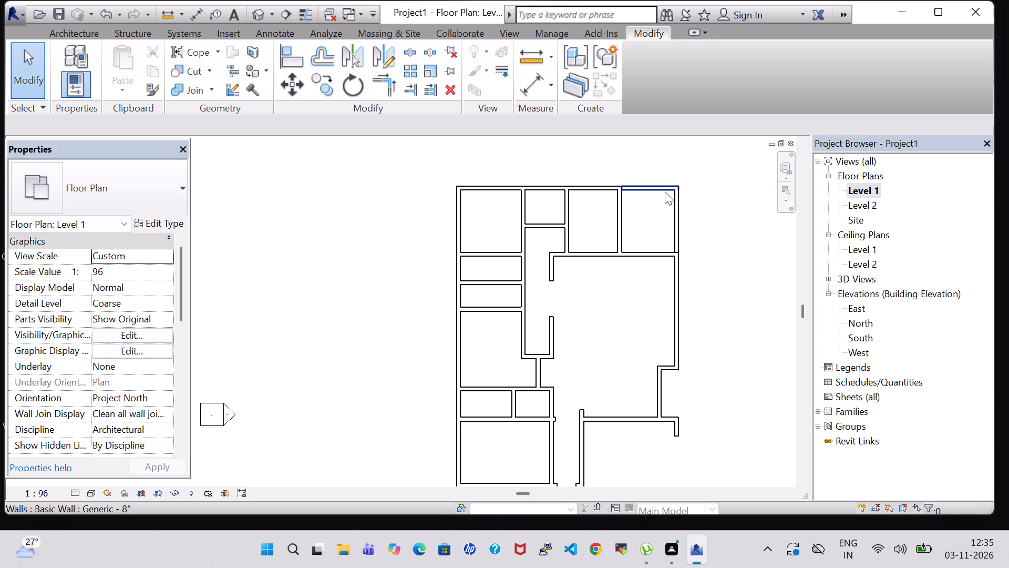
Set the project length units to feet and fractional inches.
click(664, 190)
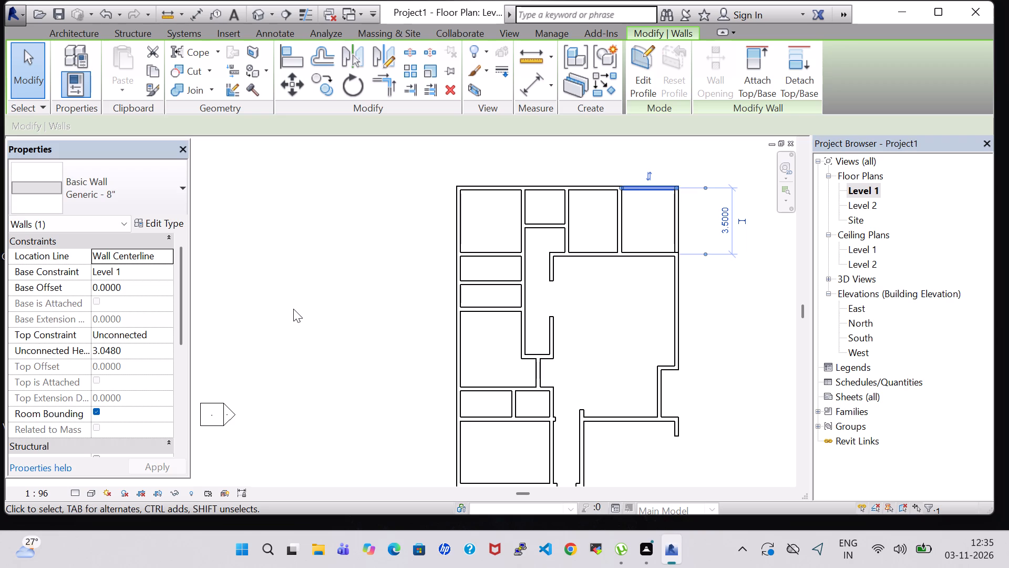
text(un)
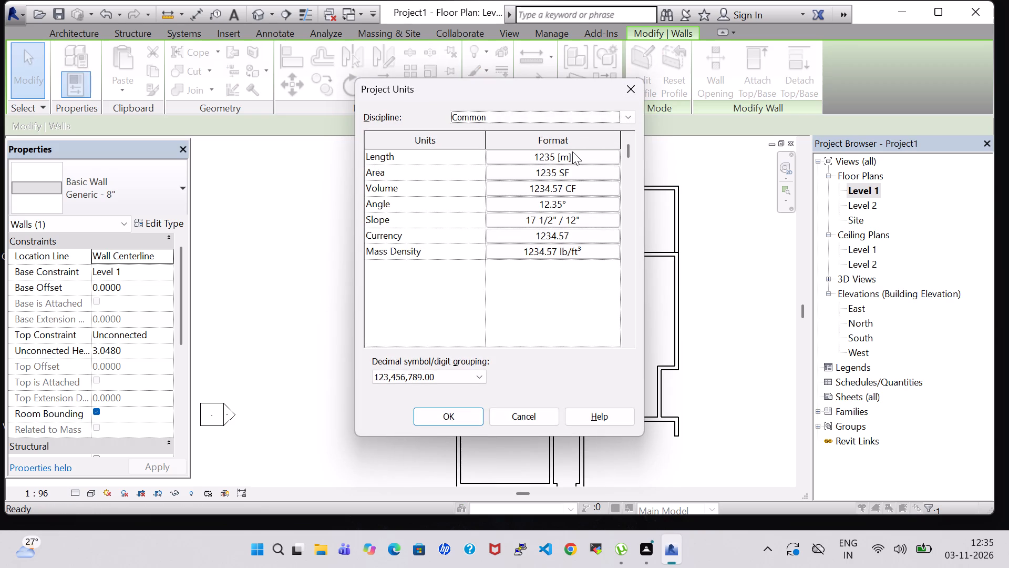
click(572, 153)
click(527, 182)
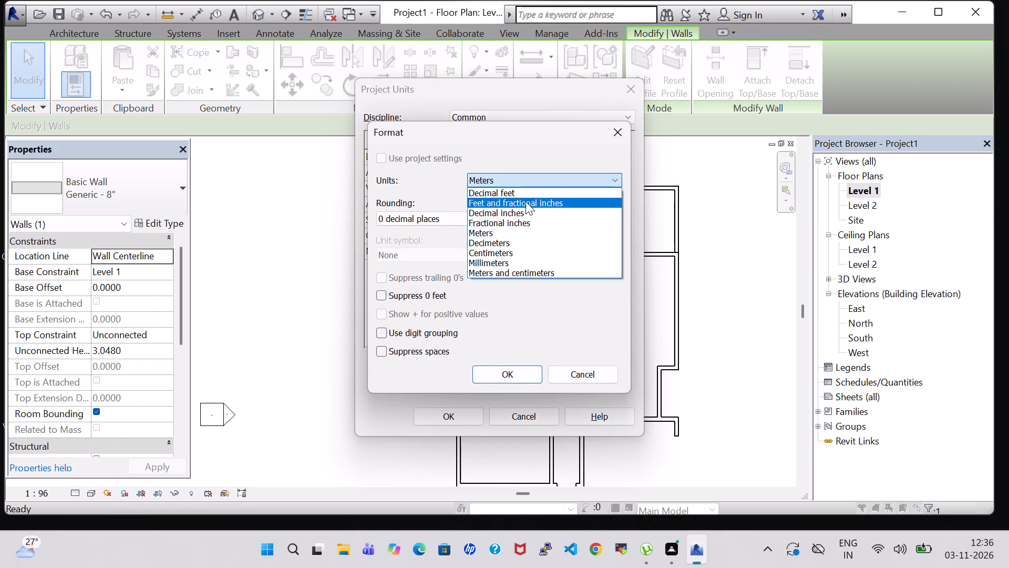
click(526, 201)
click(522, 369)
click(464, 415)
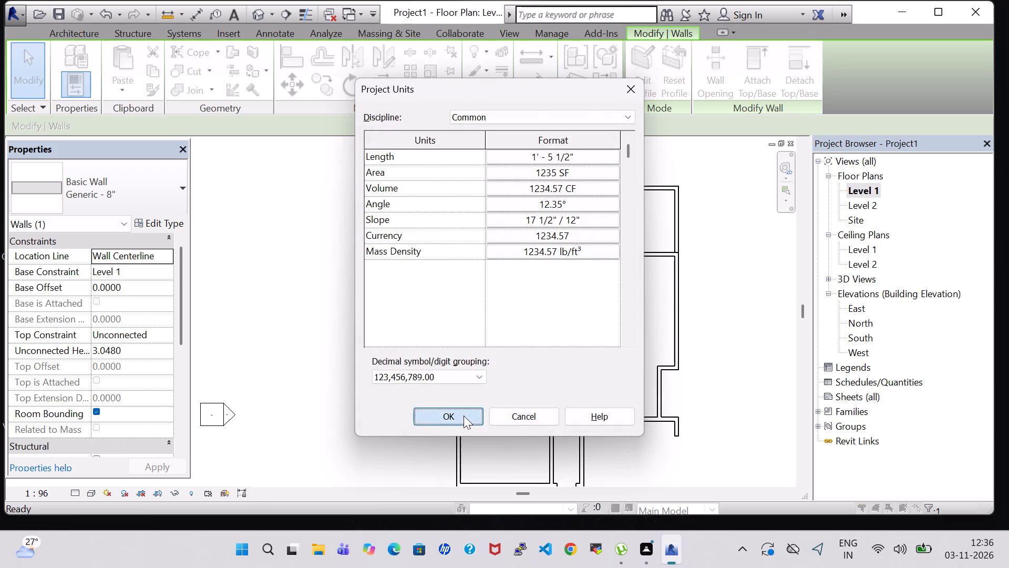
Set the unconnected height of the northeast room's north exterior wall segment to 4'.
scroll(656, 206, up, 4)
click(691, 219)
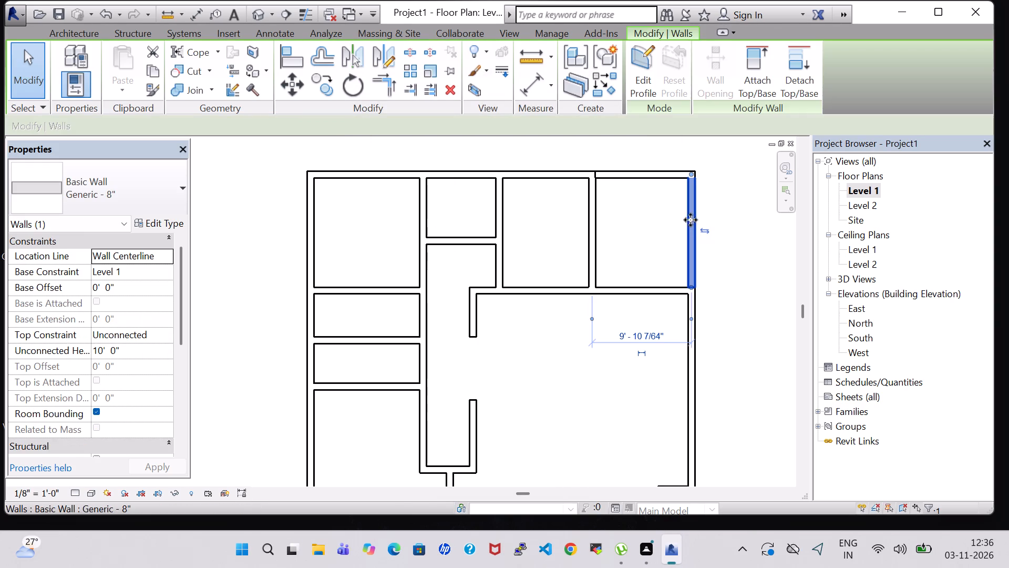
scroll(753, 303, down, 4)
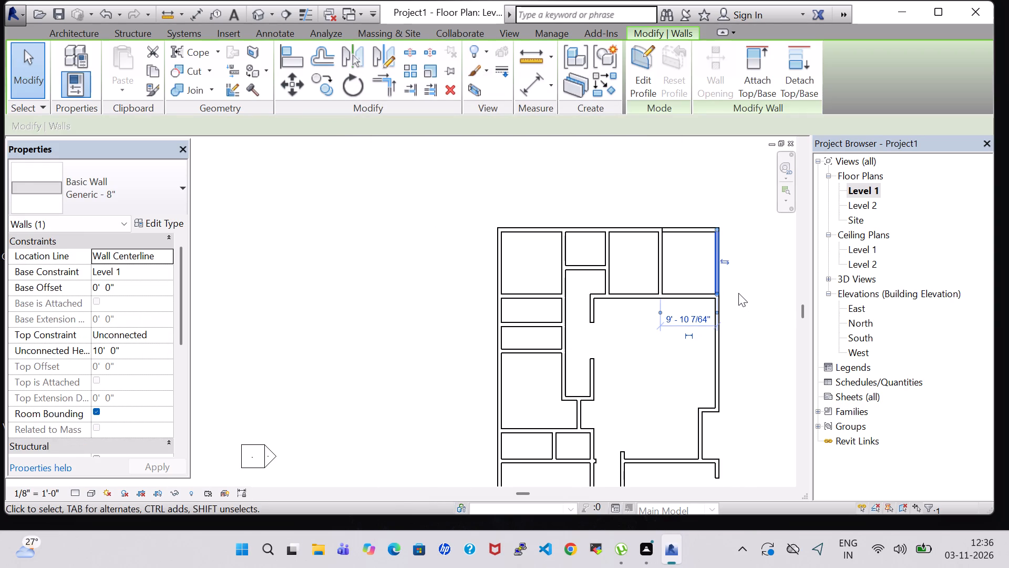
click(738, 293)
click(609, 228)
click(681, 174)
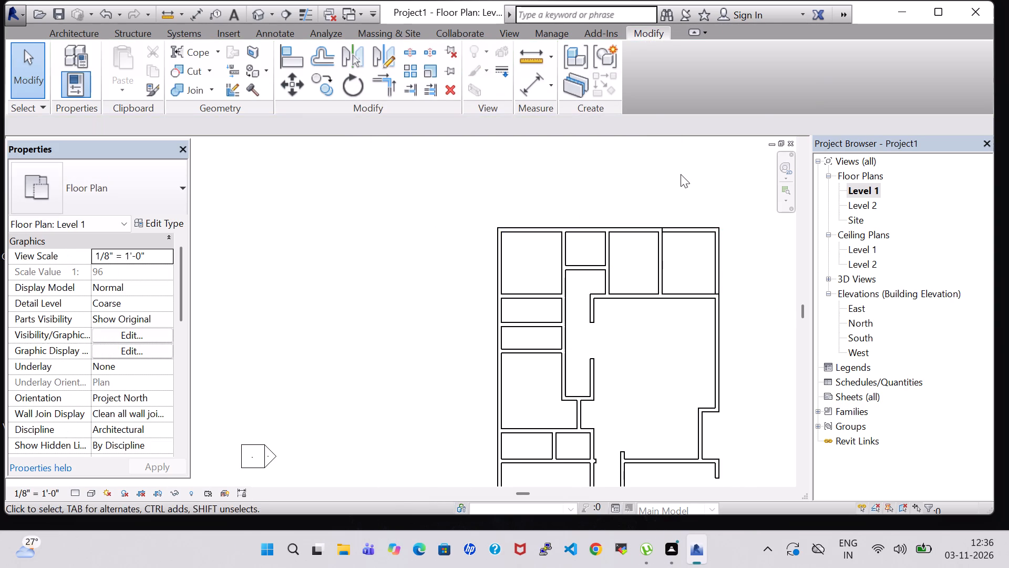
click(688, 225)
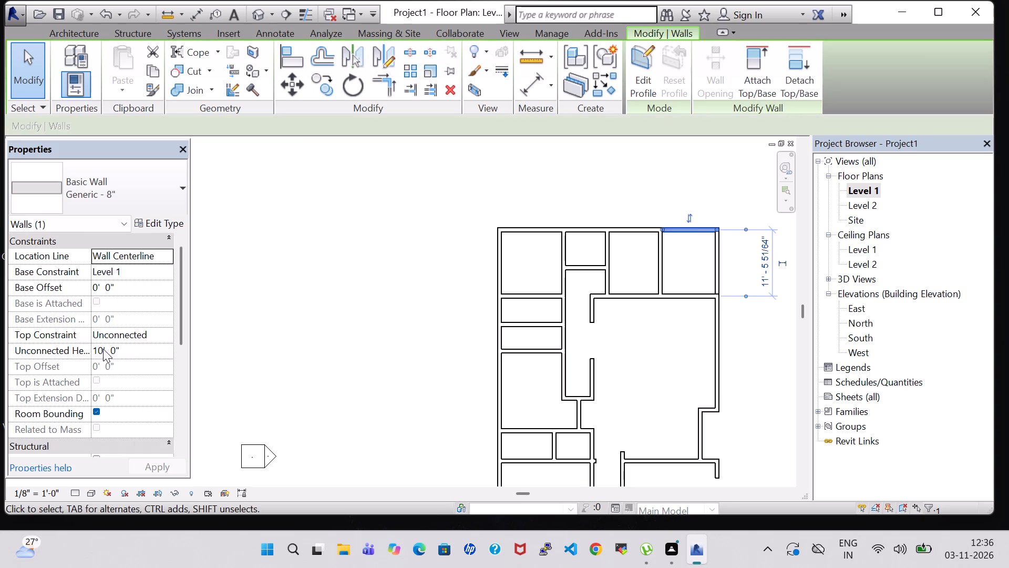
click(104, 350)
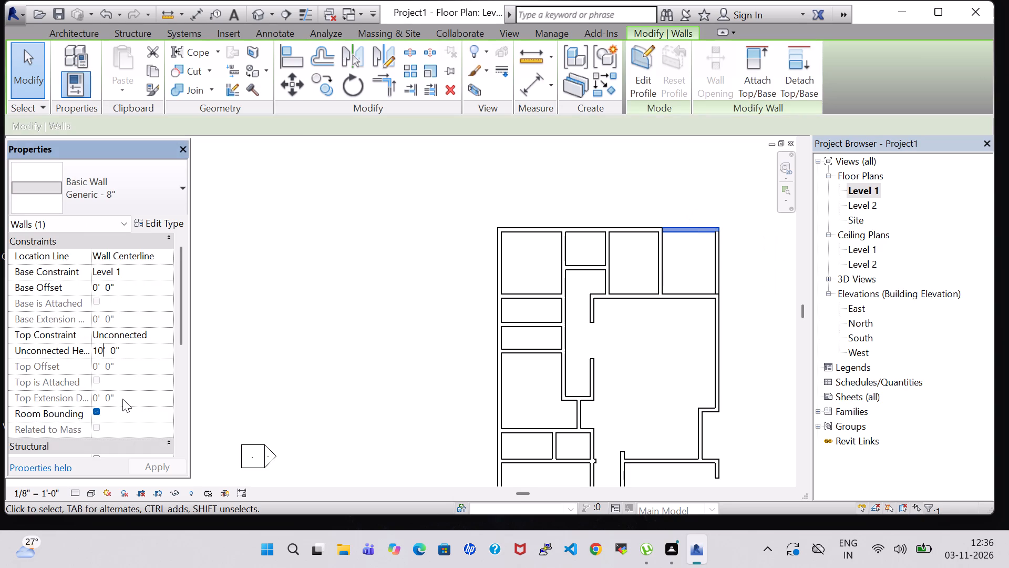
key(BackSpace)
key(BackSpace)
key(4)
key(Return)
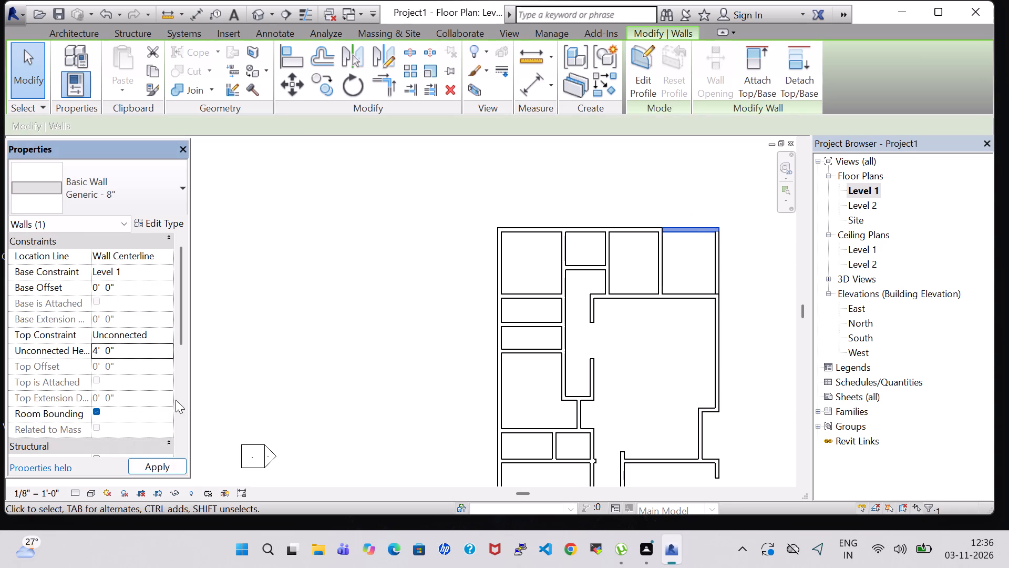
click(739, 331)
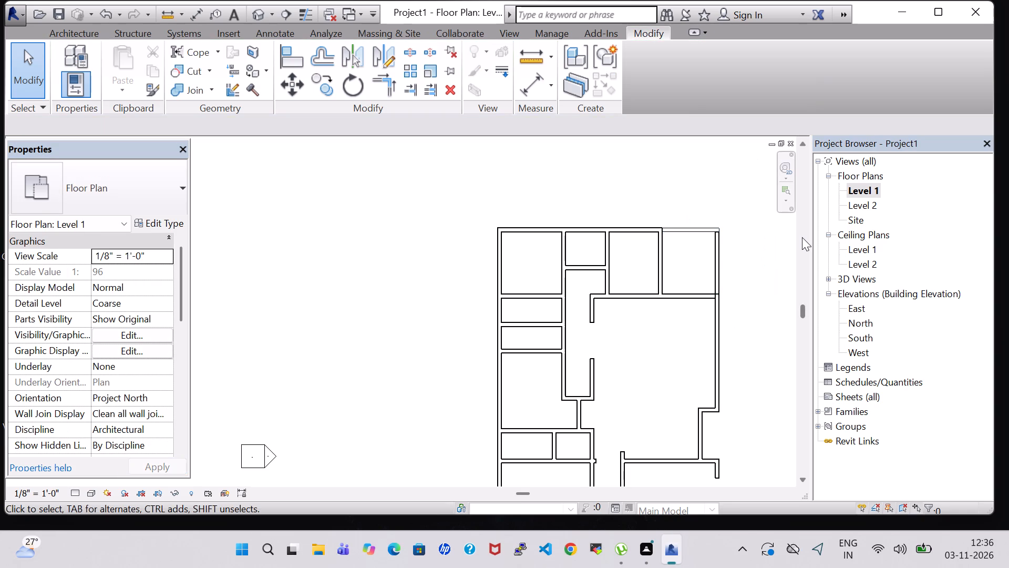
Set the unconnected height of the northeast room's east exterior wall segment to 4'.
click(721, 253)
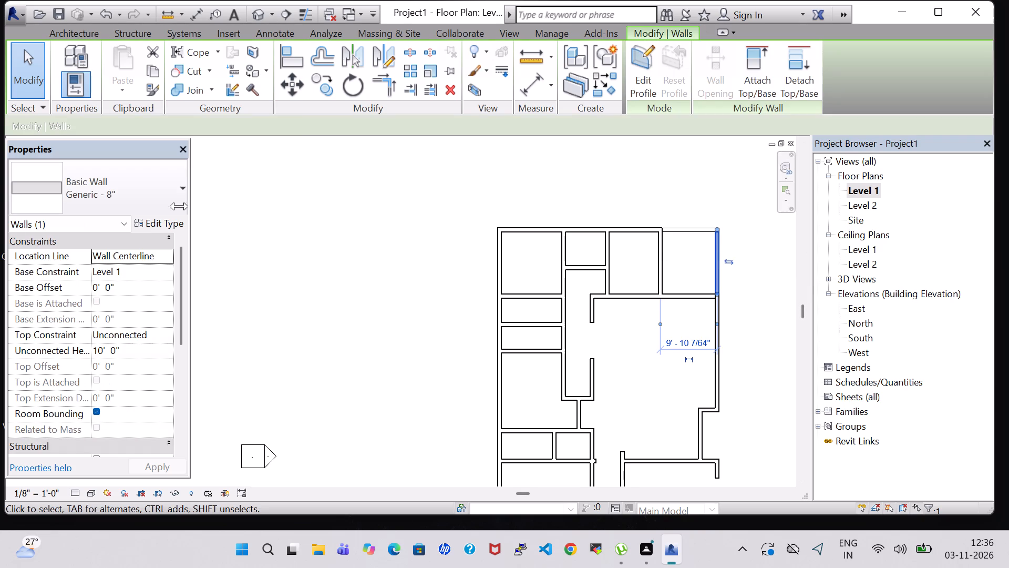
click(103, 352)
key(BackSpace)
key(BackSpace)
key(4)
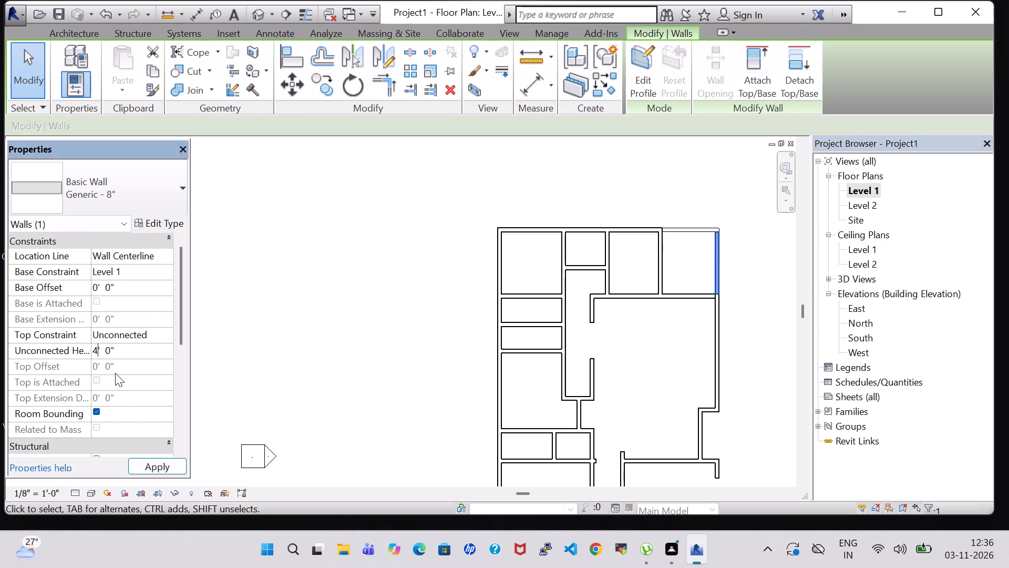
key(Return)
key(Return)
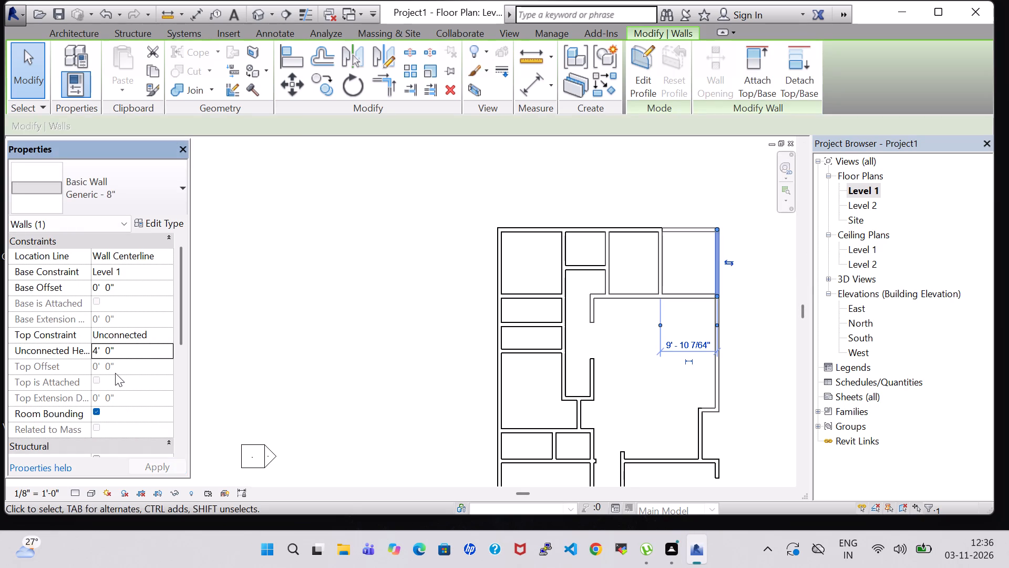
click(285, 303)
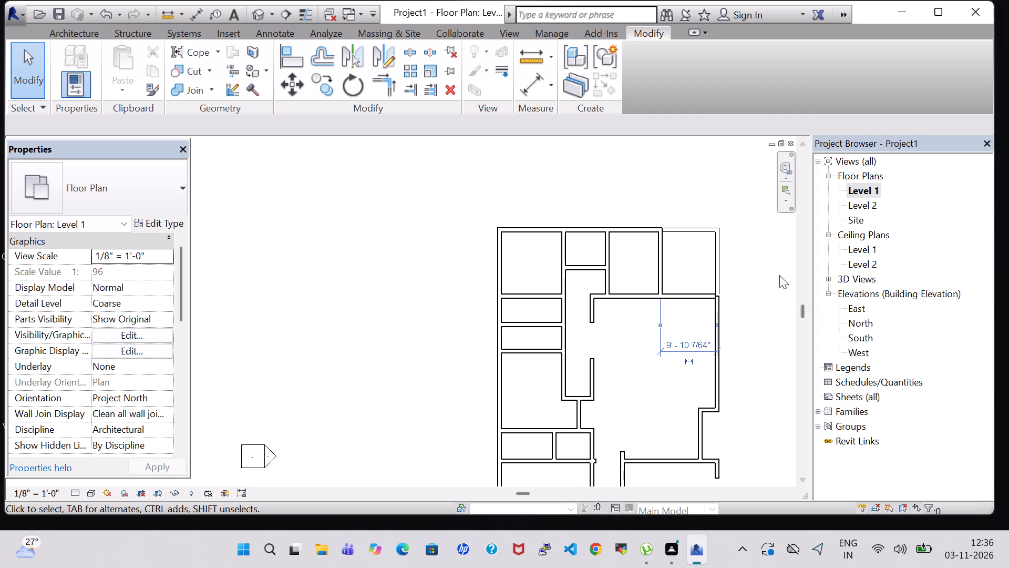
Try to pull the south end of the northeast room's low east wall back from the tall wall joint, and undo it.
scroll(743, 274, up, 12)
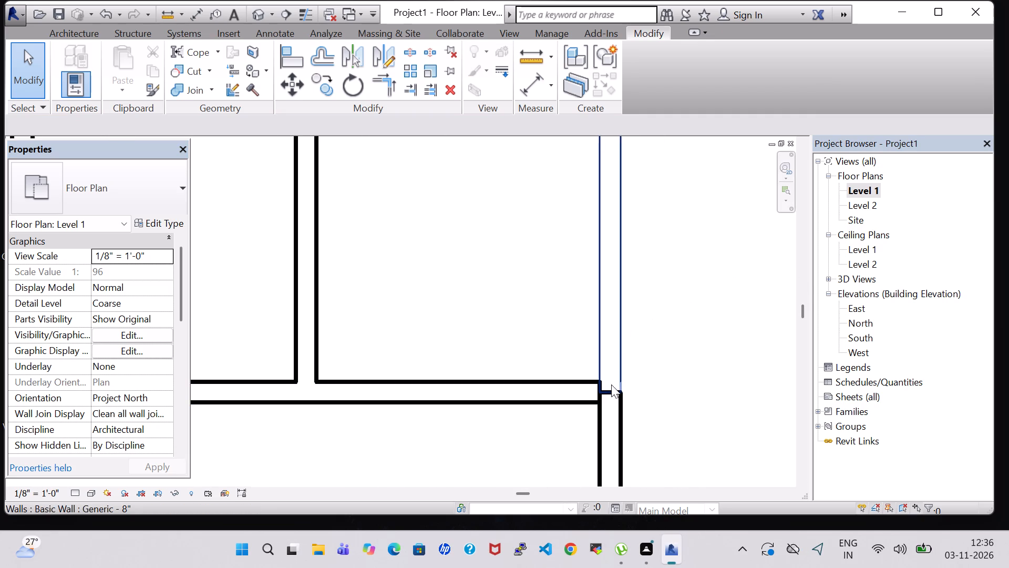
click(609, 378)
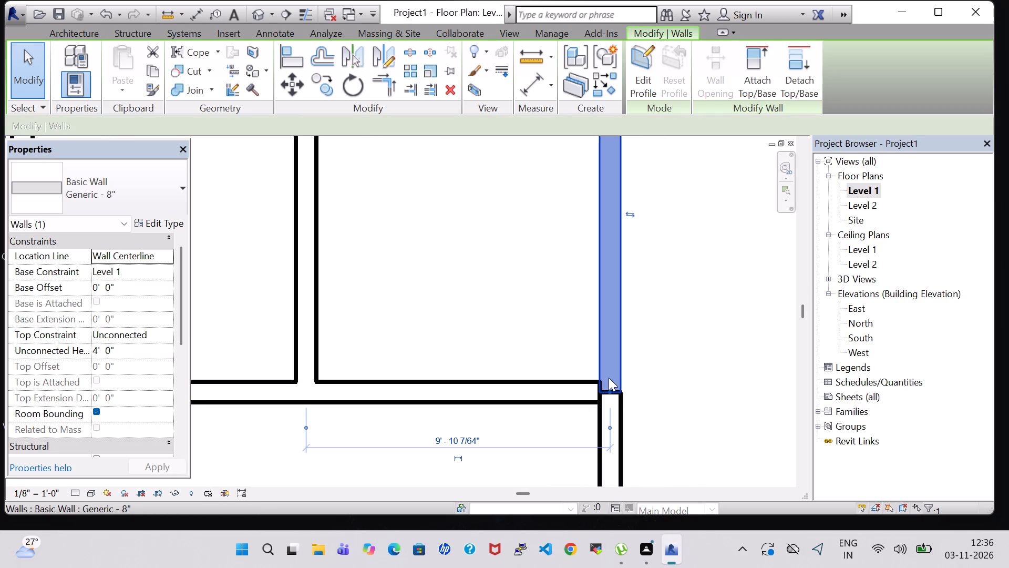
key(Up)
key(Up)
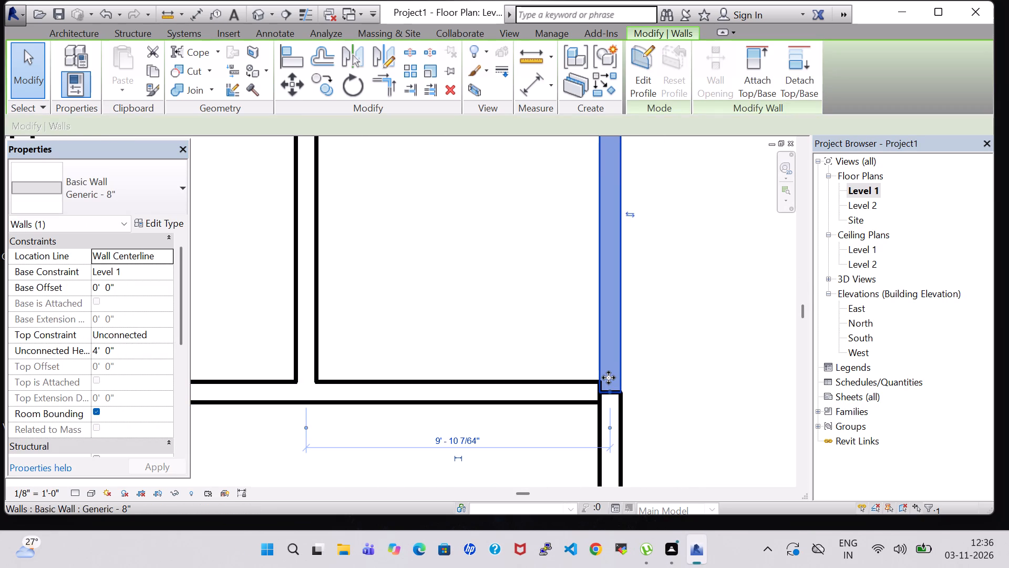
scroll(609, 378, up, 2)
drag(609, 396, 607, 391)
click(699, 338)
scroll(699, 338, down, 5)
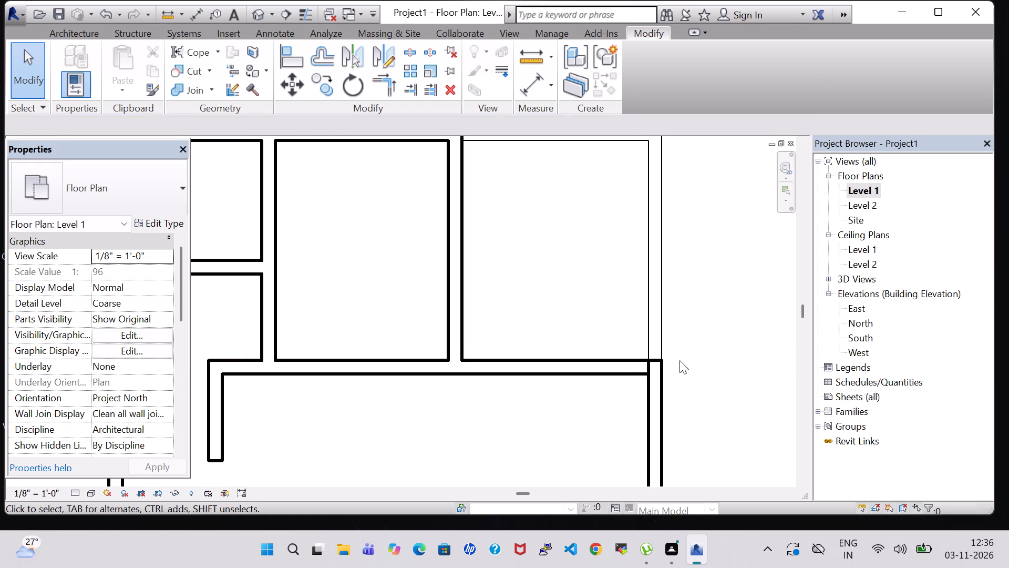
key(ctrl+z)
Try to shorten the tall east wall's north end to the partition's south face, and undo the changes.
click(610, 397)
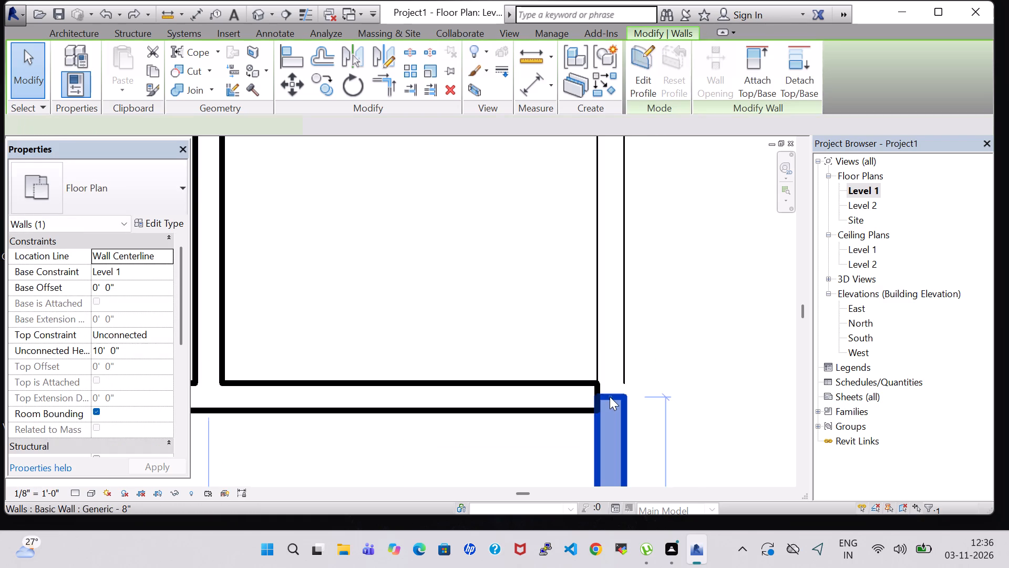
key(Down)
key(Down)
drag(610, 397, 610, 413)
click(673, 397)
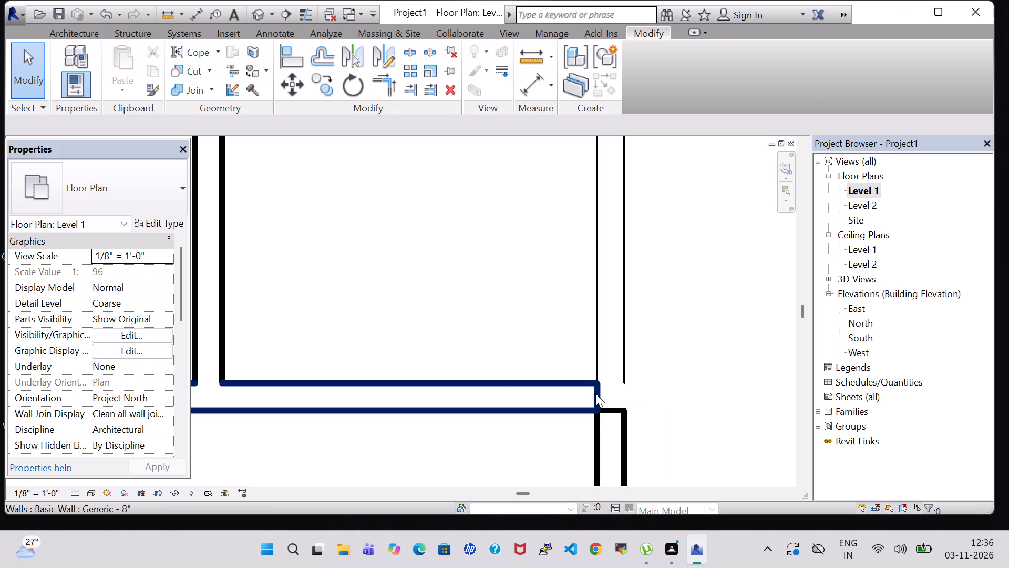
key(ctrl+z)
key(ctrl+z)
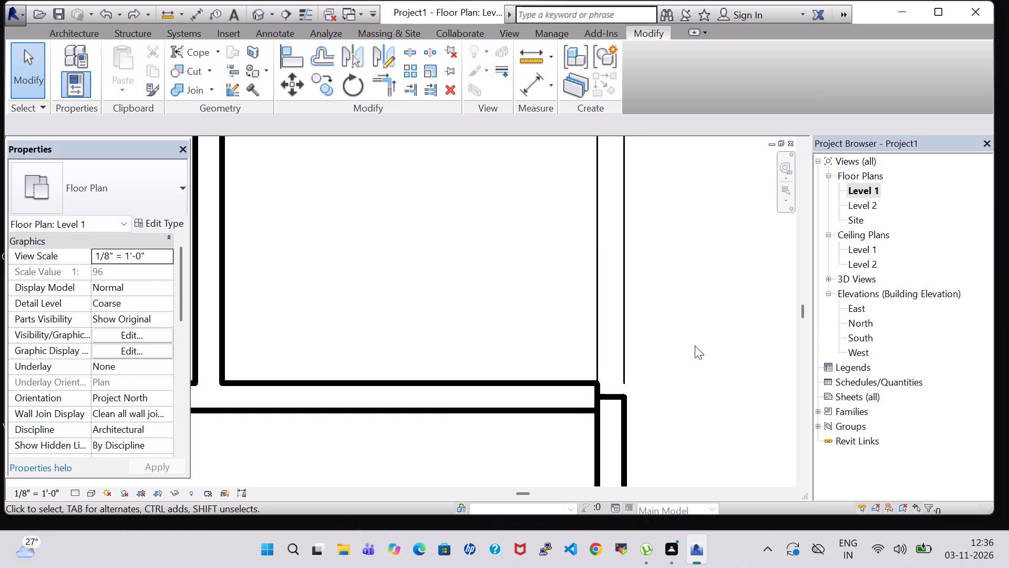
Delete the 4' high east exterior wall segment of the northeast room.
scroll(695, 346, down, 5)
click(656, 327)
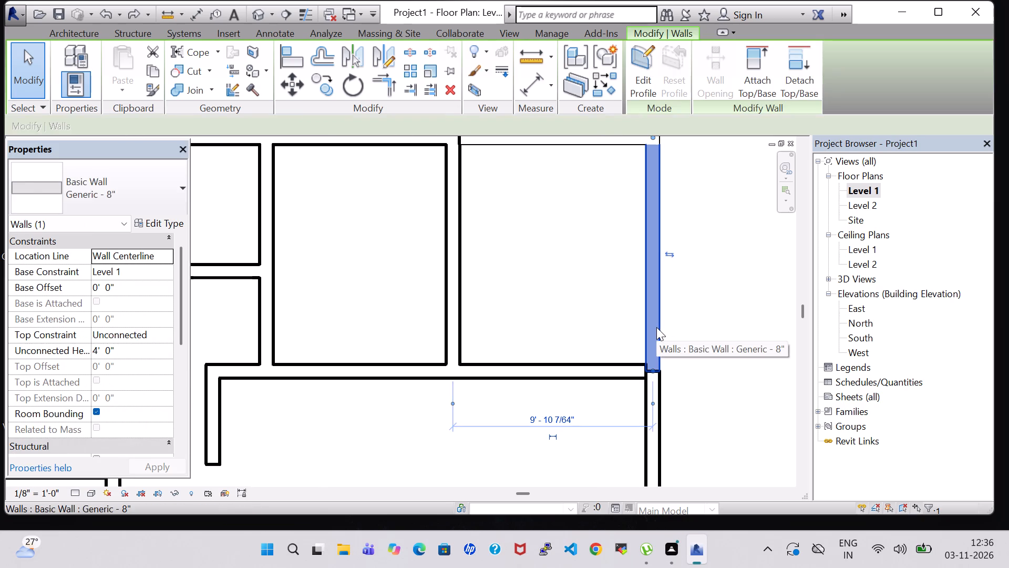
key(Delete)
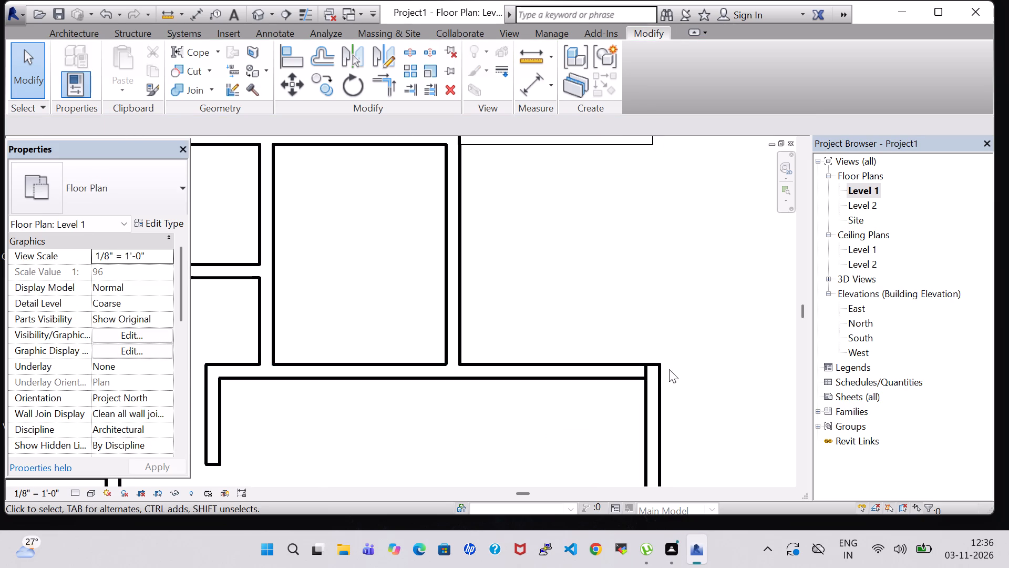
Pull the east end of the partition south of the northeast room back from the east exterior wall, to a length of 20'-8".
click(629, 370)
key(Left)
key(Left)
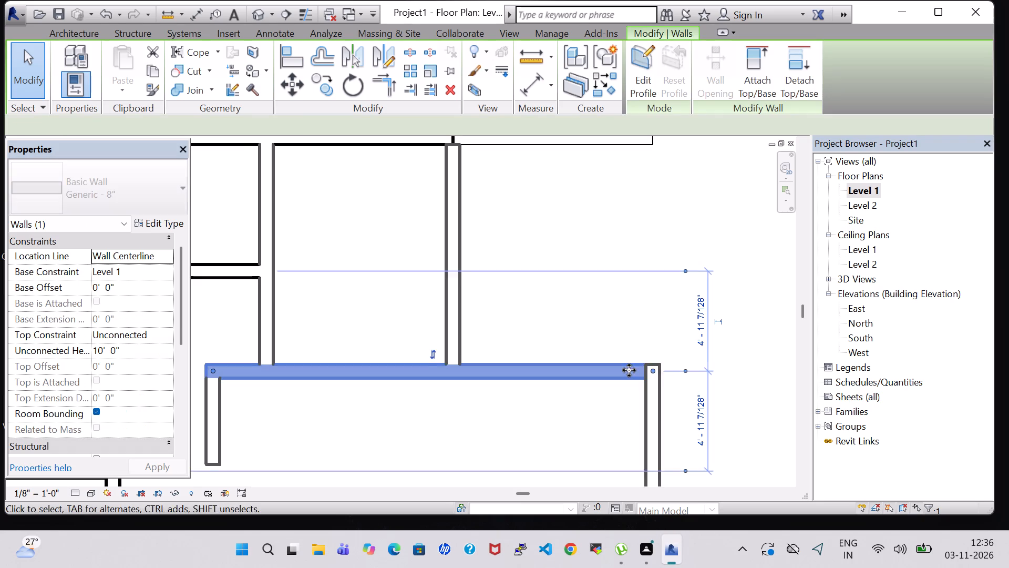
scroll(630, 372, up, 4)
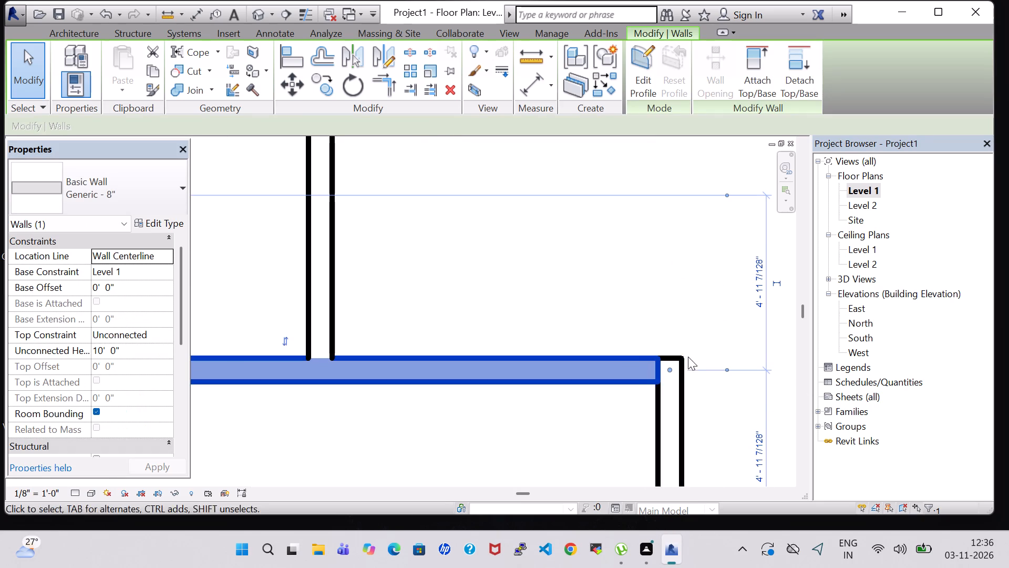
drag(671, 372, 635, 376)
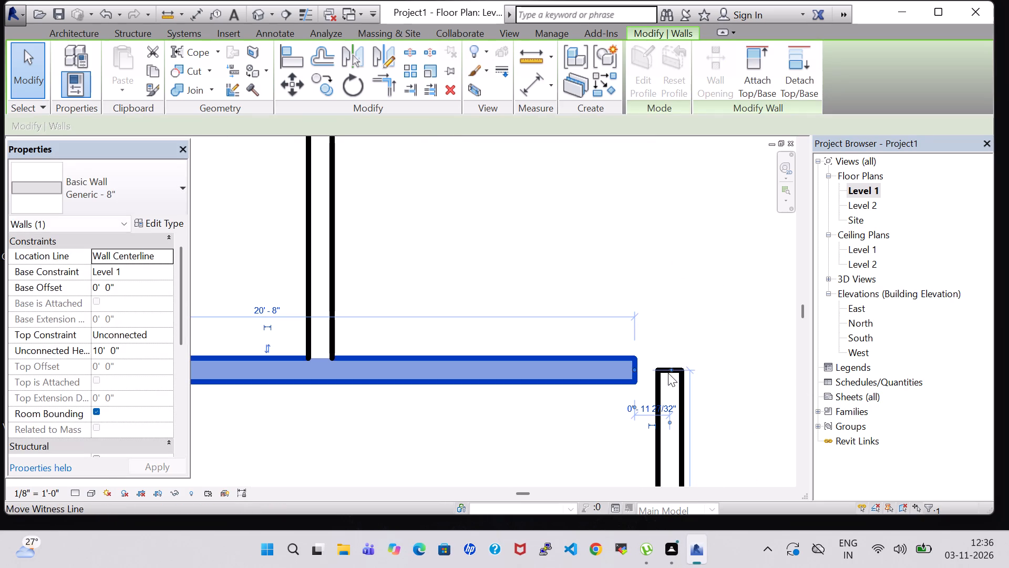
click(668, 373)
Draw a 10' high east exterior wall about 11'-6" long from the existing east wall's north end to the low north wall's end.
scroll(667, 326, down, 7)
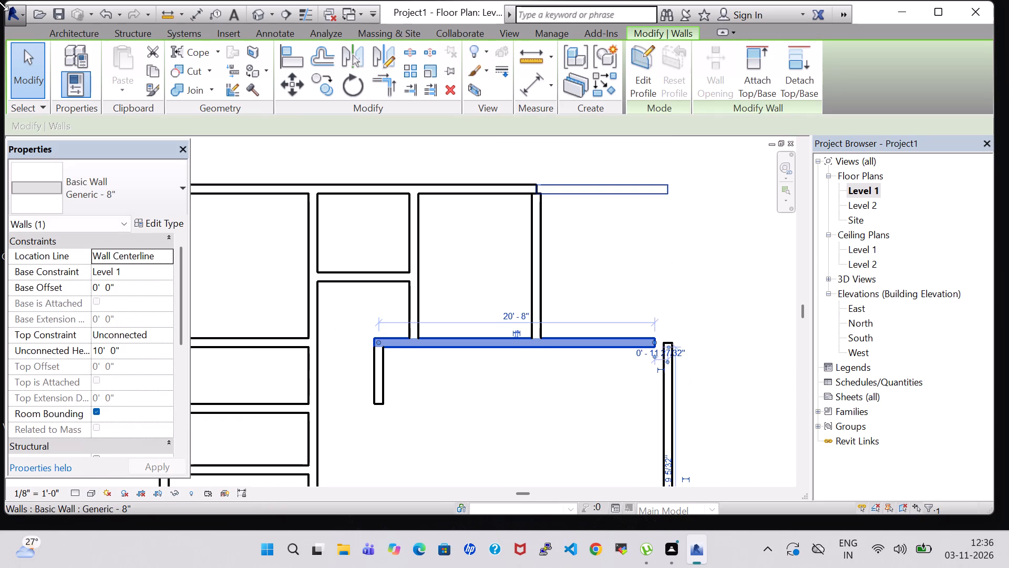
click(63, 34)
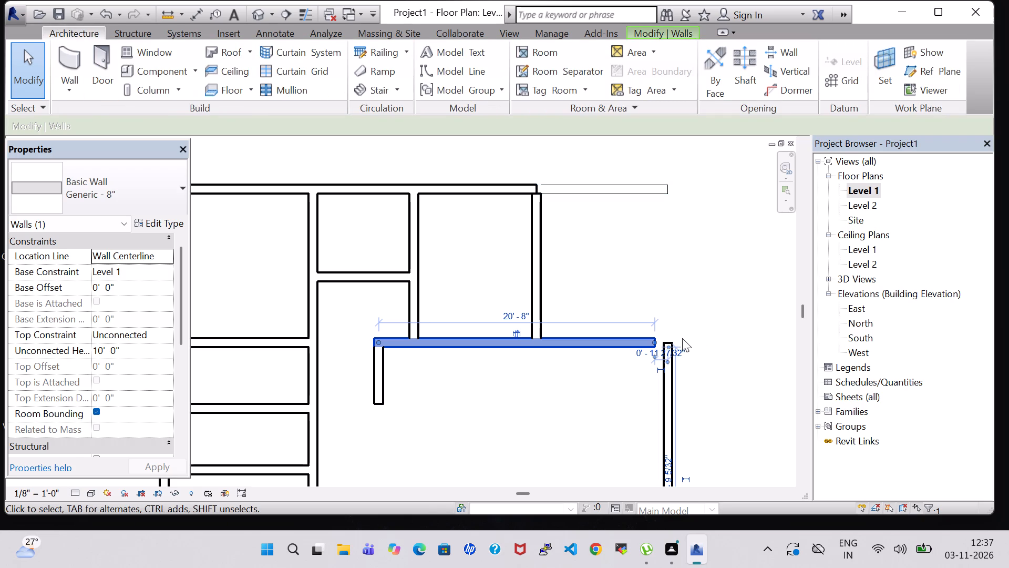
click(682, 337)
click(80, 57)
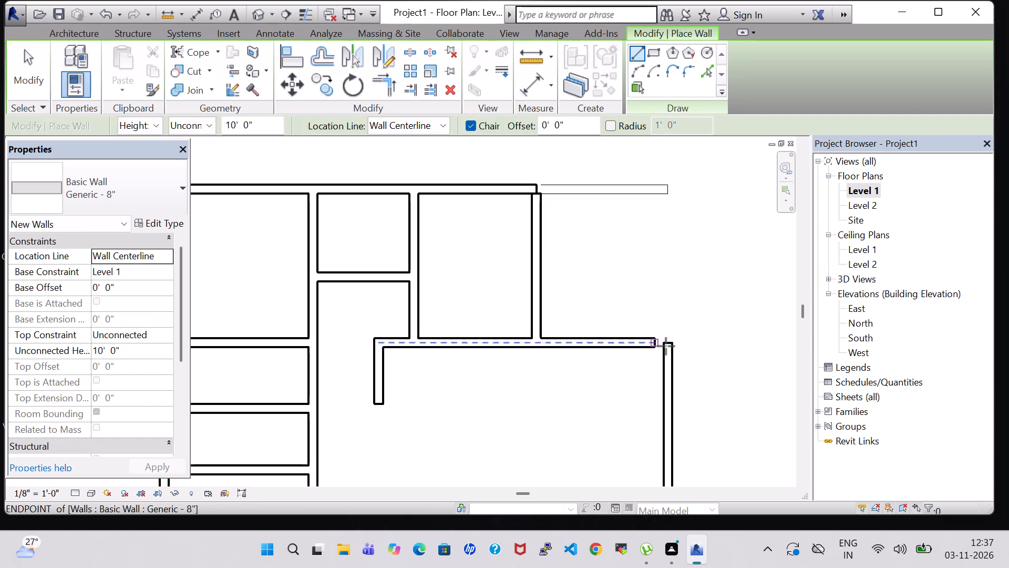
click(668, 348)
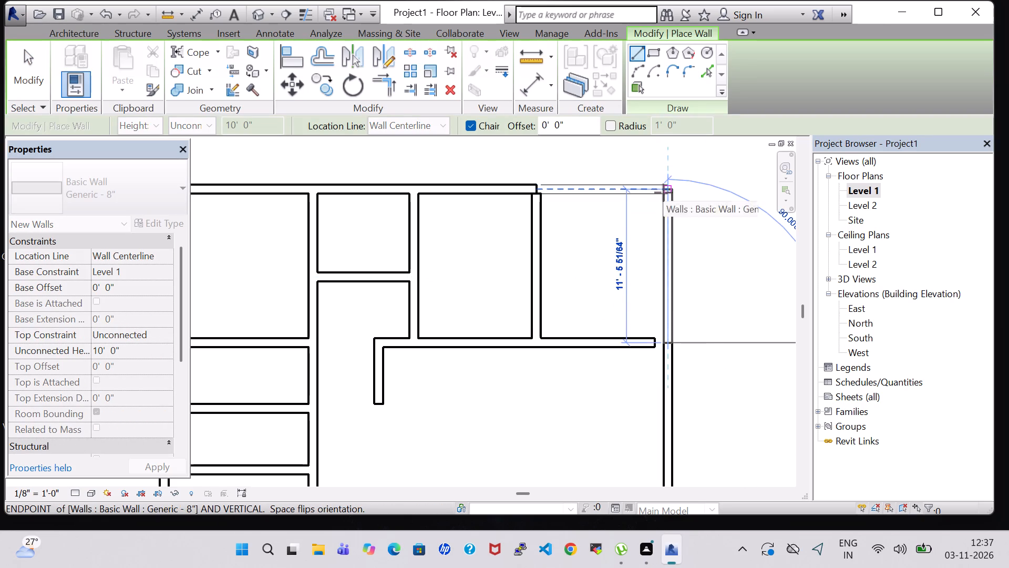
click(663, 192)
key(Escape)
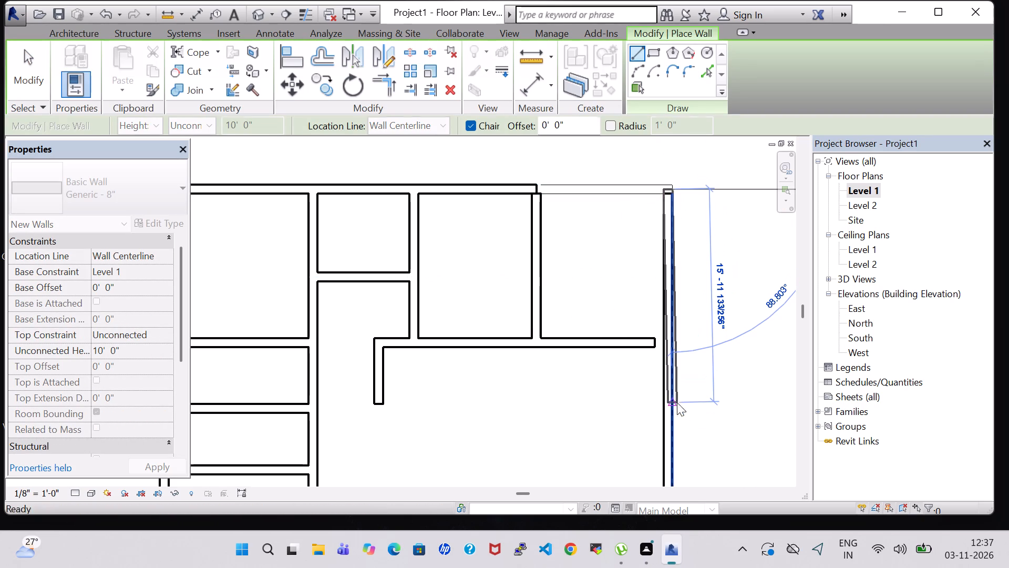
Draw a short wall closing the gap between the south partition's east end and the east exterior wall.
click(656, 342)
click(667, 343)
key(Escape)
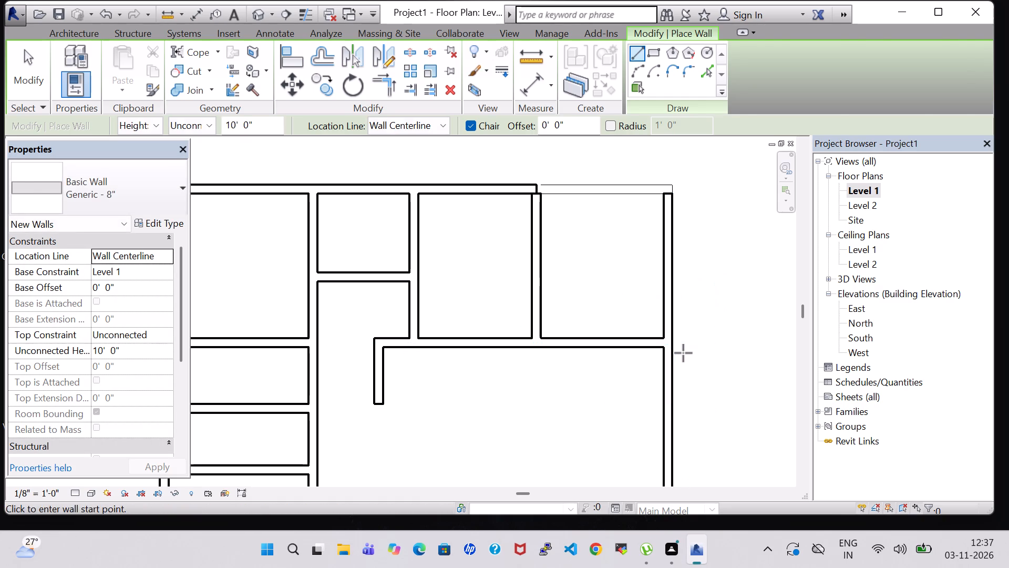
key(Escape)
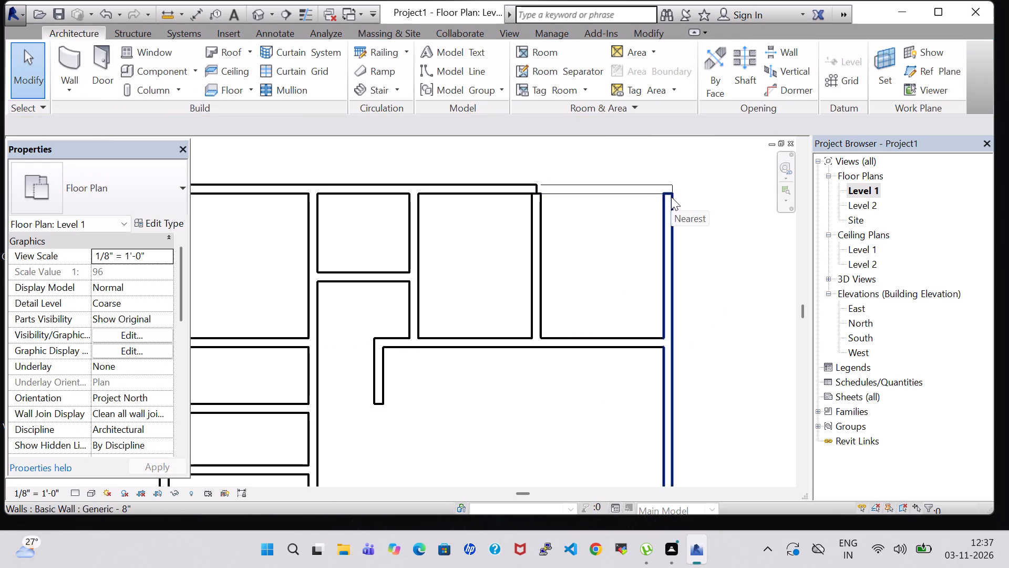
Split the east exterior wall at the north face of the northeast room's south partition.
click(650, 30)
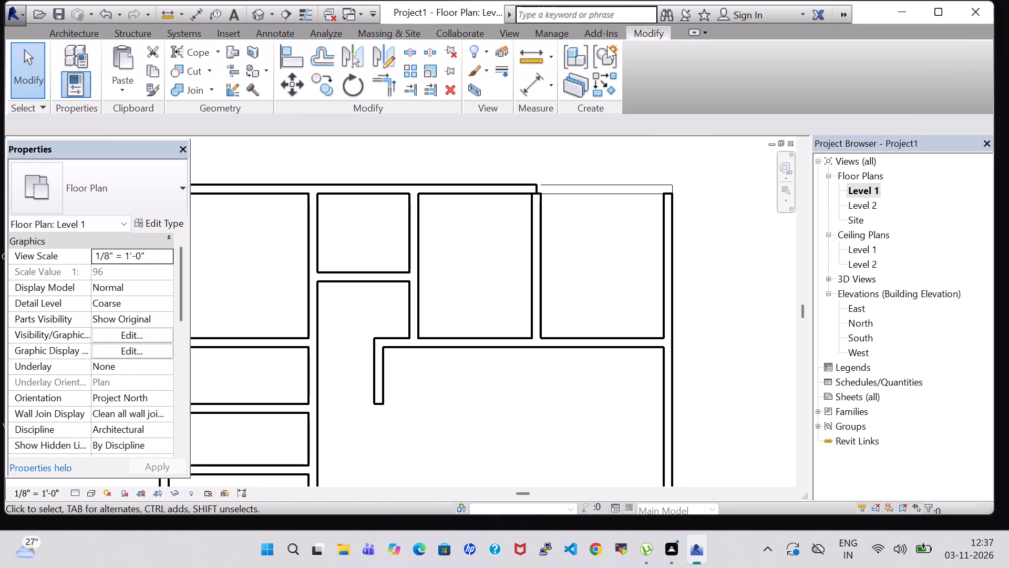
click(404, 50)
scroll(658, 312, up, 4)
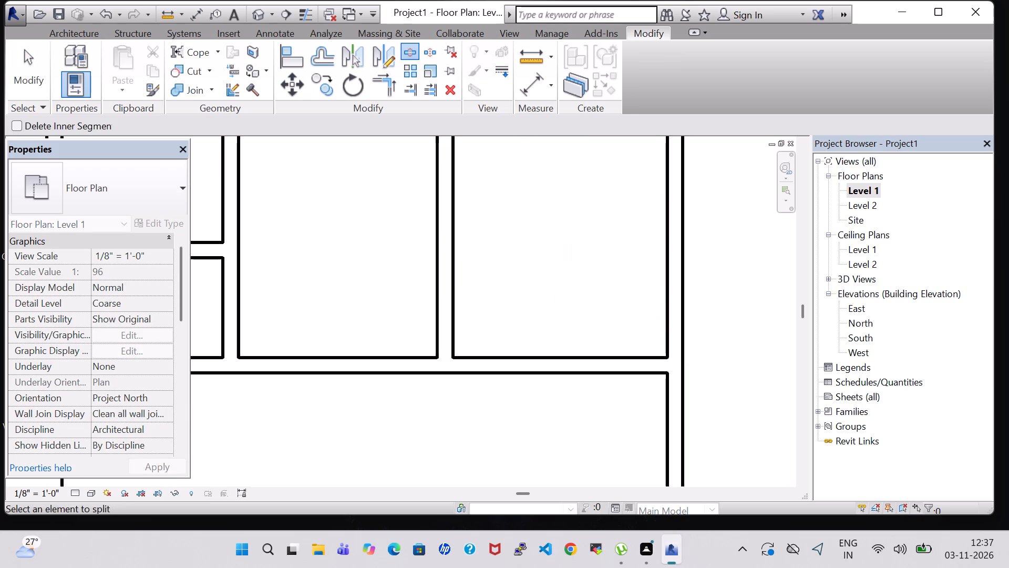
click(677, 357)
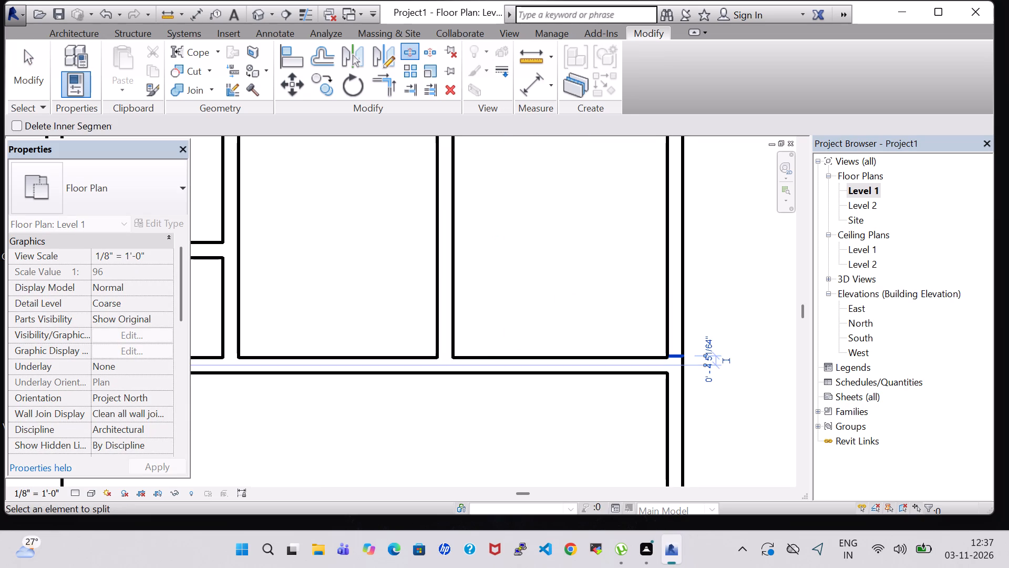
key(Escape)
key(Escape)
Set the unconnected height of the northeast room's east exterior wall segment to 4'.
click(683, 288)
scroll(568, 269, down, 2)
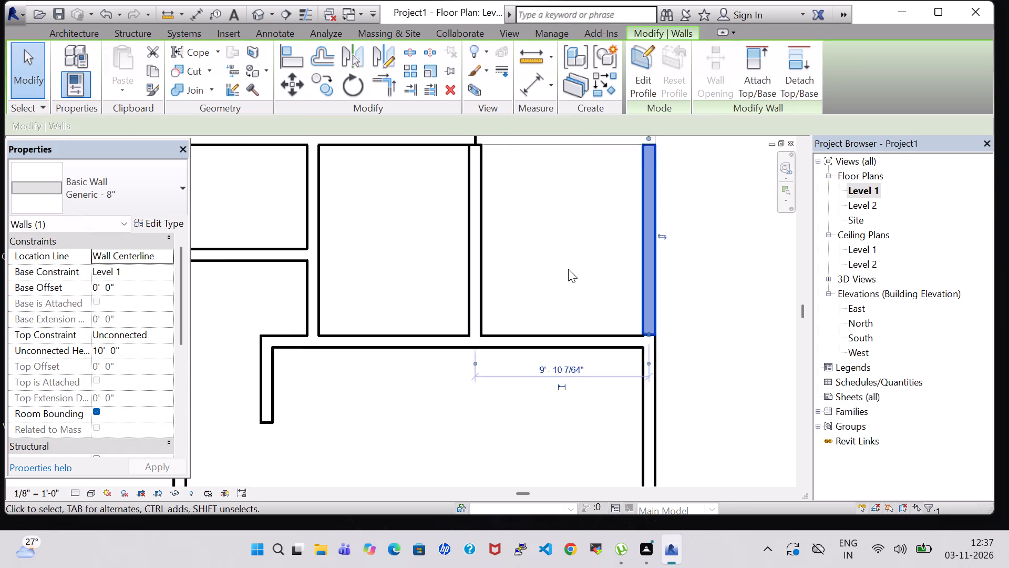
scroll(568, 269, down, 1)
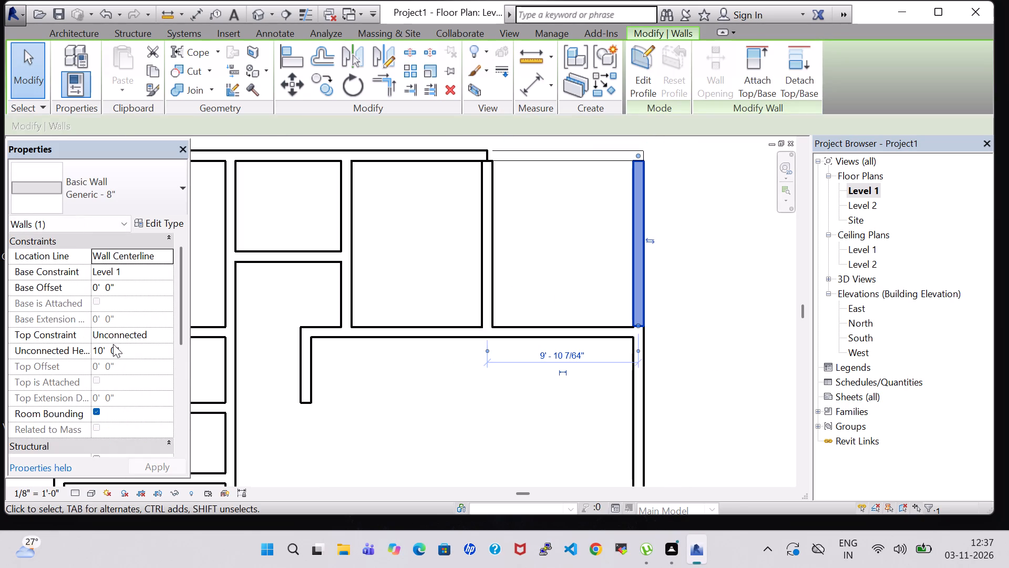
click(105, 351)
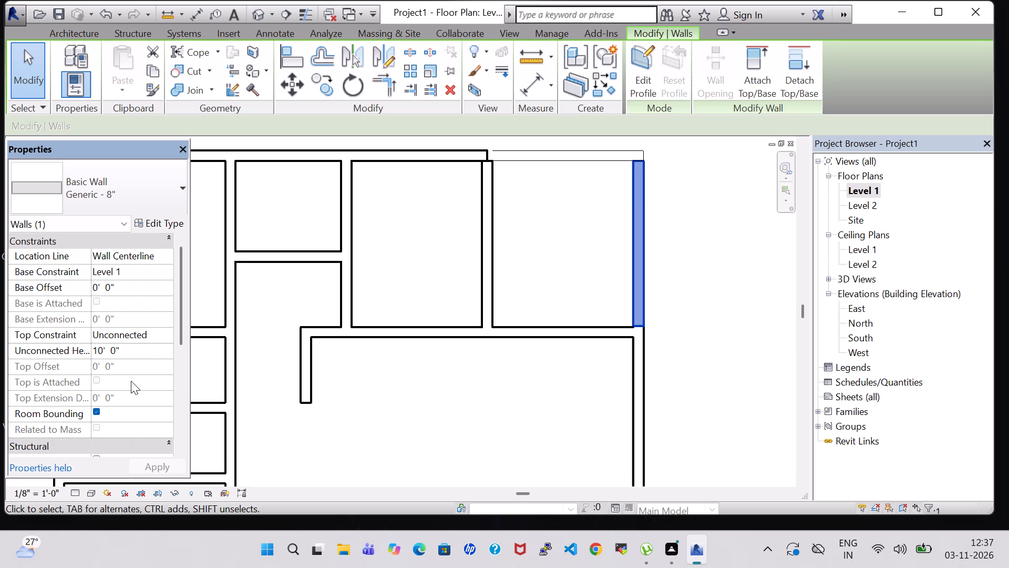
key(BackSpace)
key(BackSpace)
key(4)
key(Return)
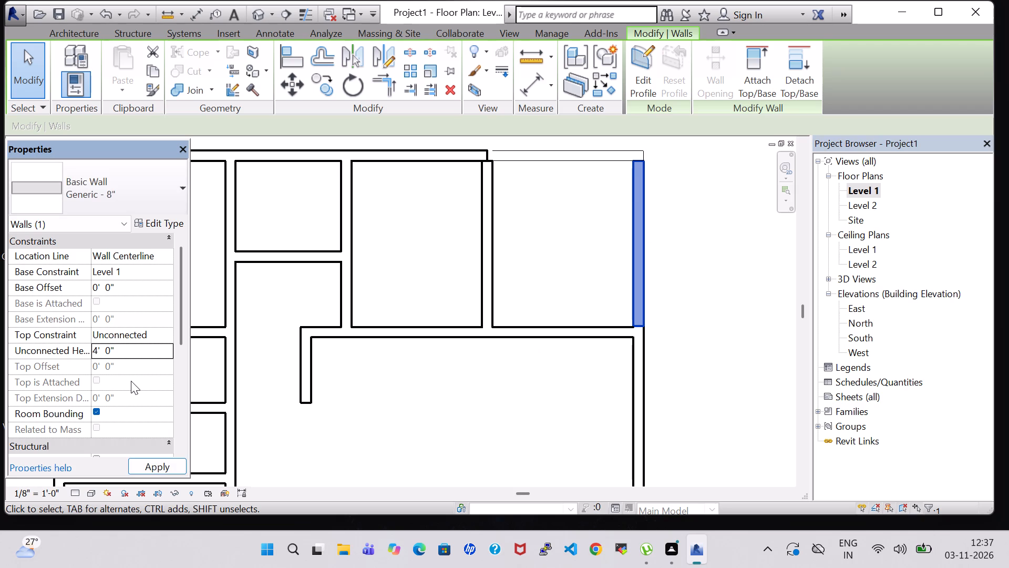
click(711, 300)
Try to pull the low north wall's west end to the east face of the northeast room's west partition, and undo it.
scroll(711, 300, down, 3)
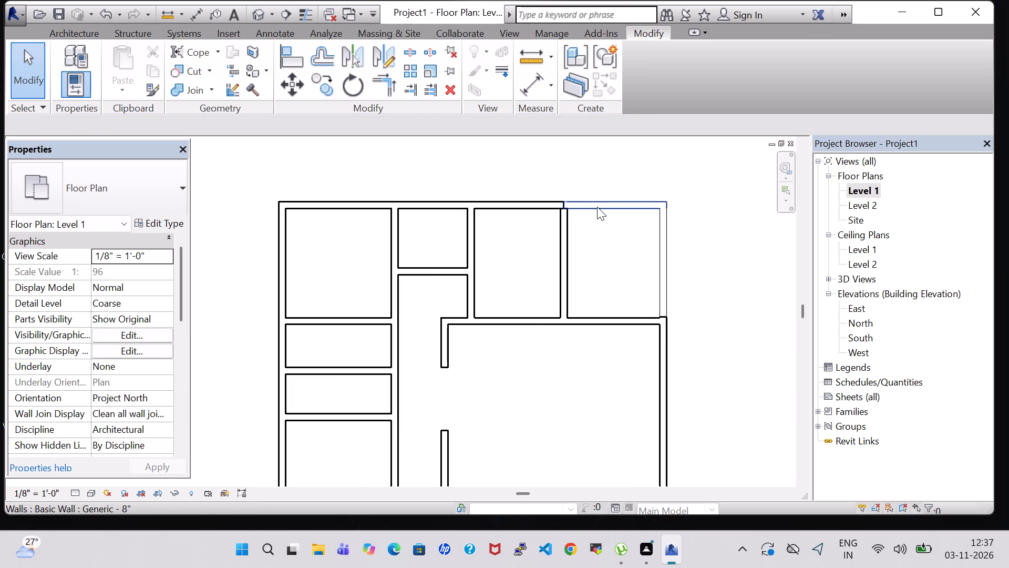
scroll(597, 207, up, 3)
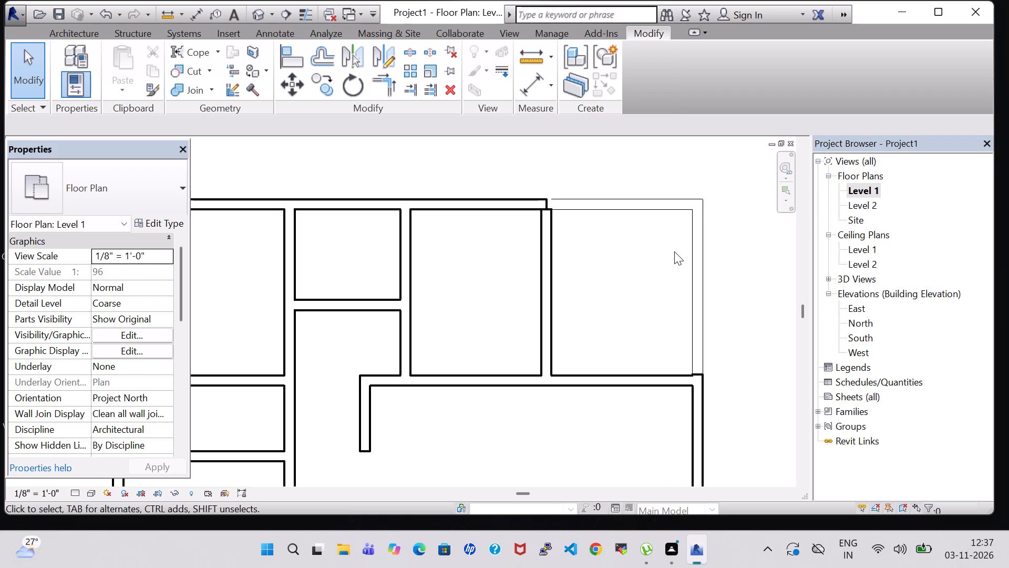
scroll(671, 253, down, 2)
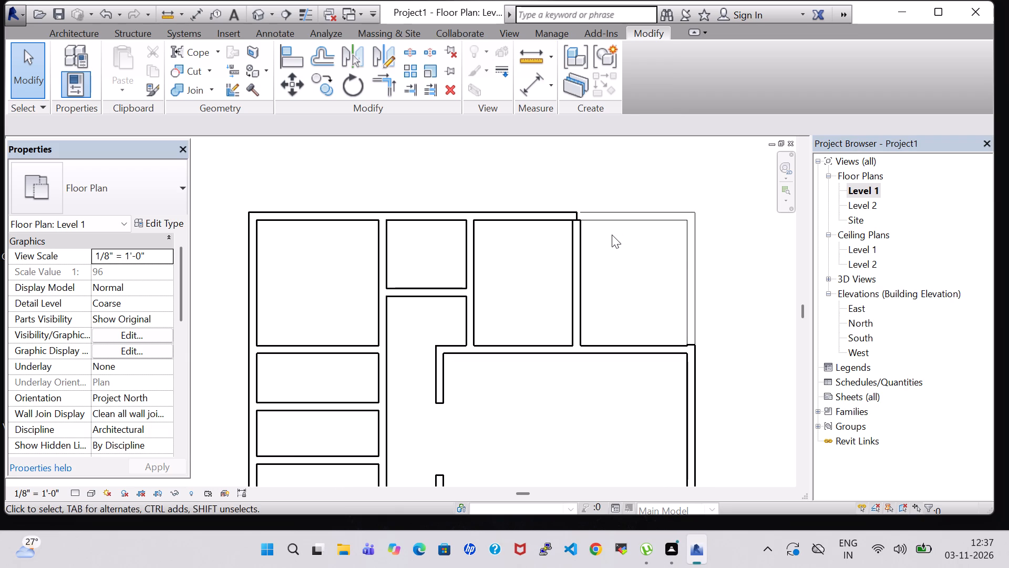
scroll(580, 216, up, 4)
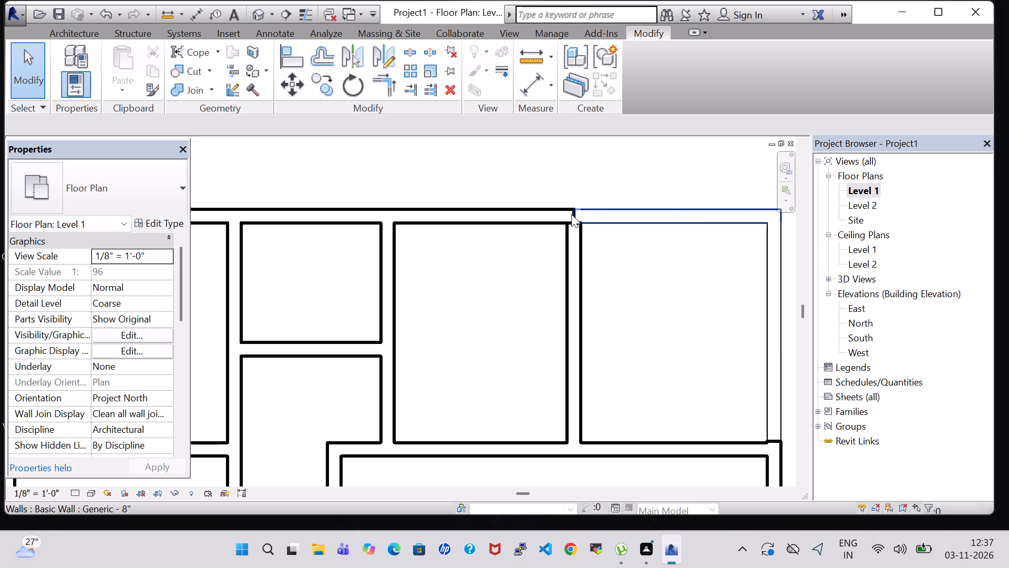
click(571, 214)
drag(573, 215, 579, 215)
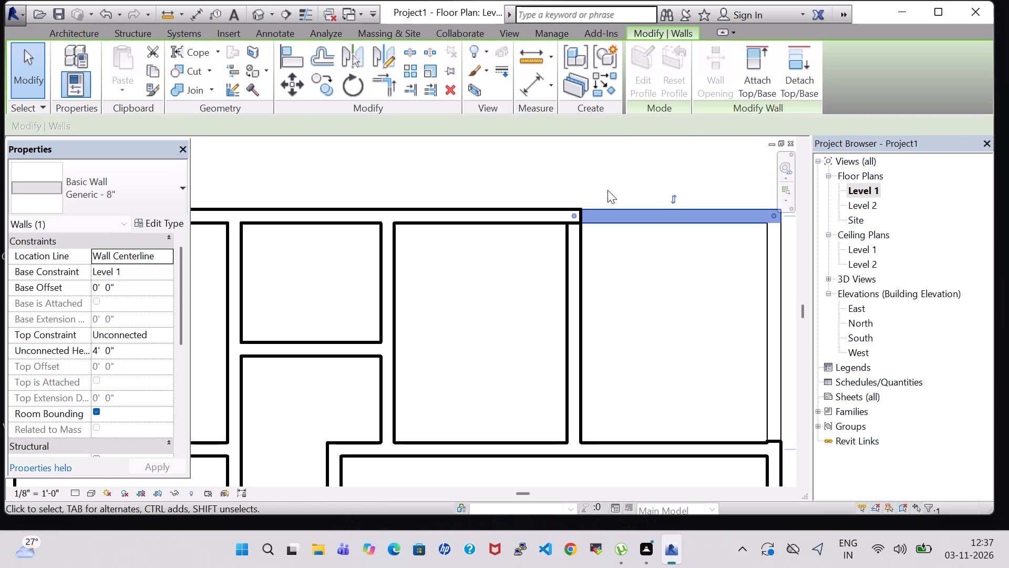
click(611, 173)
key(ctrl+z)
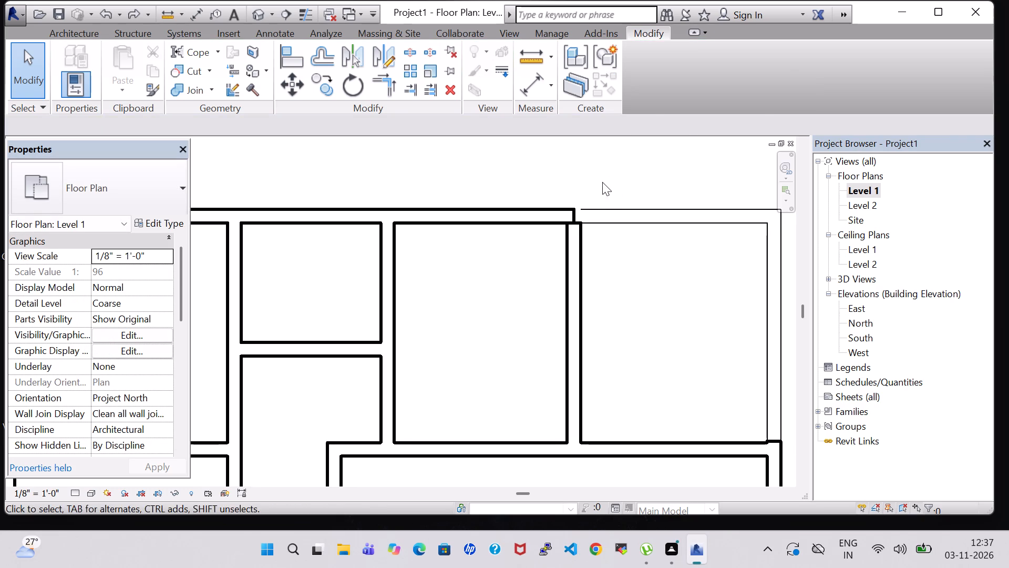
Delete the 4' high north exterior wall segment of the northeast room.
click(603, 209)
key(Delete)
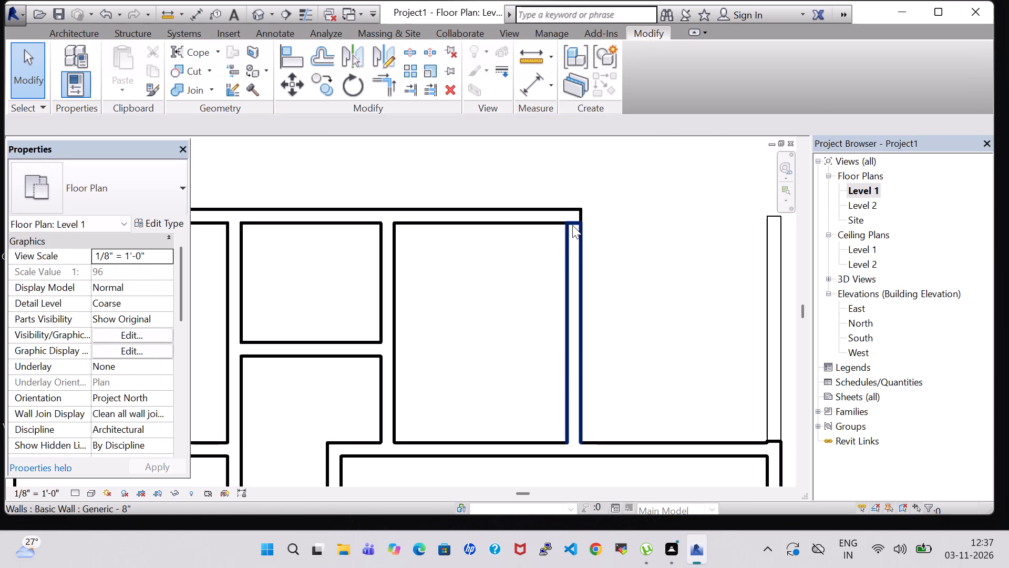
Pull the tall north exterior wall's east end back from the northeast room's west partition, to a length of 27'-2".
click(582, 213)
drag(581, 213, 568, 215)
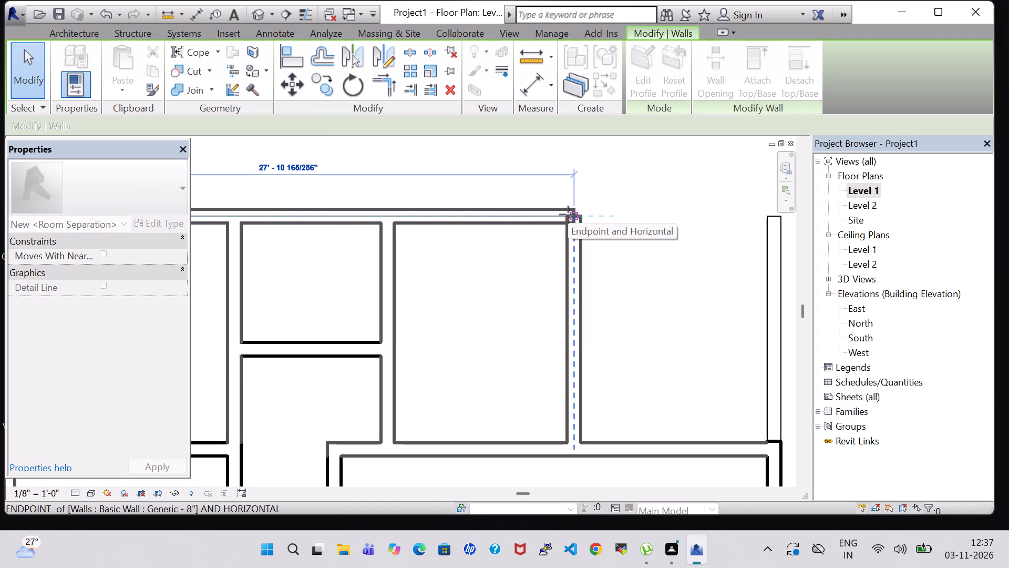
drag(568, 215, 560, 217)
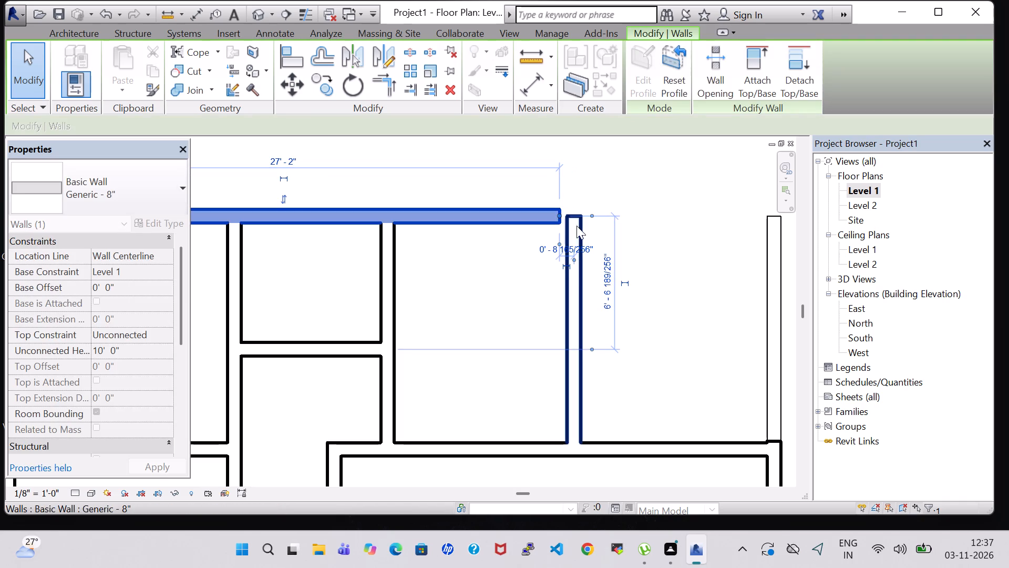
Nudge the northeast room's west partition south so its north end clears the north exterior wall's line.
click(571, 216)
key(Down)
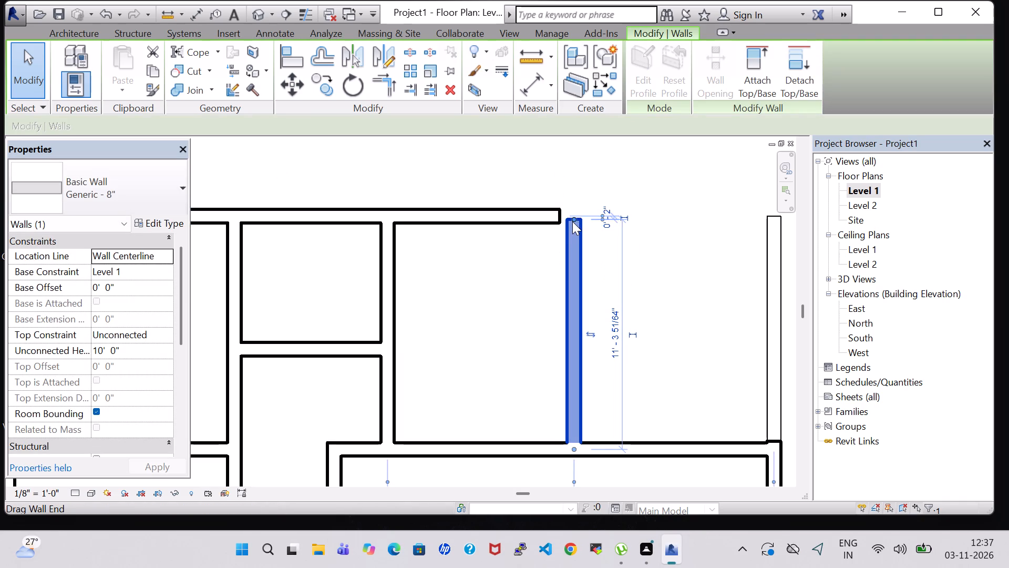
key(Down)
key(Down)
Draw a 10' high north exterior wall about 10'-3" long from the tall north wall's end to the low east wall.
click(559, 211)
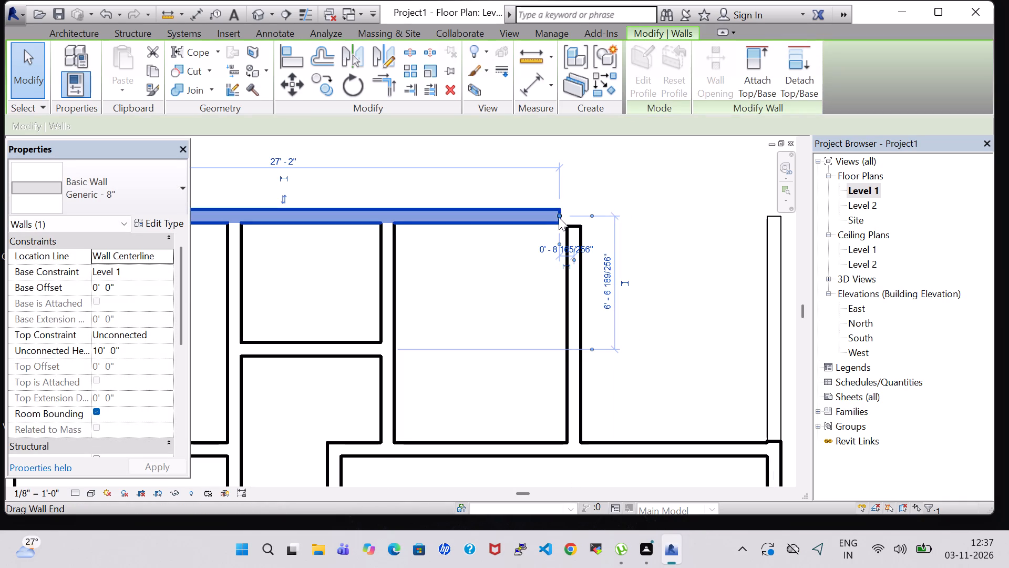
click(71, 31)
click(72, 50)
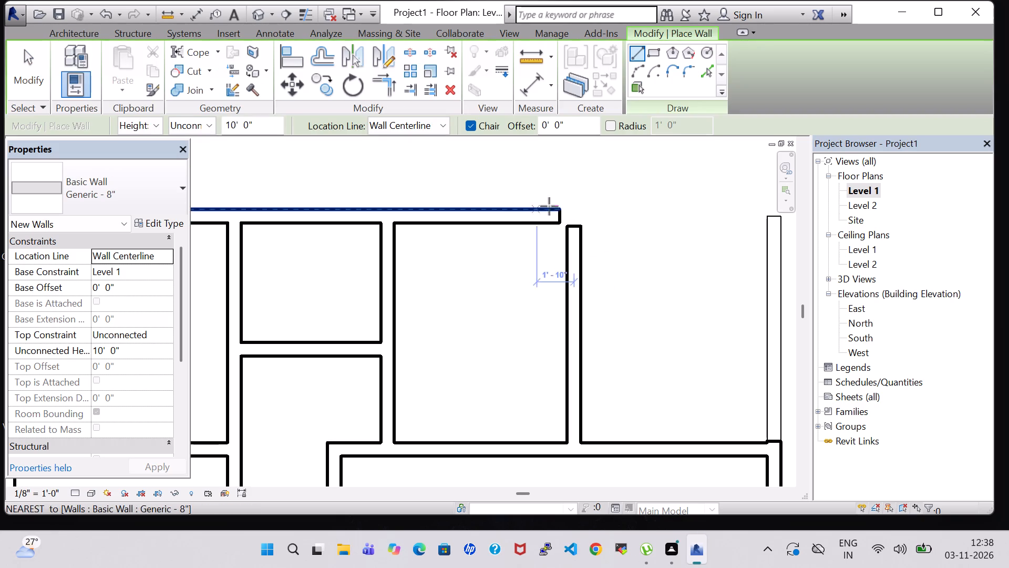
click(559, 216)
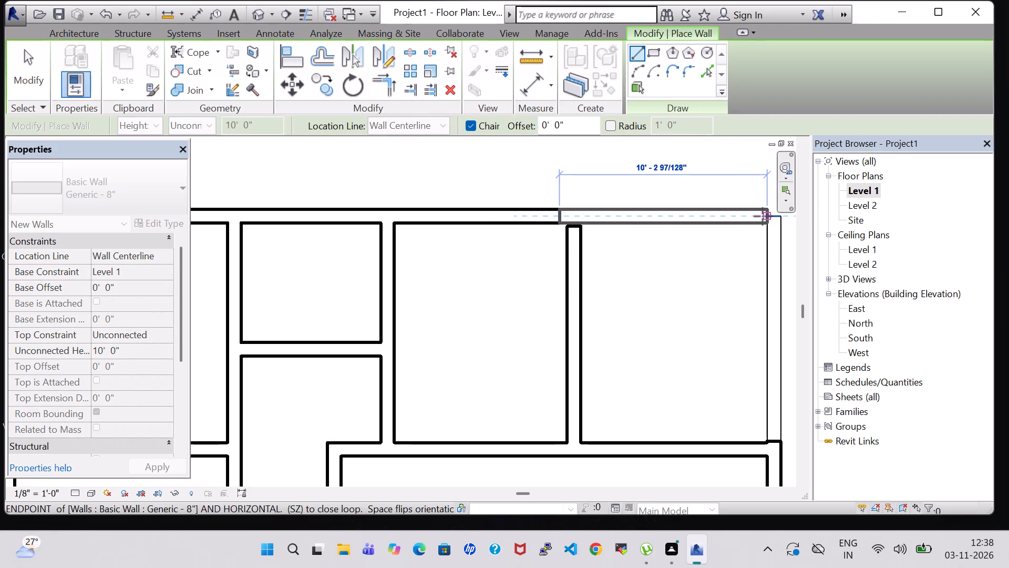
click(766, 217)
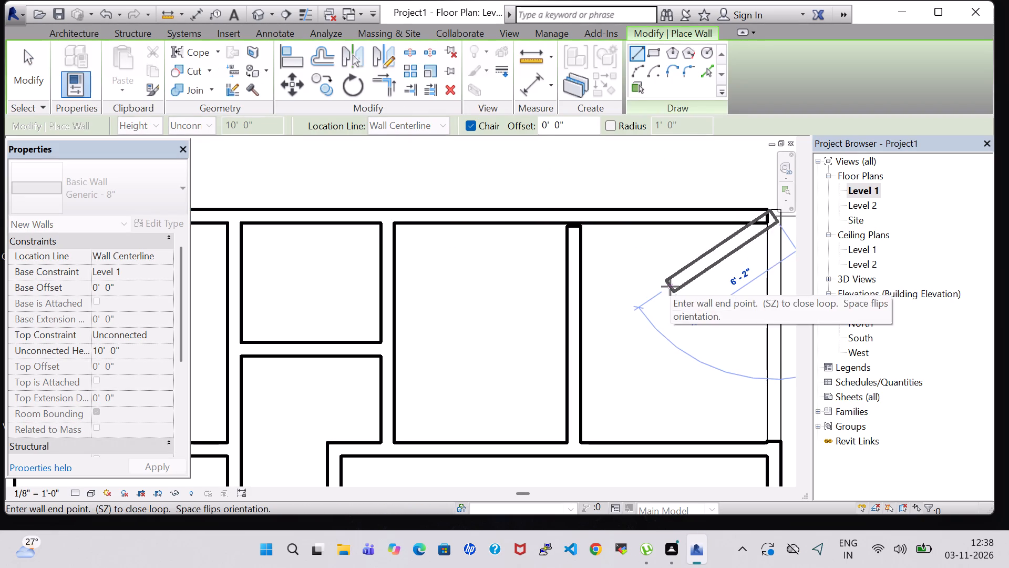
key(Escape)
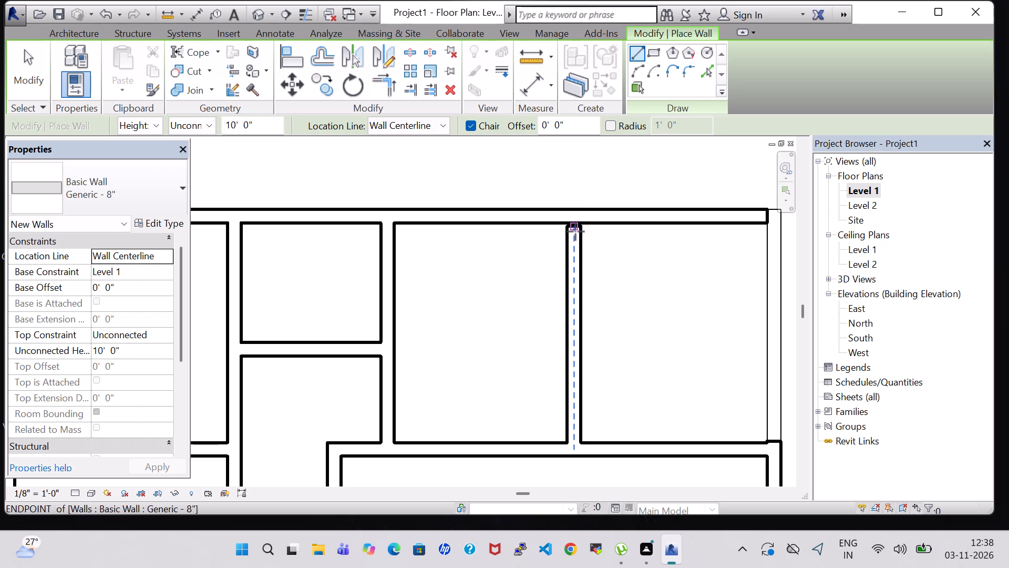
Draw a short wall joining the north end of the northeast room's west partition to the north exterior wall.
click(575, 231)
click(578, 213)
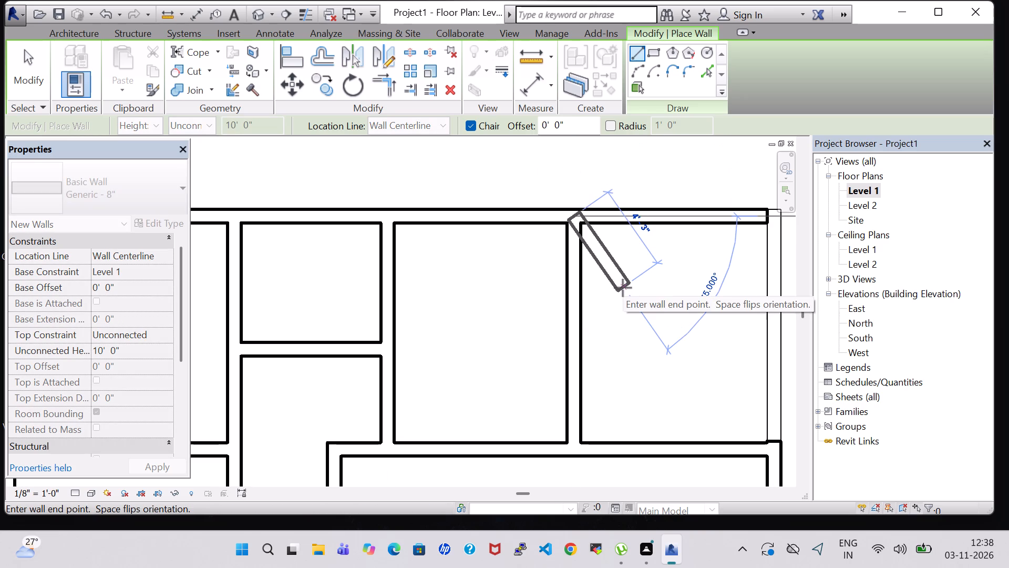
key(Escape)
key(Escape)
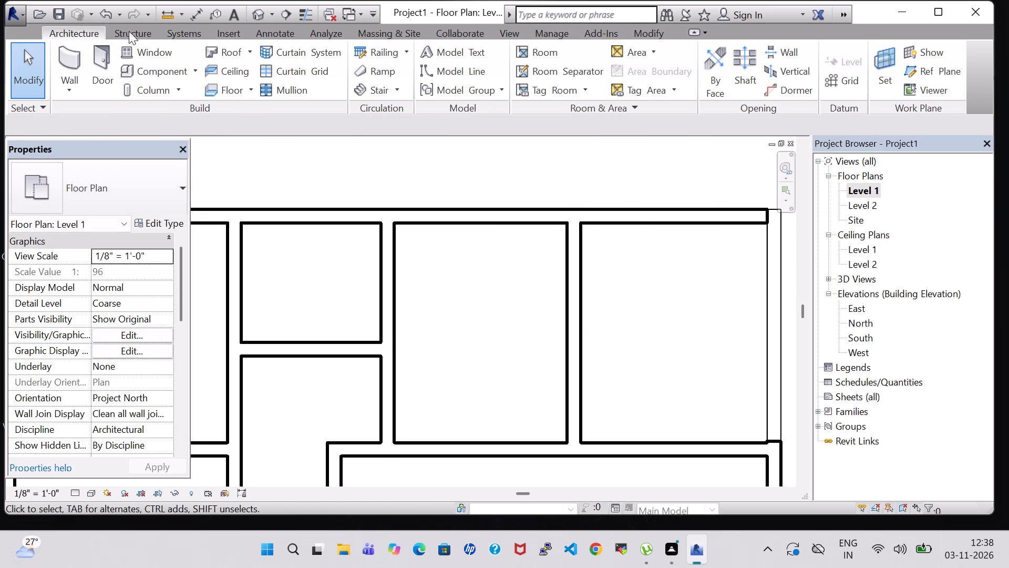
Split the north exterior wall where it meets the east face of the northeast room's west partition.
click(653, 30)
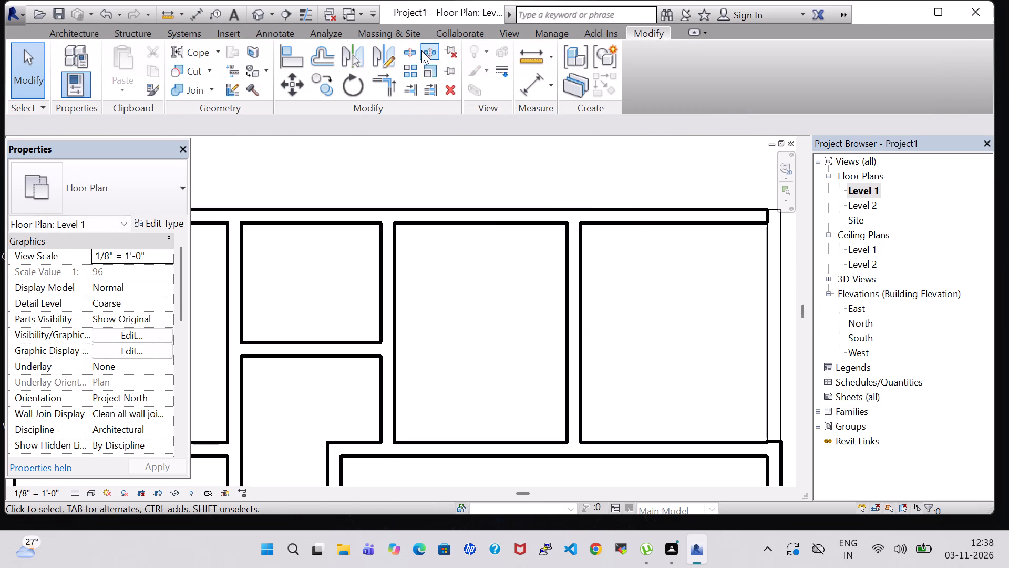
click(410, 52)
scroll(598, 224, up, 4)
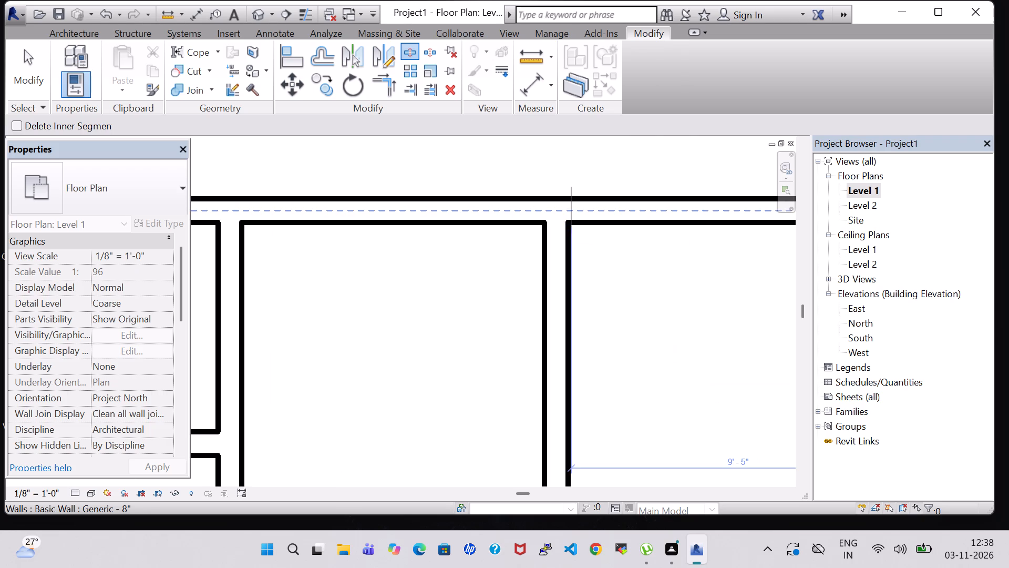
click(568, 214)
key(Escape)
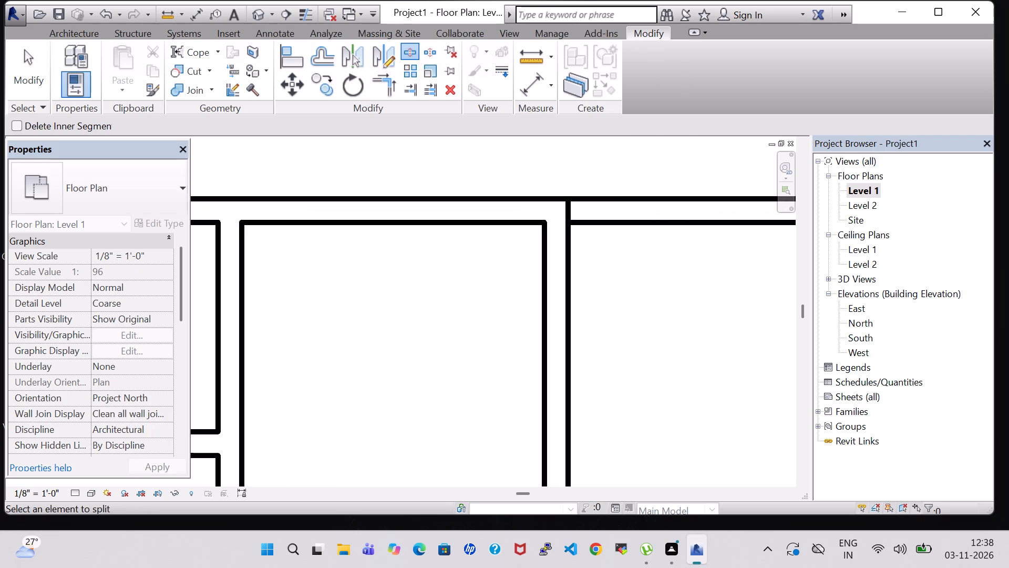
key(Escape)
scroll(647, 283, down, 4)
Set the unconnected height of the north exterior wall segment over the northeast room to 4' and check it in 3D.
click(703, 239)
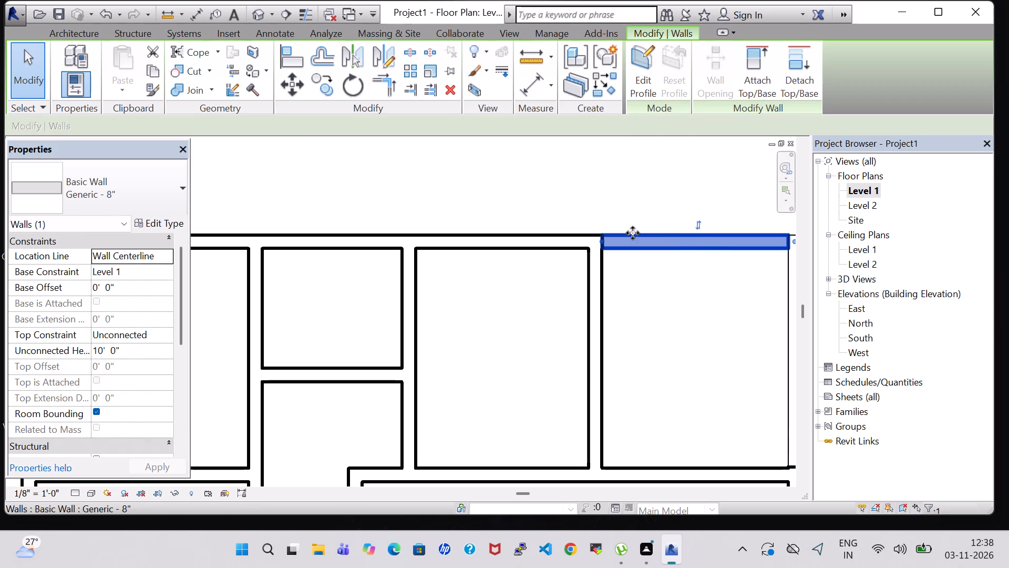
click(103, 349)
key(BackSpace)
key(BackSpace)
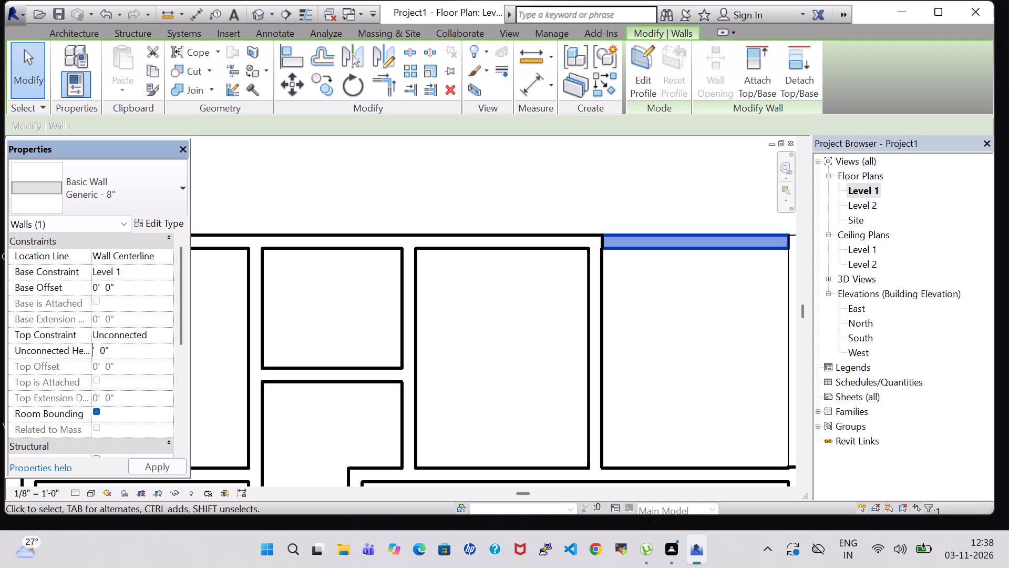
key(4)
key(Return)
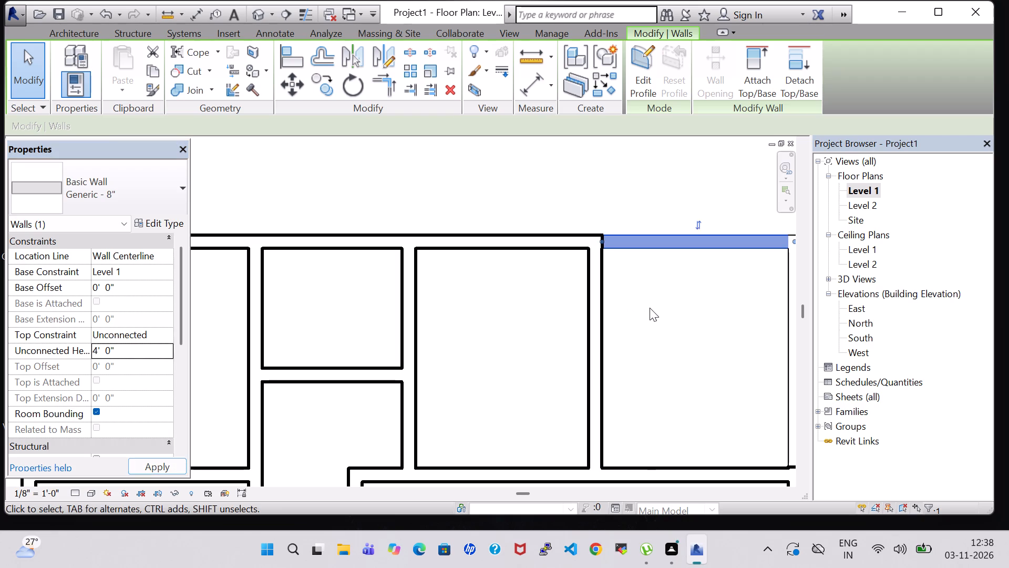
click(650, 308)
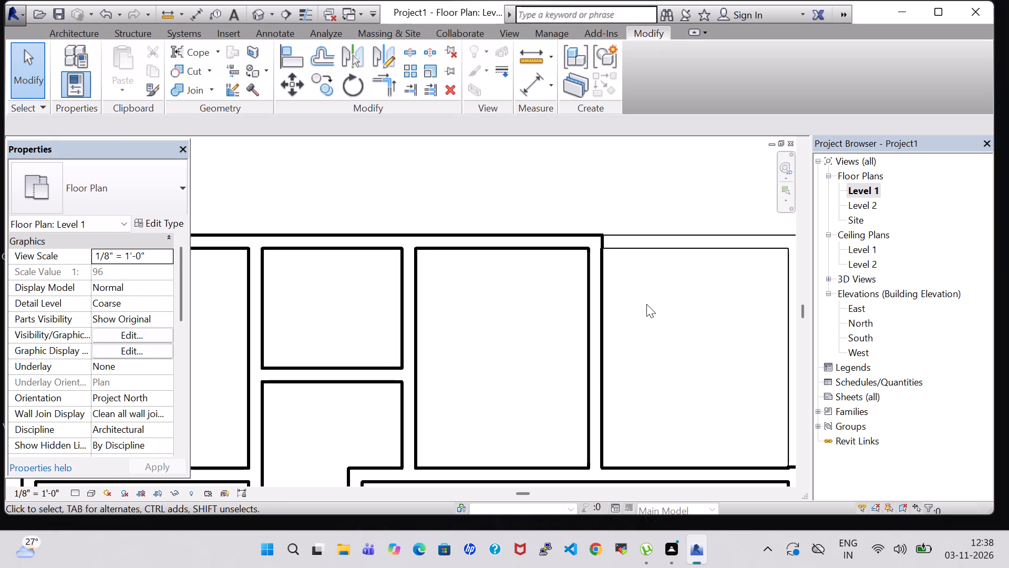
scroll(643, 309, down, 3)
middle_drag(643, 309, 604, 305)
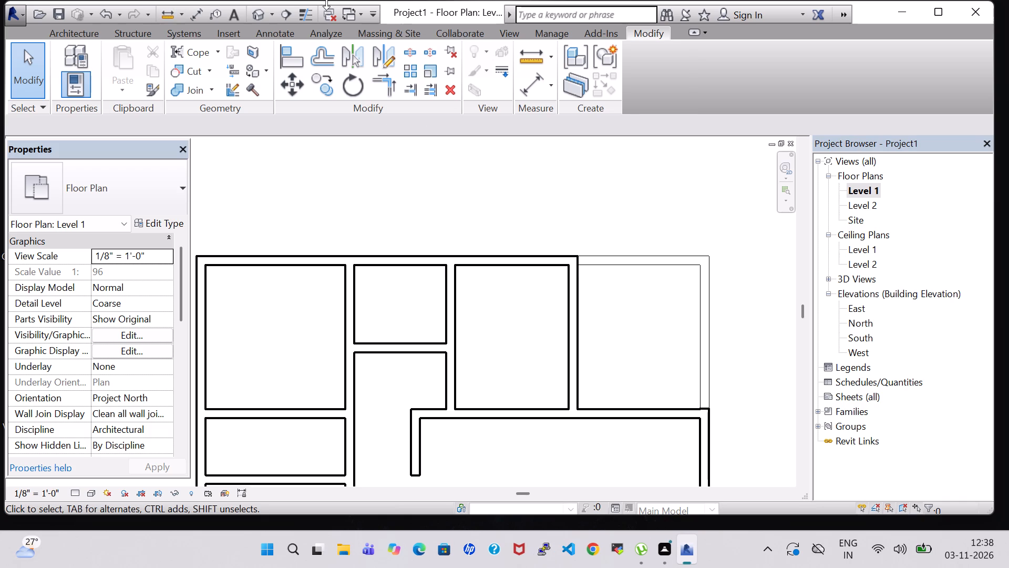
click(262, 14)
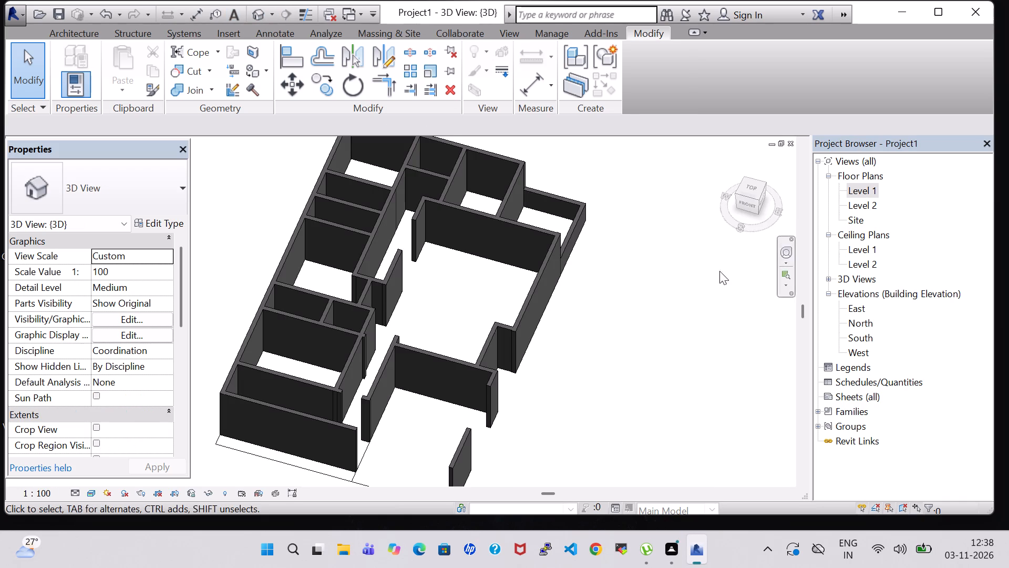
click(867, 190)
click(867, 190)
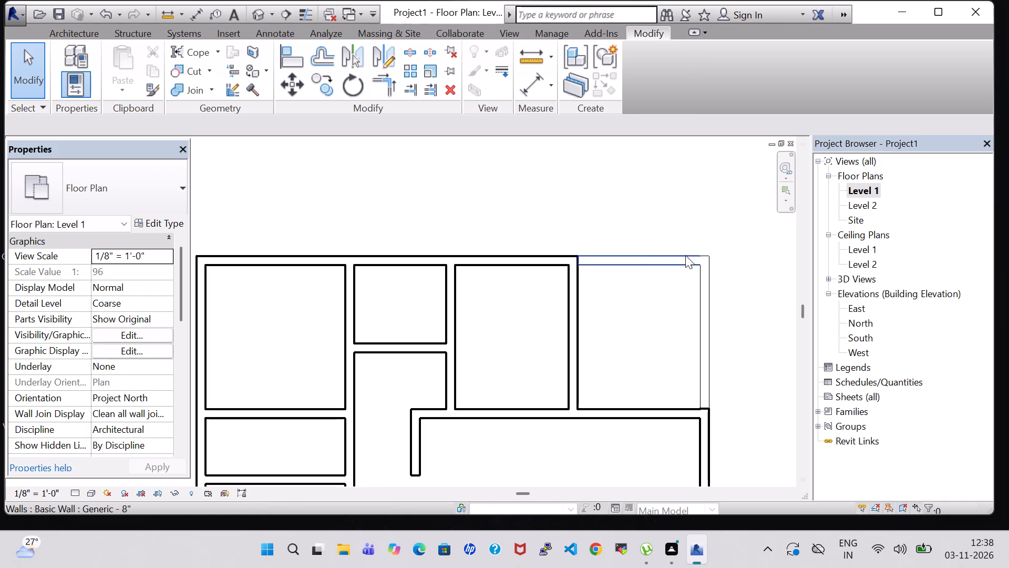
Sketch a railing path along the centerlines of the northeast room's low north and east walls, running 11'-1" down the east side.
click(84, 30)
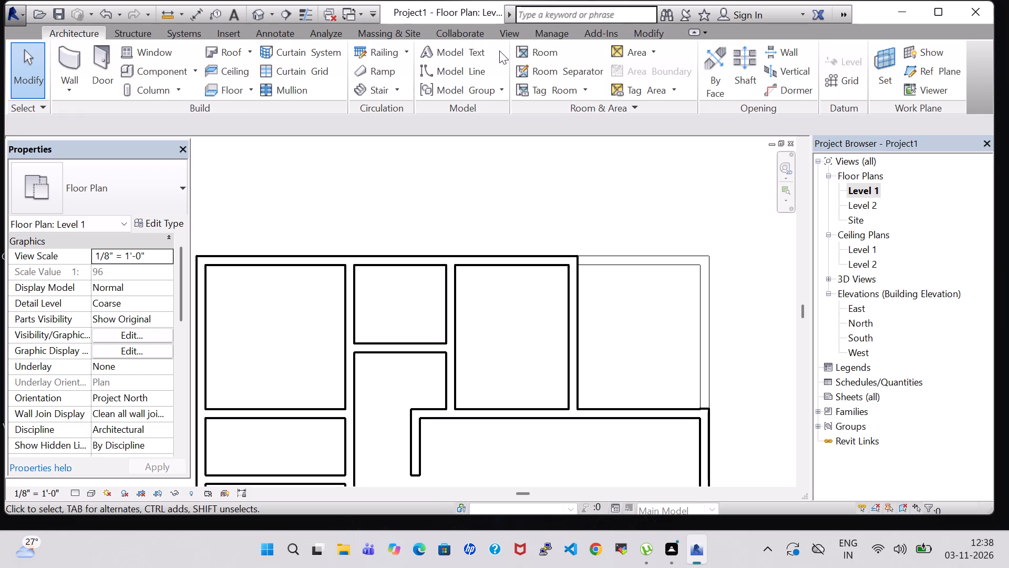
click(381, 55)
scroll(623, 272, up, 5)
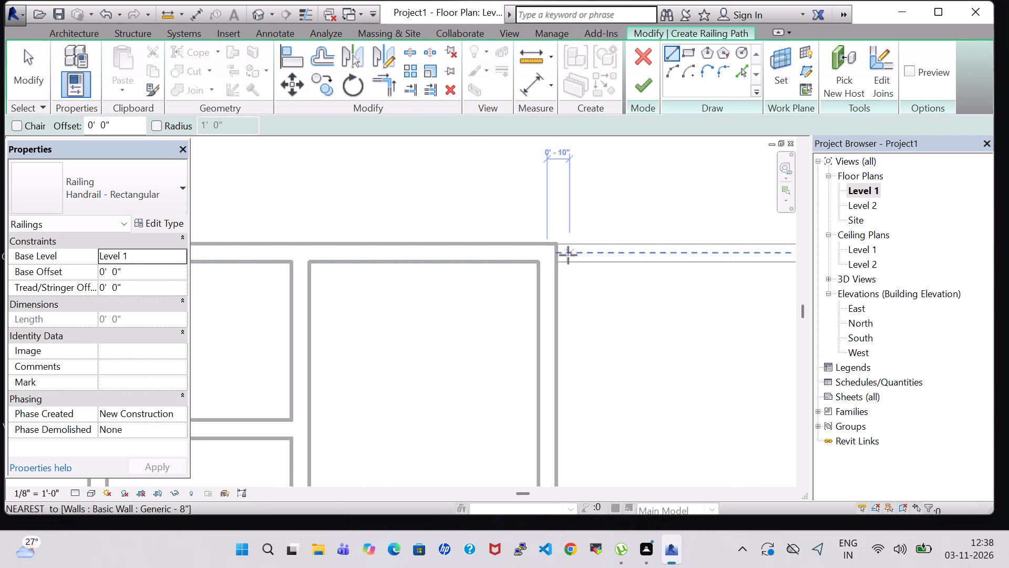
click(554, 254)
middle_drag(726, 251, 559, 275)
click(642, 277)
click(643, 278)
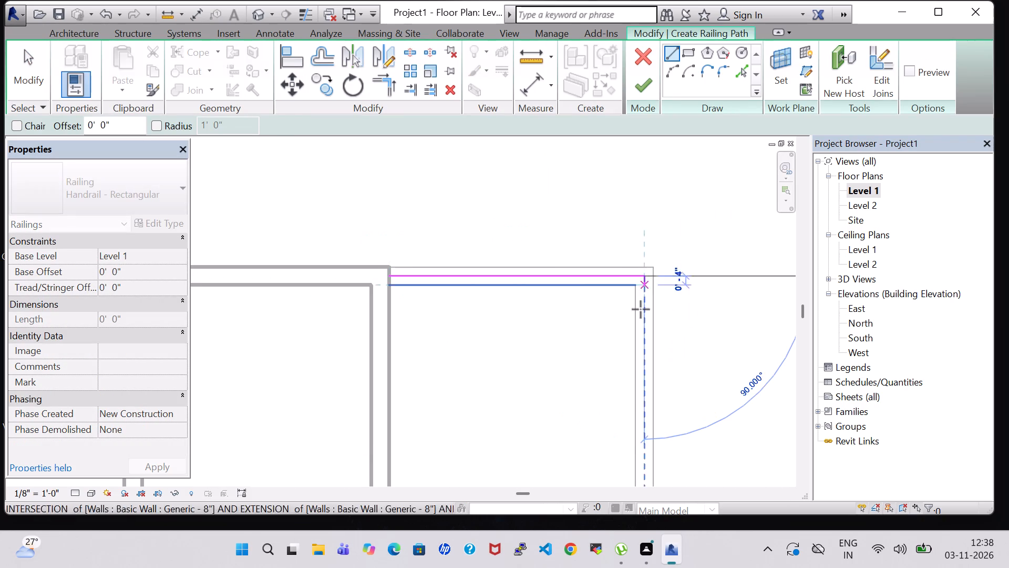
middle_drag(637, 439, 640, 281)
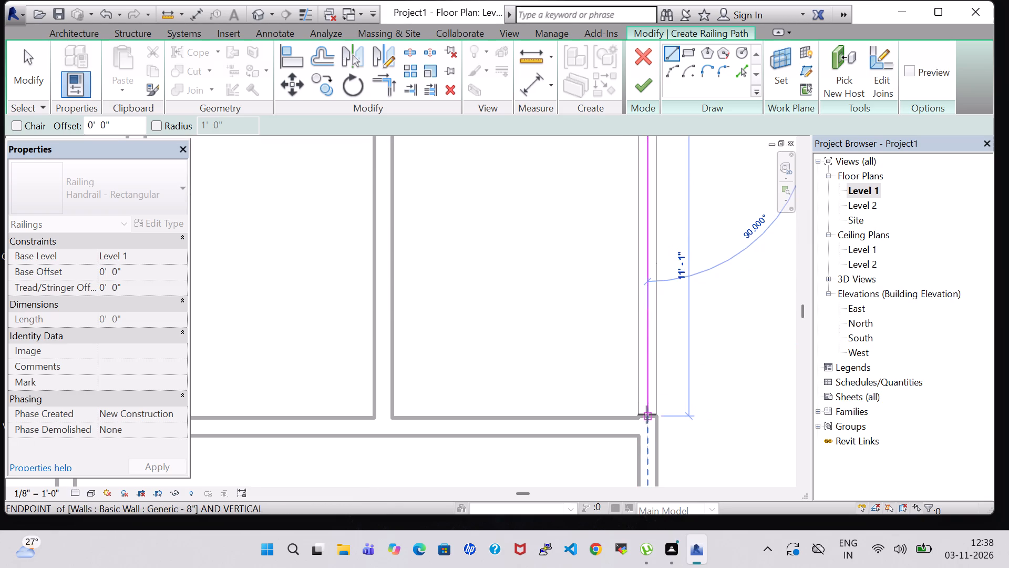
click(647, 414)
key(Escape)
key(Escape)
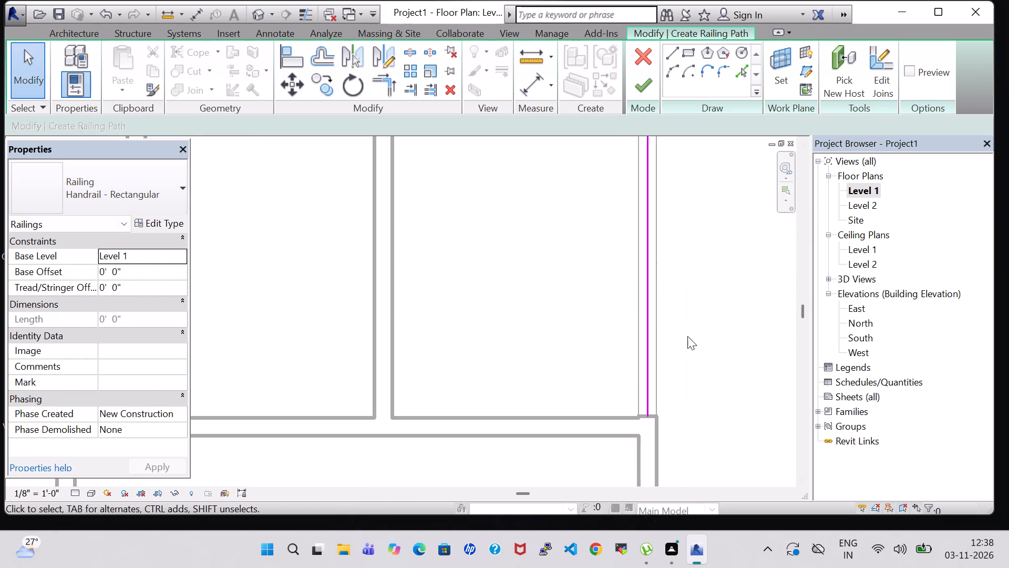
Set the railing's base offset to 4' on Level 1 and finish the railing.
click(108, 269)
key(Left)
key(BackSpace)
key(4)
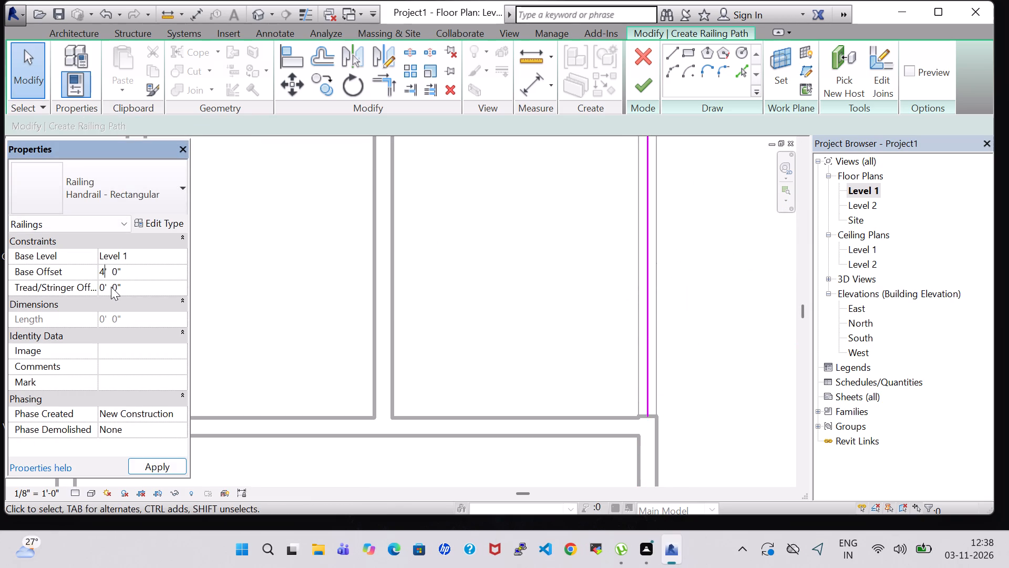
click(642, 90)
click(718, 249)
Change the northeast room's railing type to Glass Panel - Bottom Fill in the 3D view.
scroll(718, 249, down, 4)
middle_drag(719, 240, 680, 248)
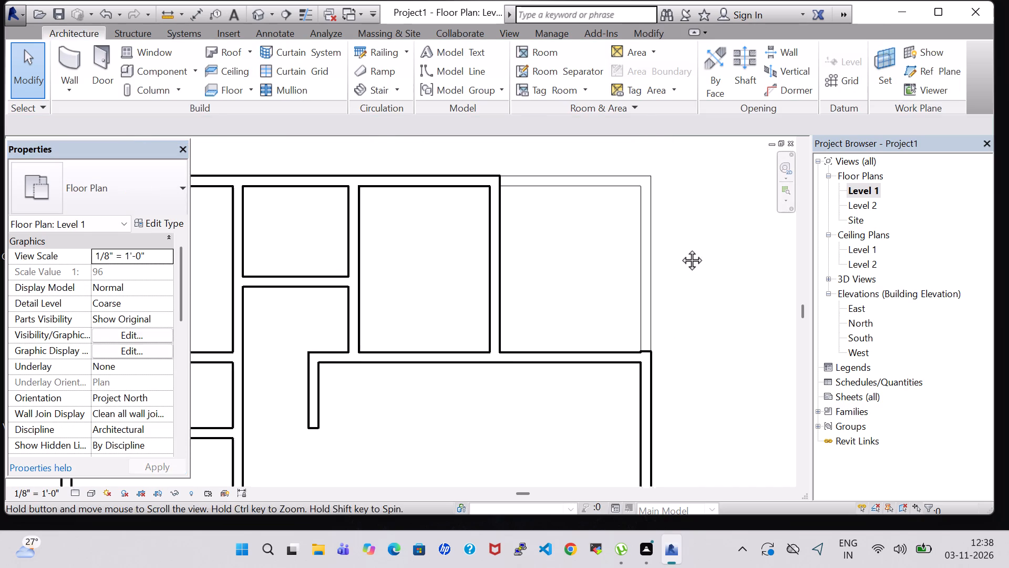
middle_drag(680, 248, 679, 249)
click(252, 14)
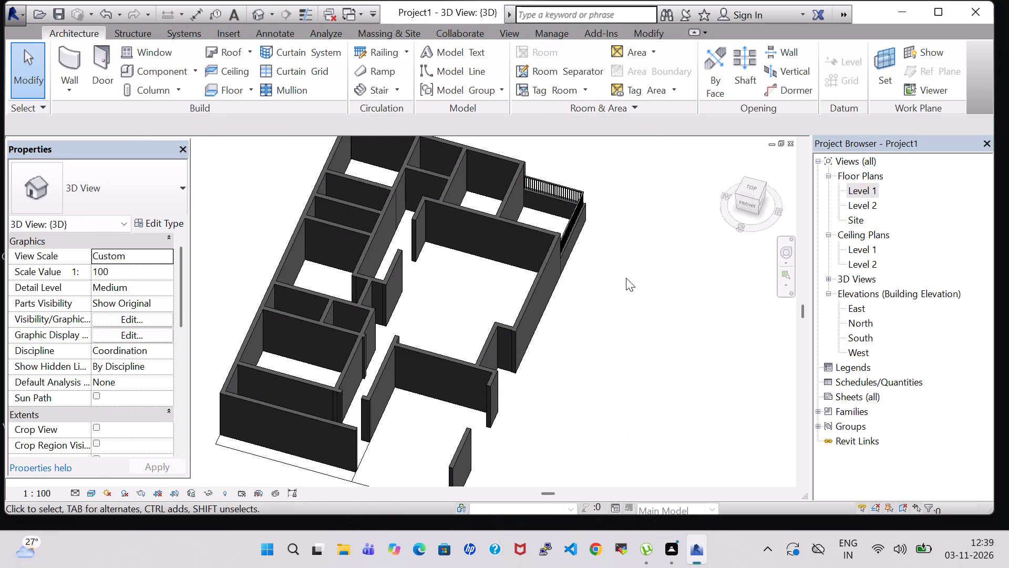
middle_drag(640, 275, 584, 226)
click(606, 269)
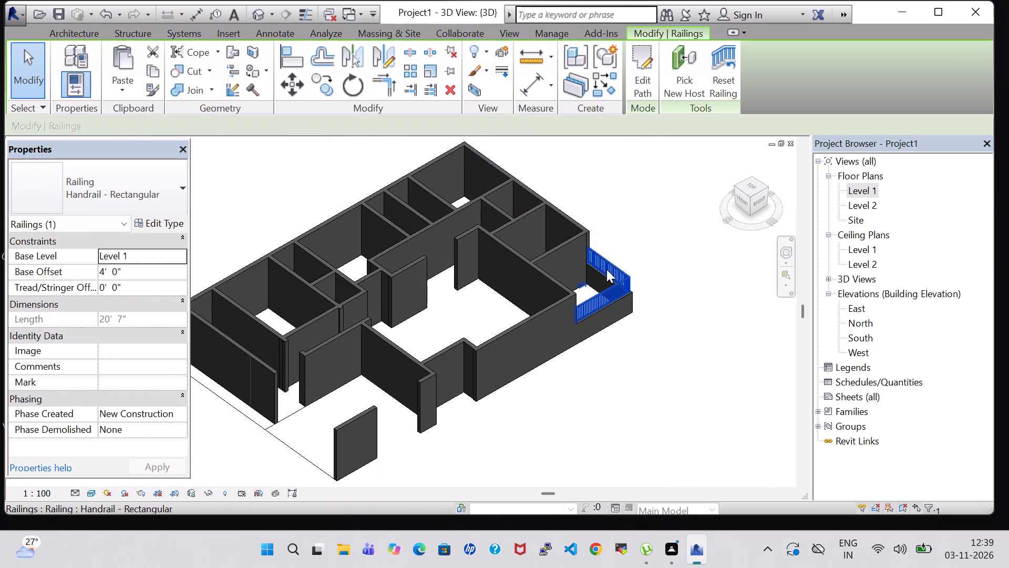
click(78, 173)
click(71, 272)
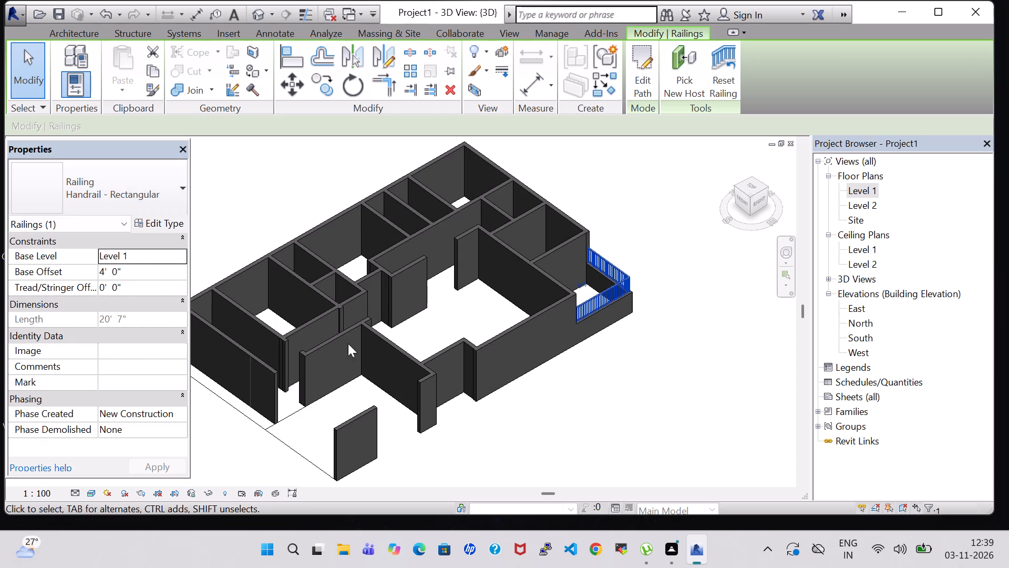
click(530, 408)
shift+middle_drag(542, 401, 616, 366)
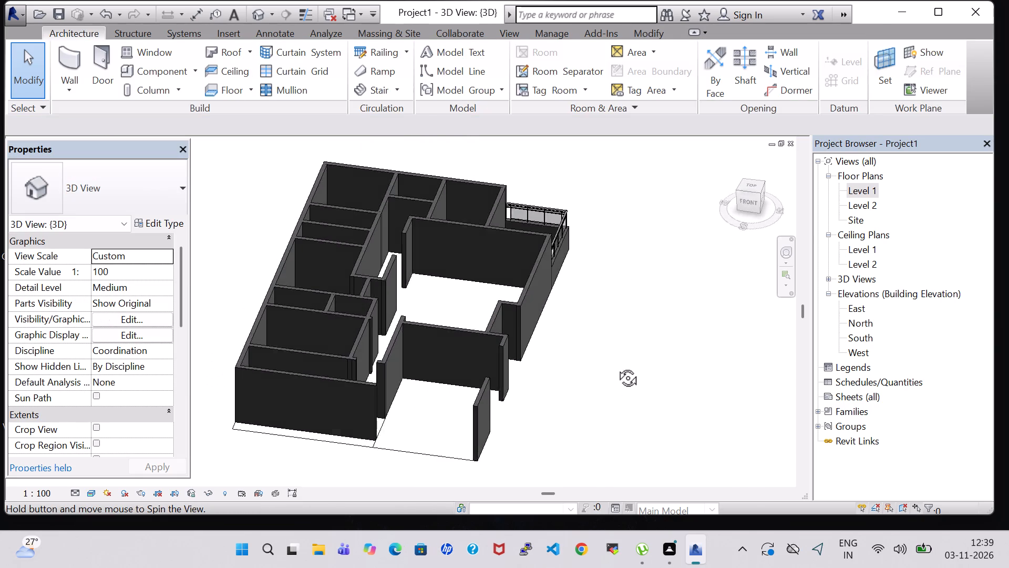
shift+middle_drag(616, 366, 617, 360)
In the Level 1 plan, nudge the large room's east exterior wall north so its south end lines up with the recess corner.
double_click(863, 186)
scroll(605, 242, down, 1)
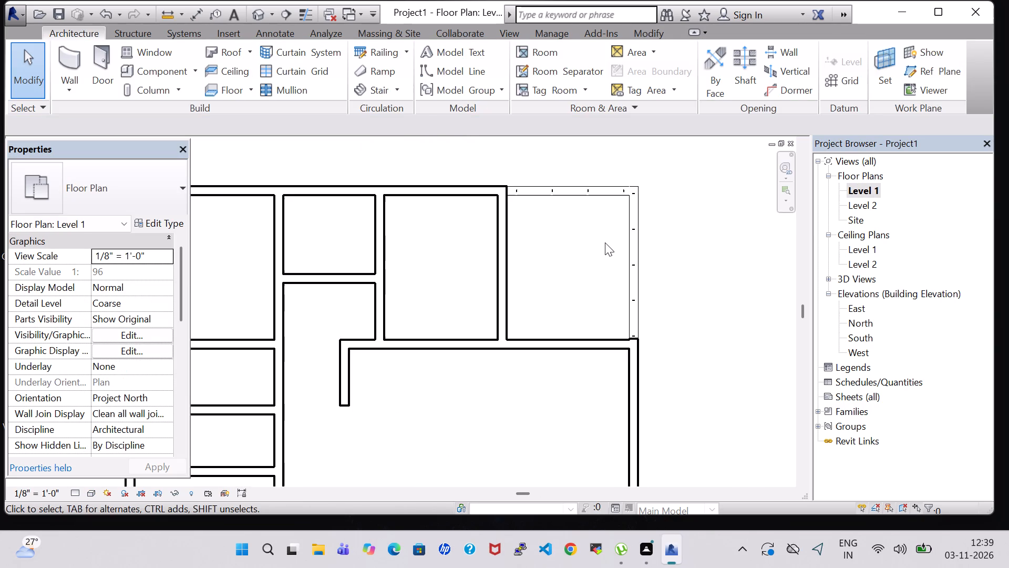
scroll(605, 242, down, 2)
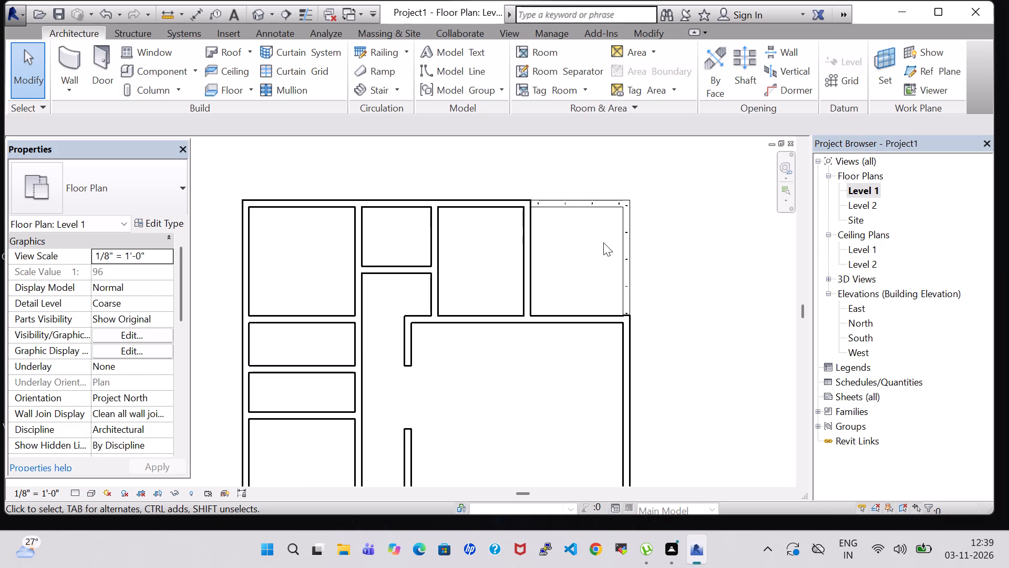
scroll(599, 247, down, 2)
middle_drag(663, 285, 664, 240)
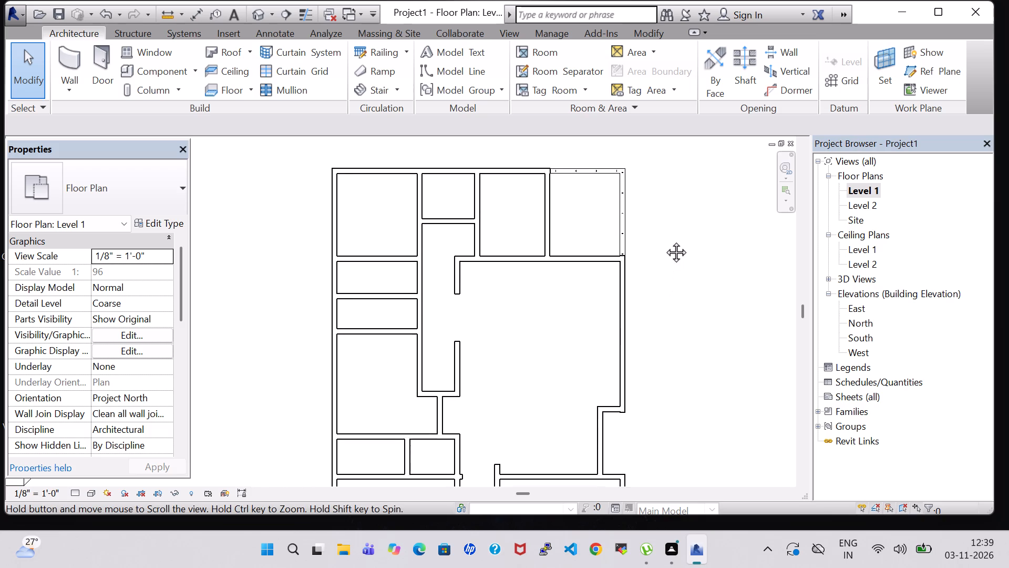
middle_drag(664, 240, 658, 228)
scroll(658, 228, down, 1)
middle_drag(658, 228, 649, 214)
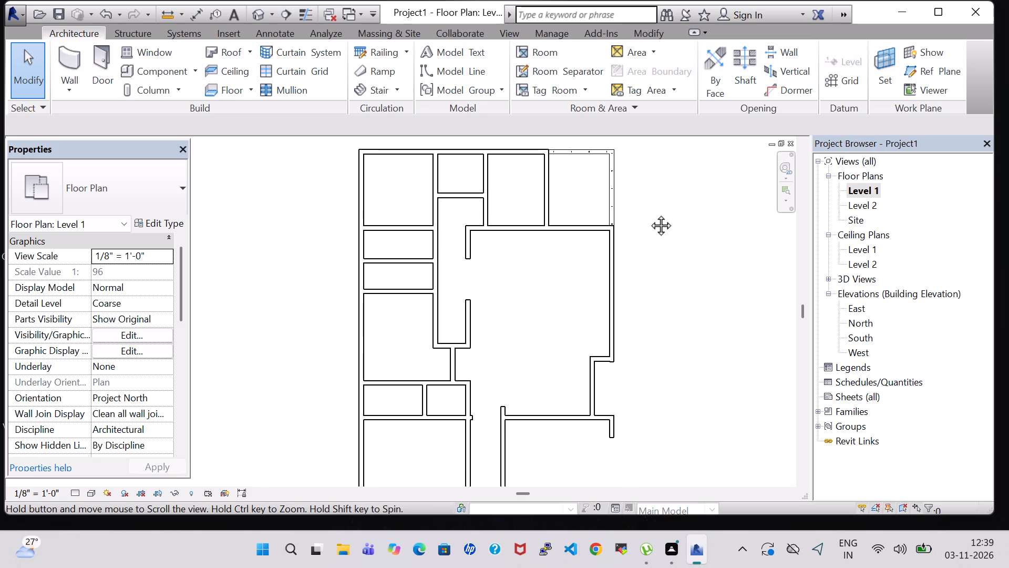
middle_drag(649, 214, 648, 213)
scroll(647, 216, down, 1)
middle_drag(666, 282, 652, 271)
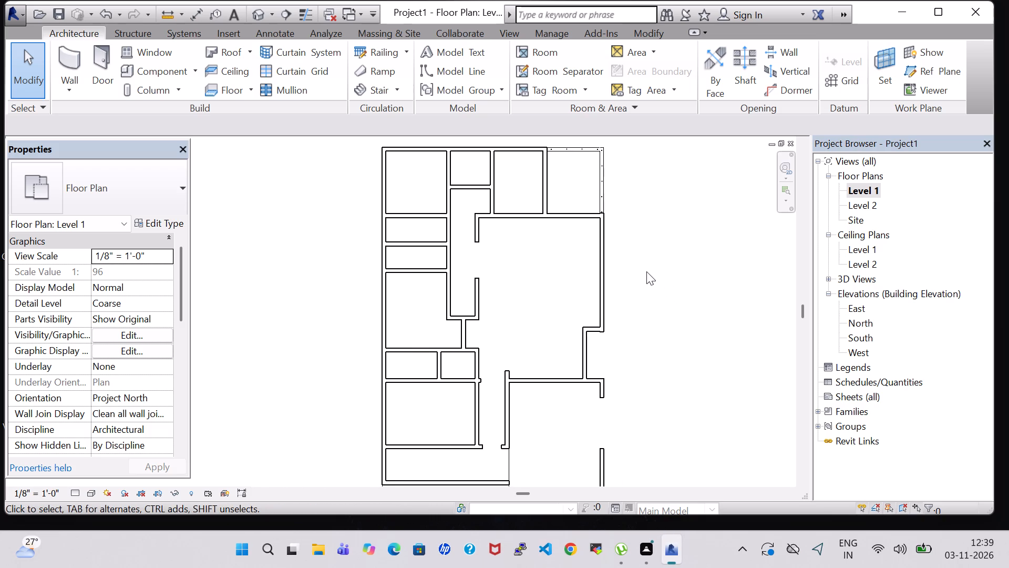
scroll(630, 278, up, 5)
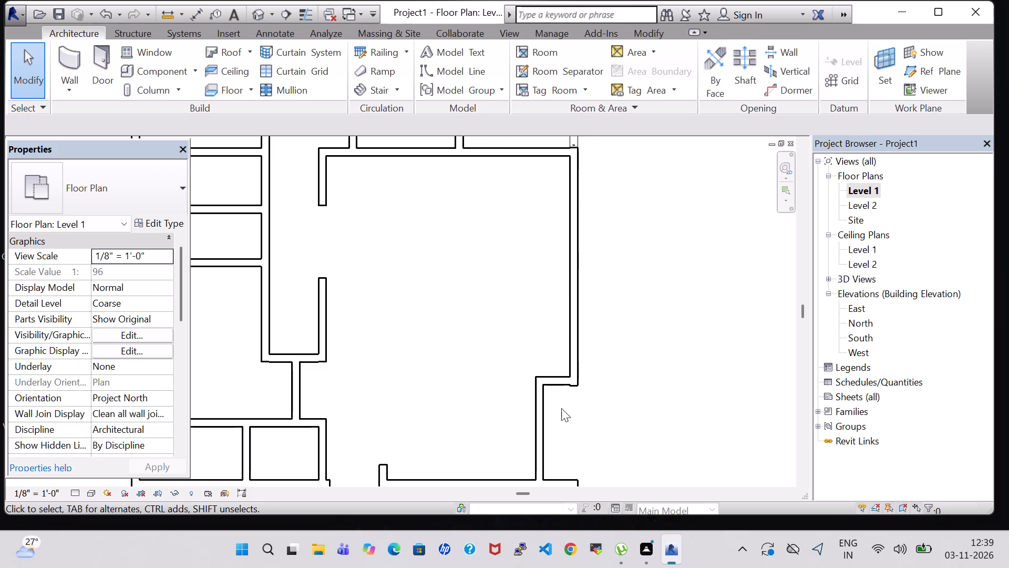
click(576, 383)
key(Up)
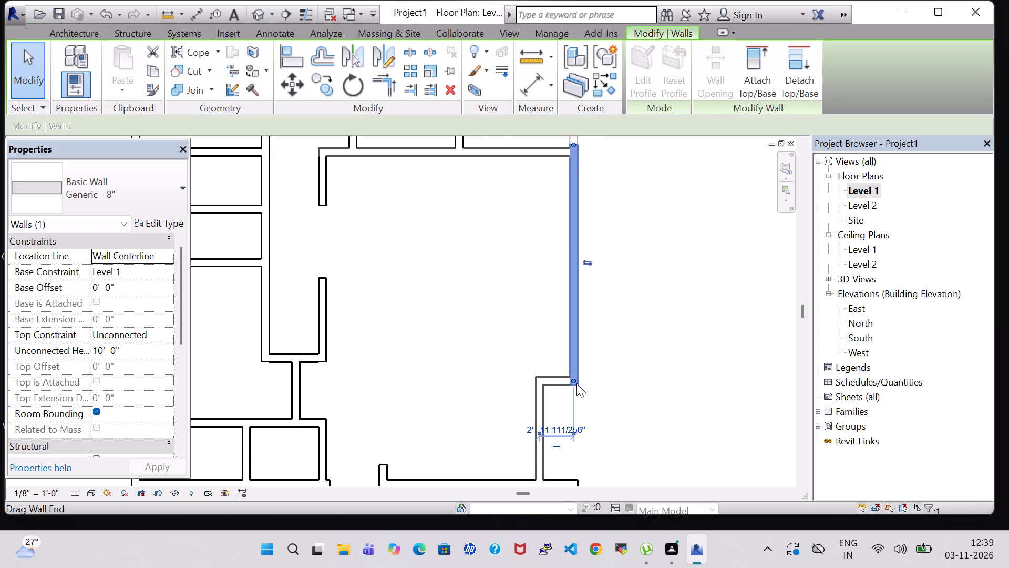
click(658, 327)
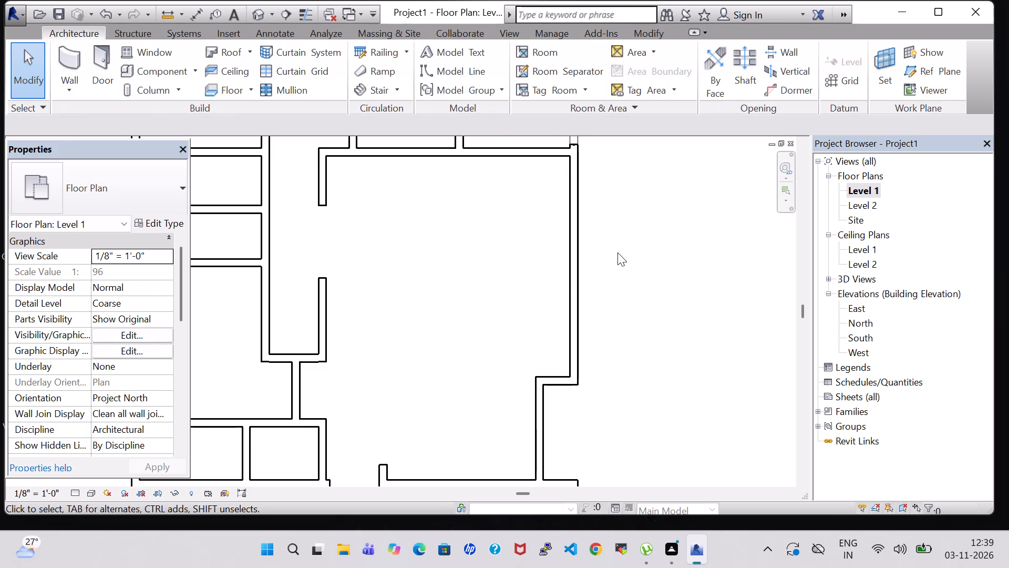
Examine the wall ends and corner junctions along the east side and the southern part of the Level 1 plan.
scroll(617, 252, down, 3)
scroll(617, 252, up, 5)
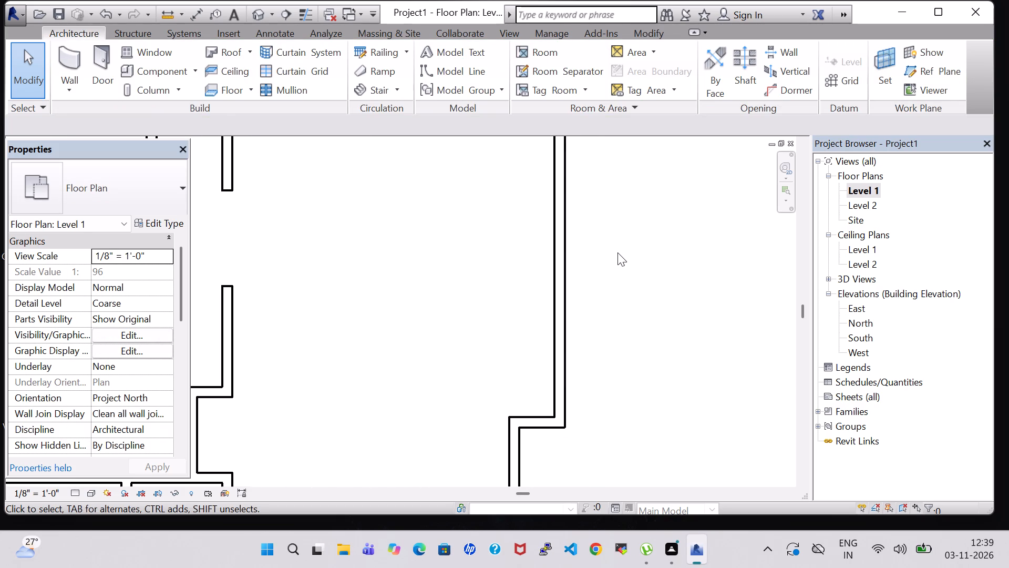
scroll(617, 252, down, 3)
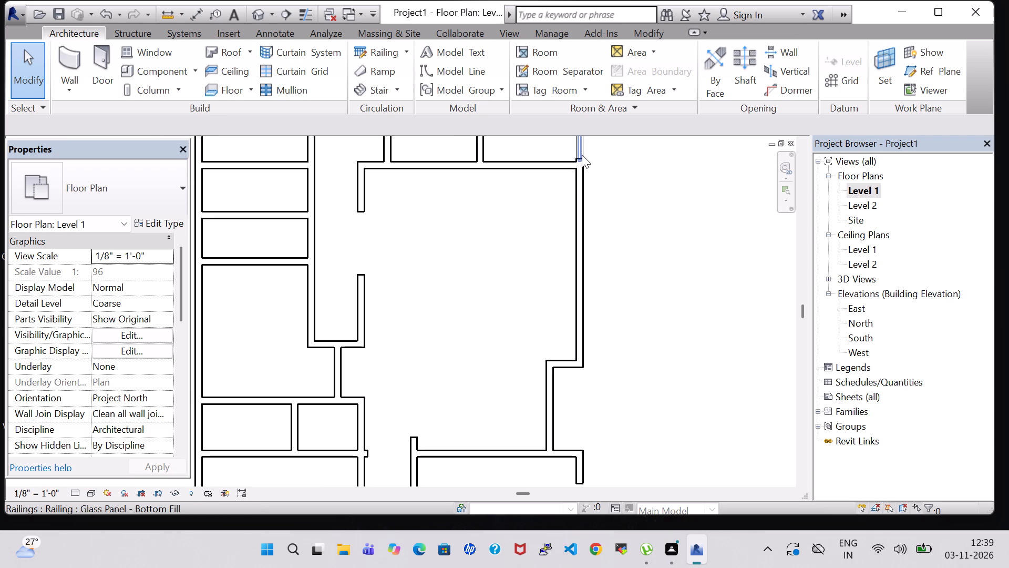
scroll(601, 208, down, 3)
middle_drag(673, 349, 671, 298)
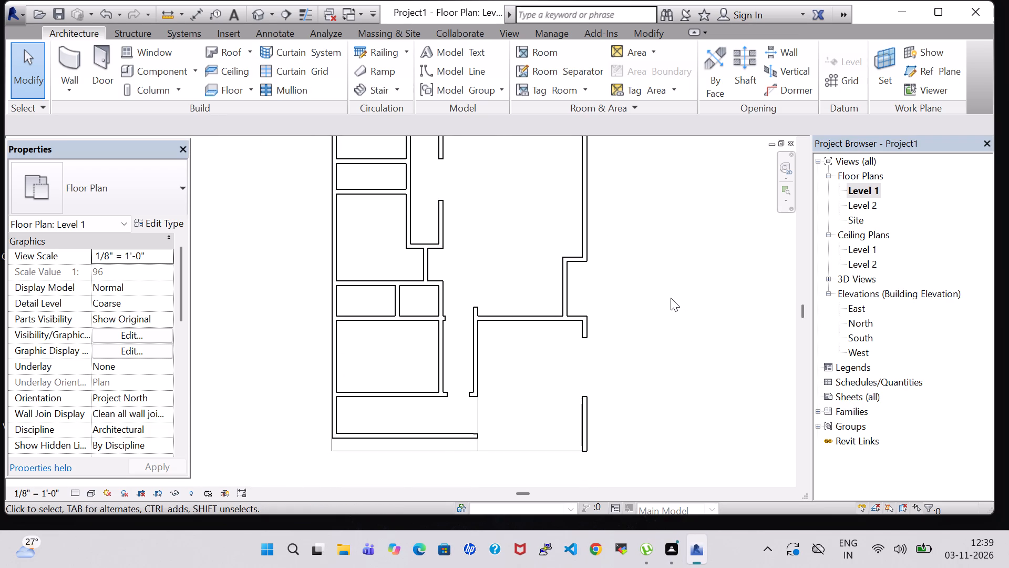
scroll(436, 455, up, 9)
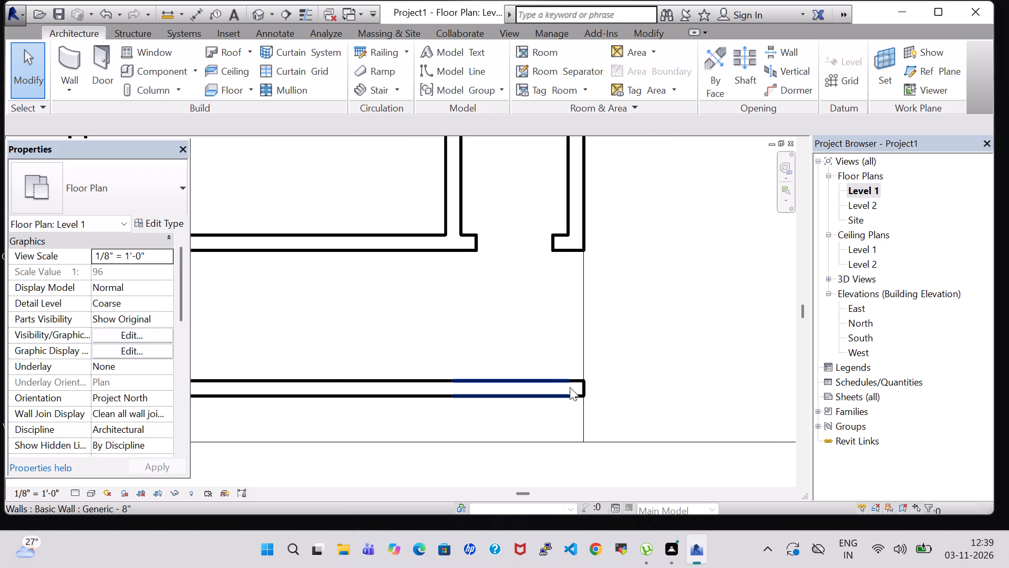
scroll(617, 382, down, 3)
click(620, 379)
scroll(620, 378, down, 5)
middle_drag(656, 334, 575, 364)
scroll(575, 364, down, 1)
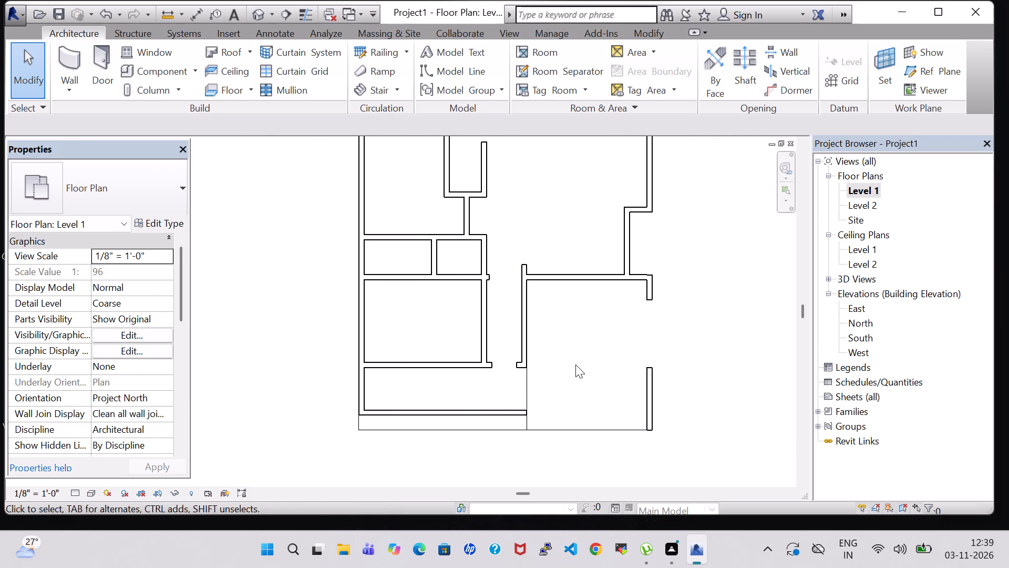
scroll(575, 364, down, 3)
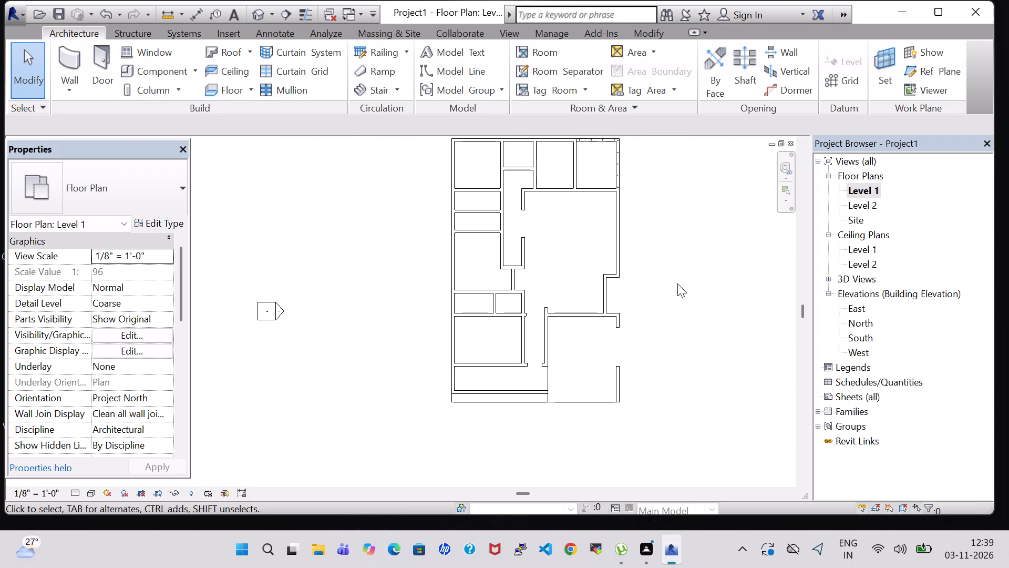
Extend the passage's east wall stub slightly farther north with a short Generic - 8" wall, 10' high, from its north end.
middle_drag(677, 283, 640, 303)
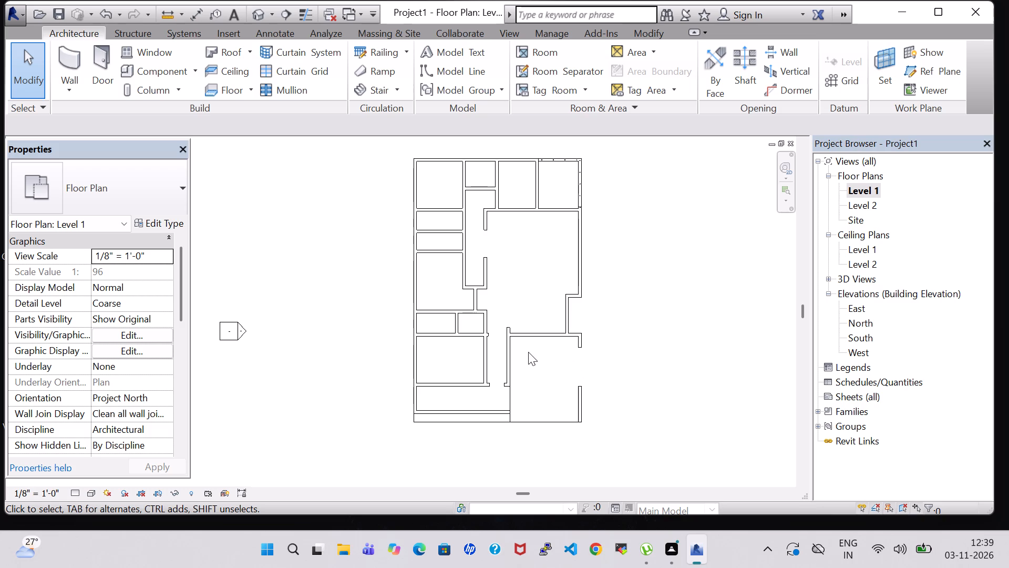
click(63, 54)
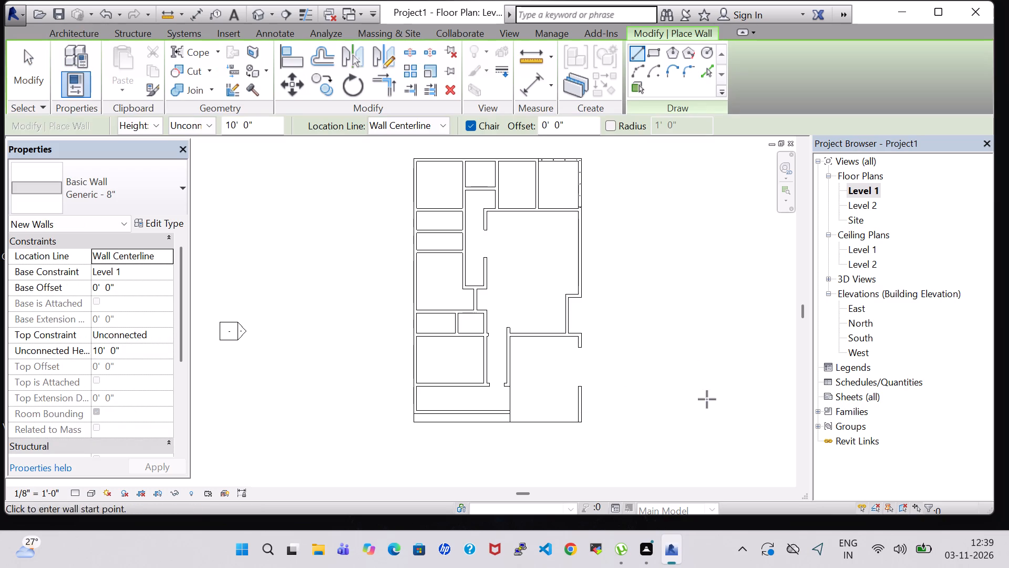
scroll(533, 320, up, 8)
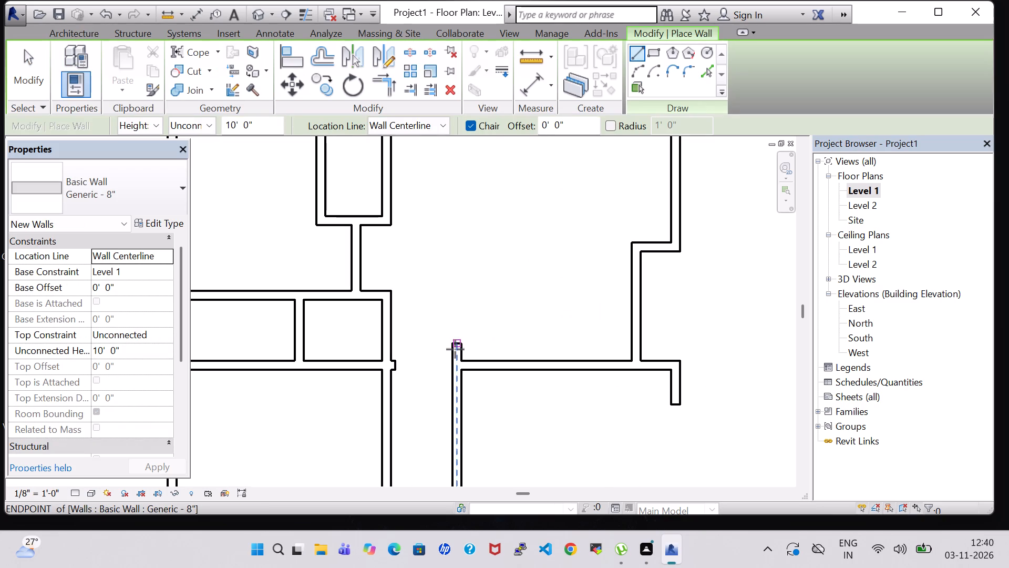
click(455, 349)
click(451, 327)
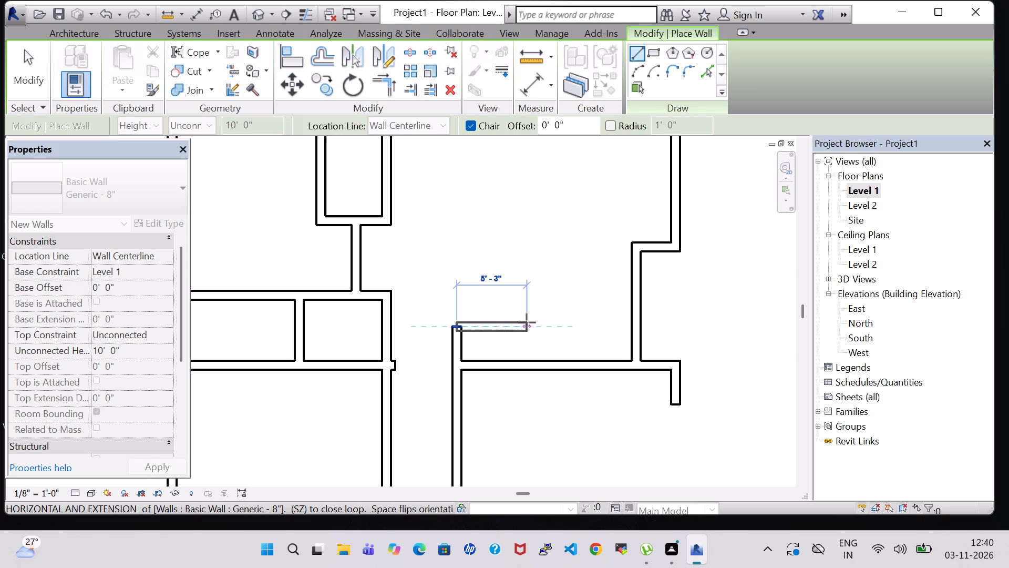
key(Escape)
key(Escape)
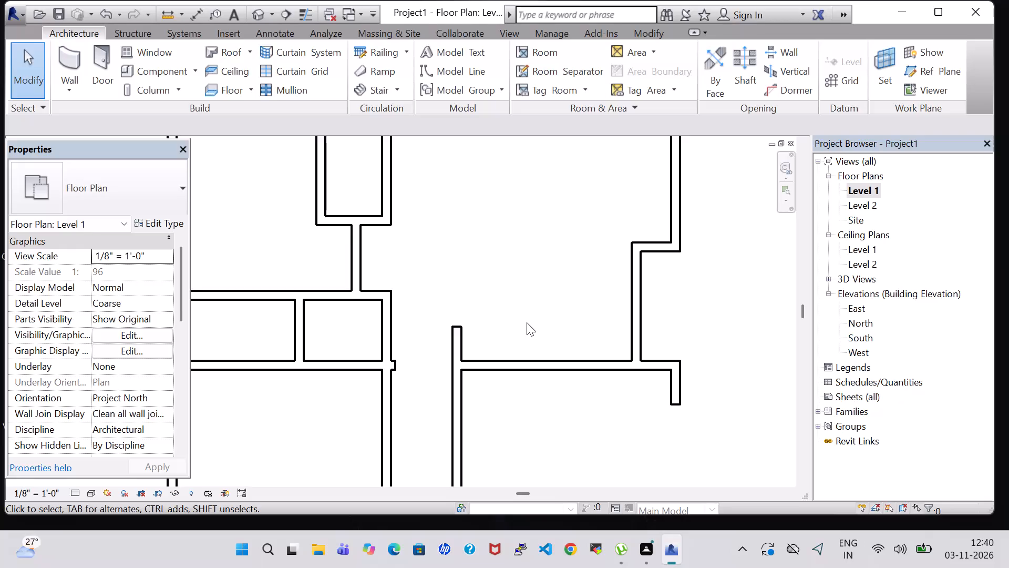
key(Escape)
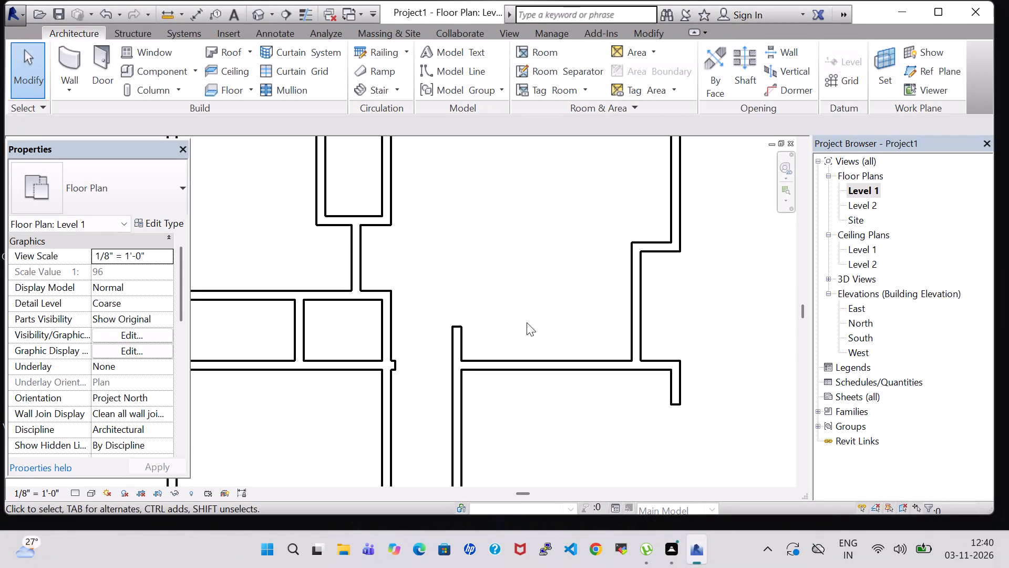
Examine the wall ends and junctions around the passage and the rest of the Level 1 plan.
scroll(526, 326, down, 2)
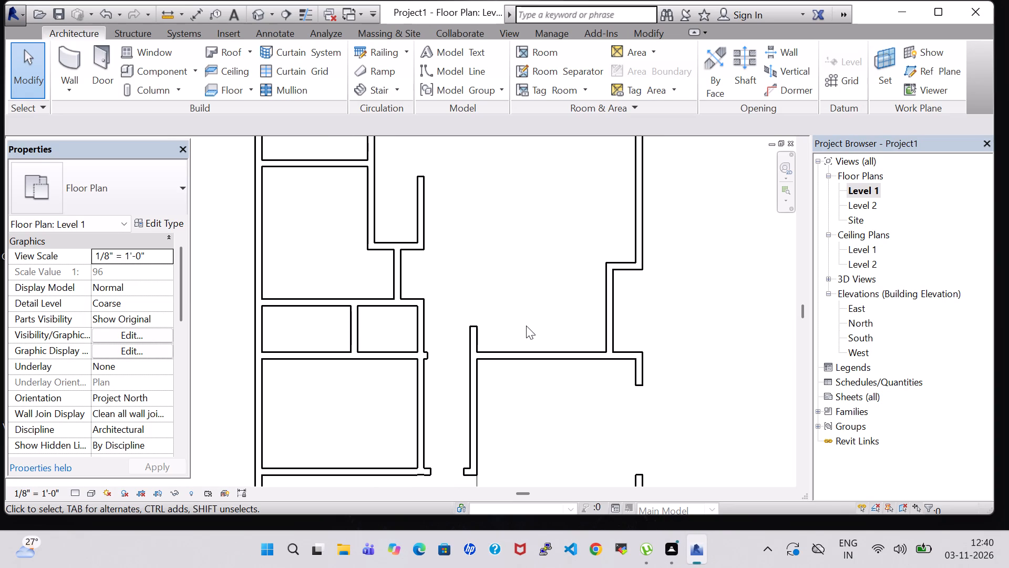
scroll(526, 326, down, 2)
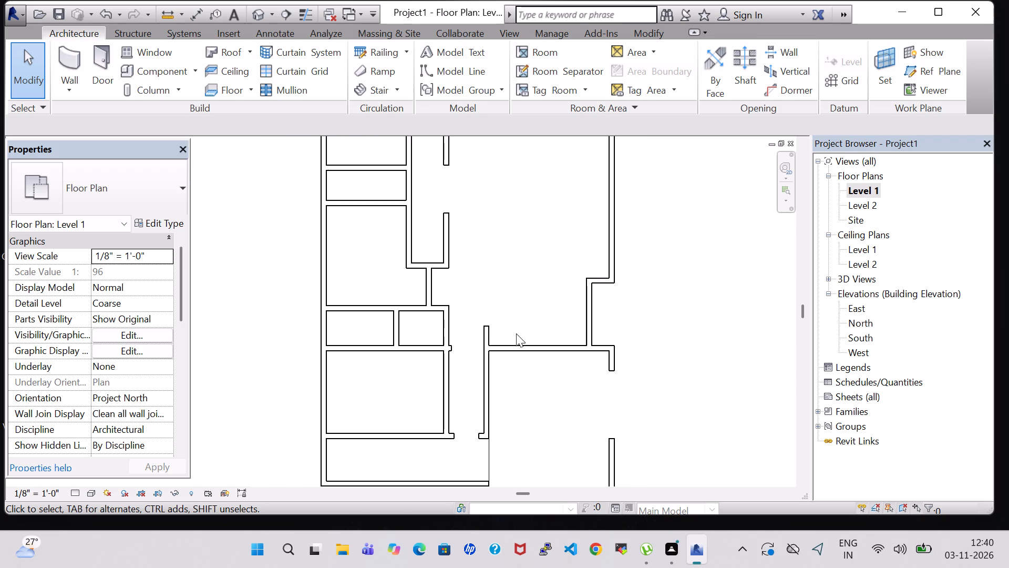
scroll(439, 360, up, 5)
click(464, 332)
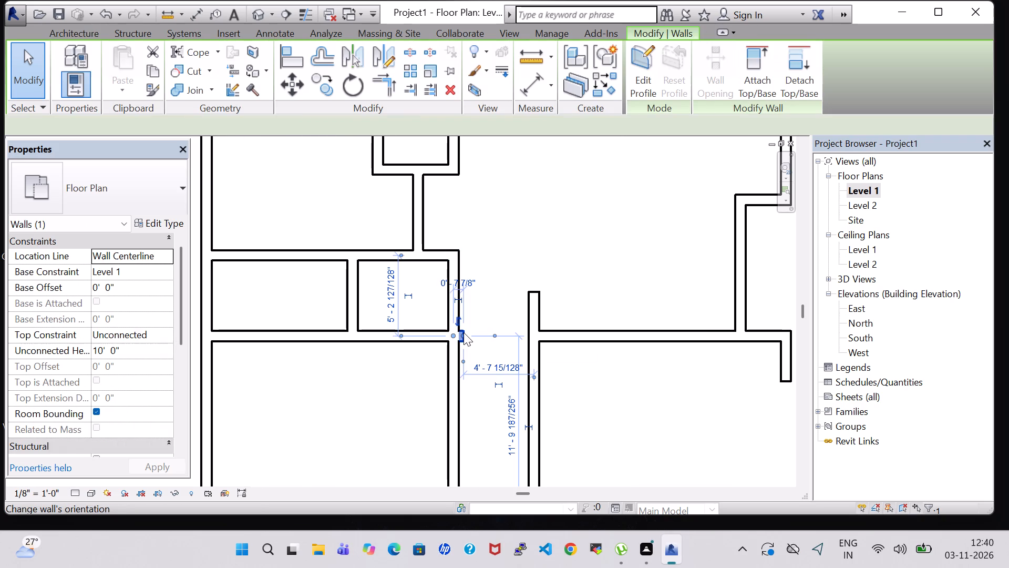
click(514, 243)
scroll(514, 243, down, 2)
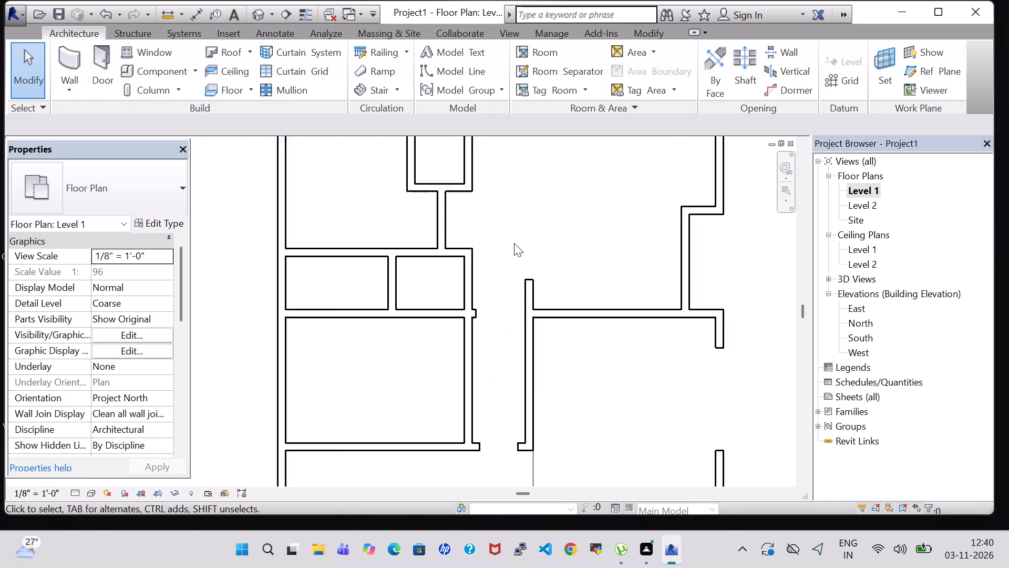
scroll(514, 243, down, 4)
middle_drag(689, 209, 664, 259)
scroll(664, 259, down, 1)
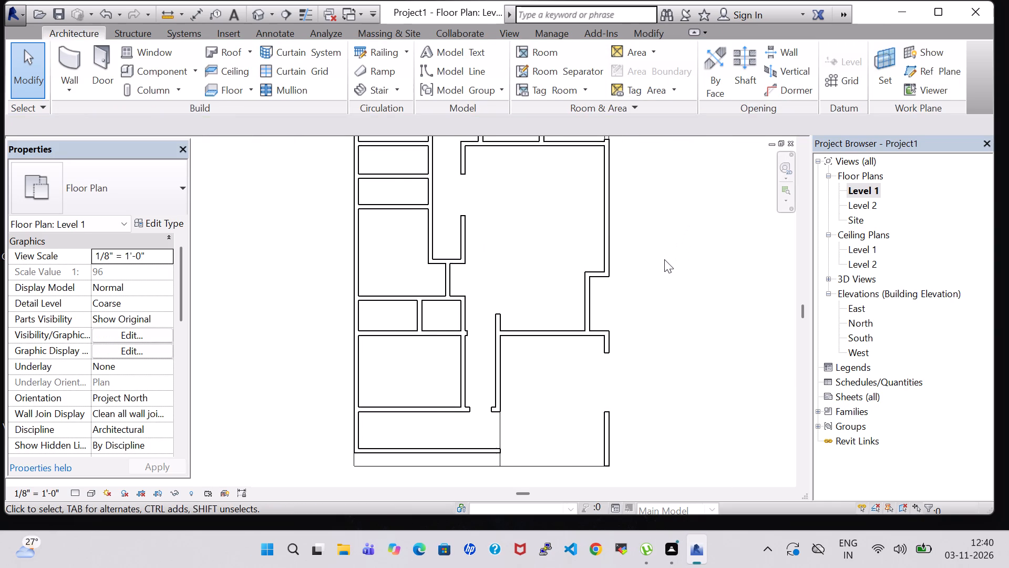
middle_drag(670, 234, 655, 269)
scroll(655, 269, down, 1)
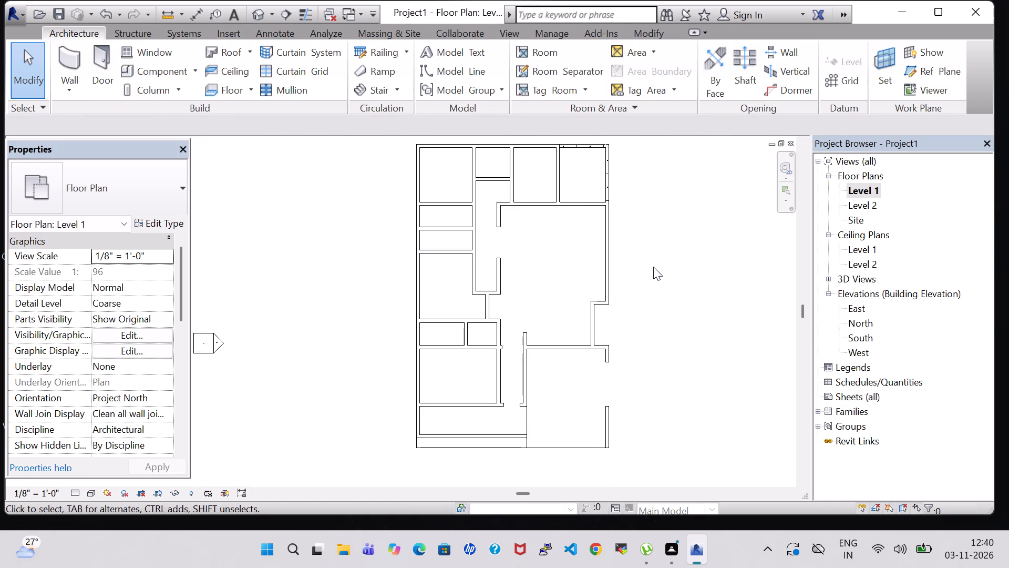
middle_drag(653, 266, 637, 263)
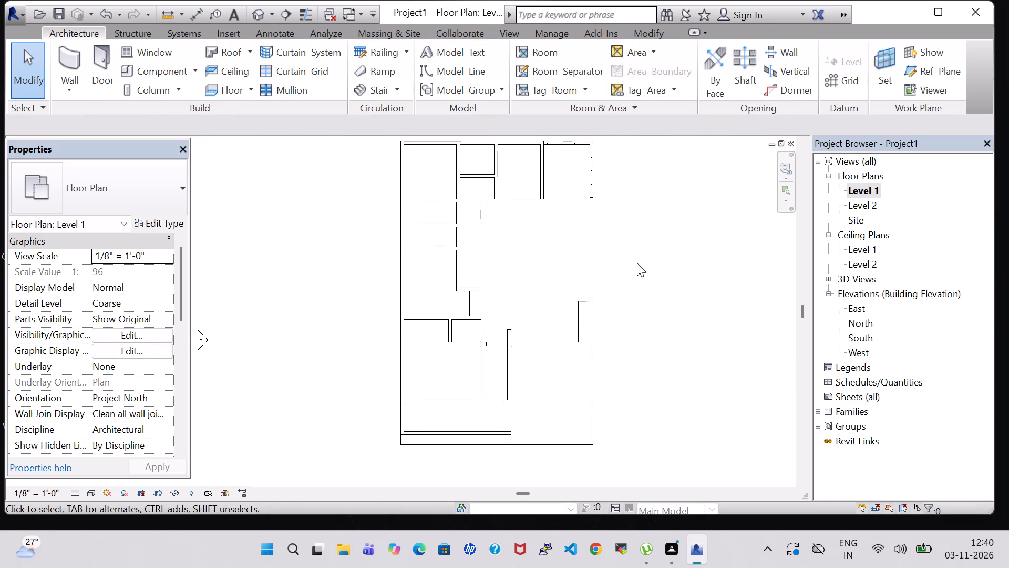
middle_drag(637, 263, 626, 278)
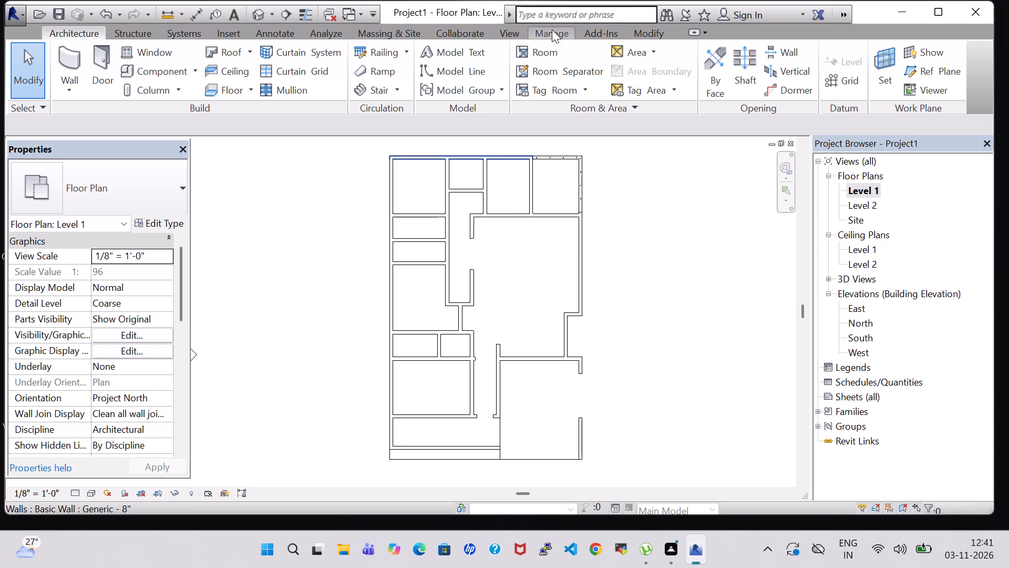
Split the southern piece of the southeast room's east wall 2'-6" south of its north end.
click(650, 32)
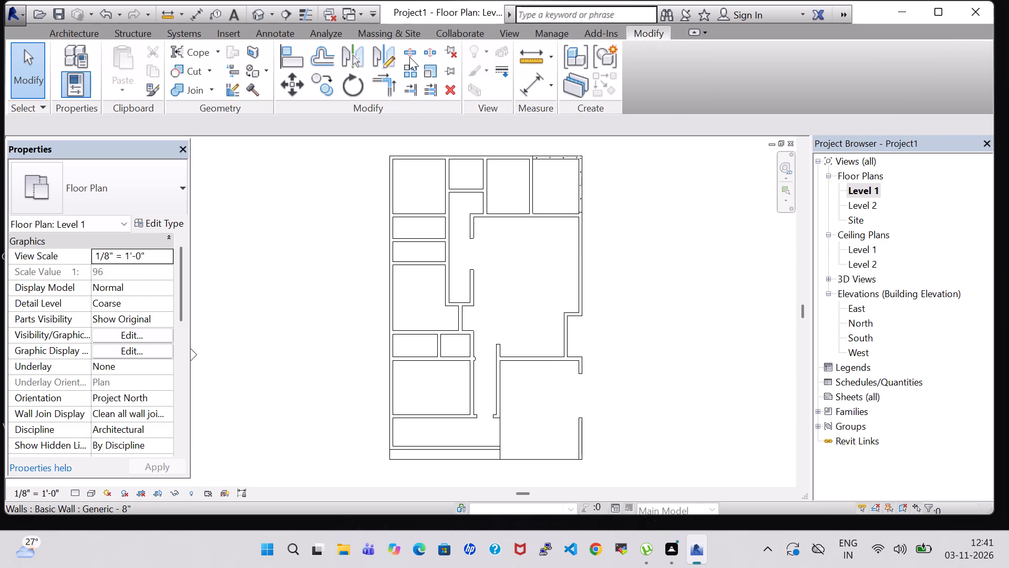
click(409, 55)
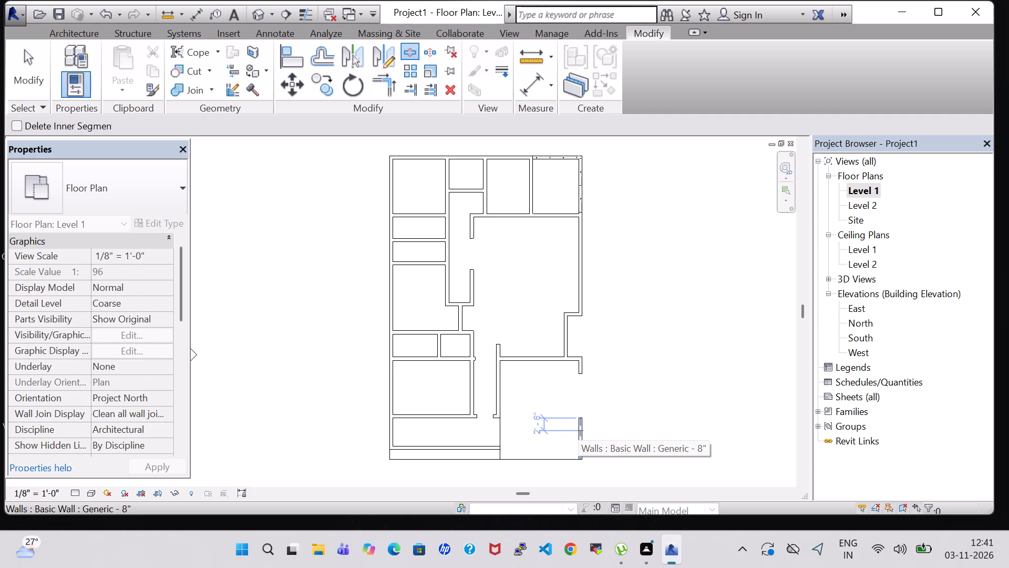
click(578, 431)
key(Escape)
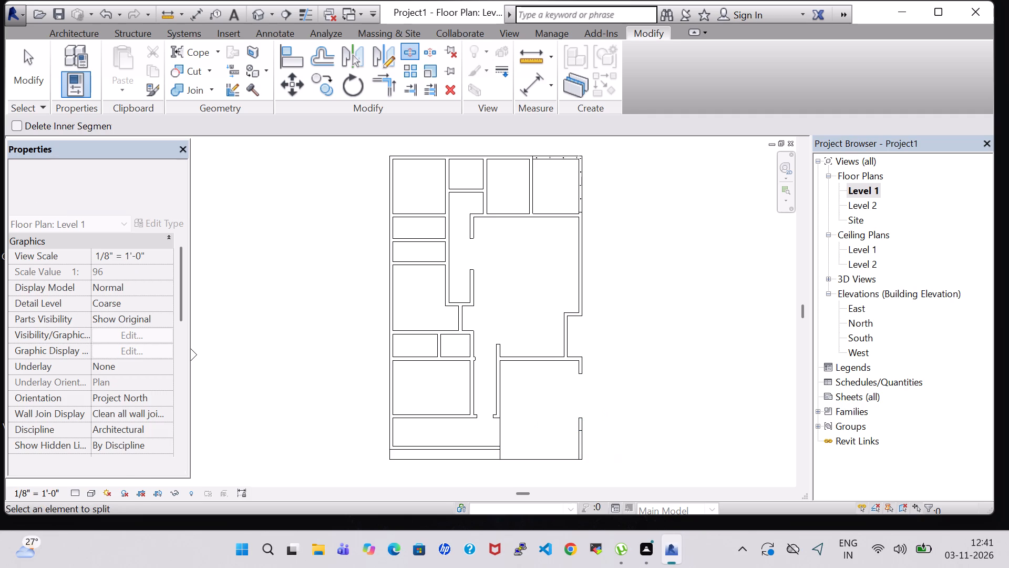
key(Escape)
Delete the part of the southeast room's east wall that lies south of the split.
scroll(637, 399, up, 5)
scroll(600, 418, down, 2)
middle_drag(600, 418, 613, 327)
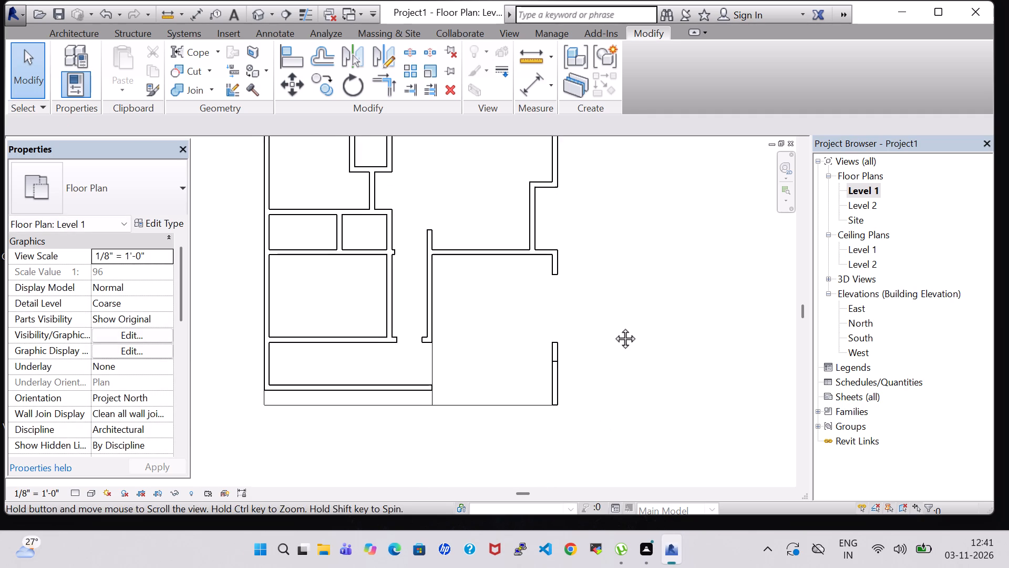
middle_drag(613, 327, 613, 323)
click(556, 381)
key(Delete)
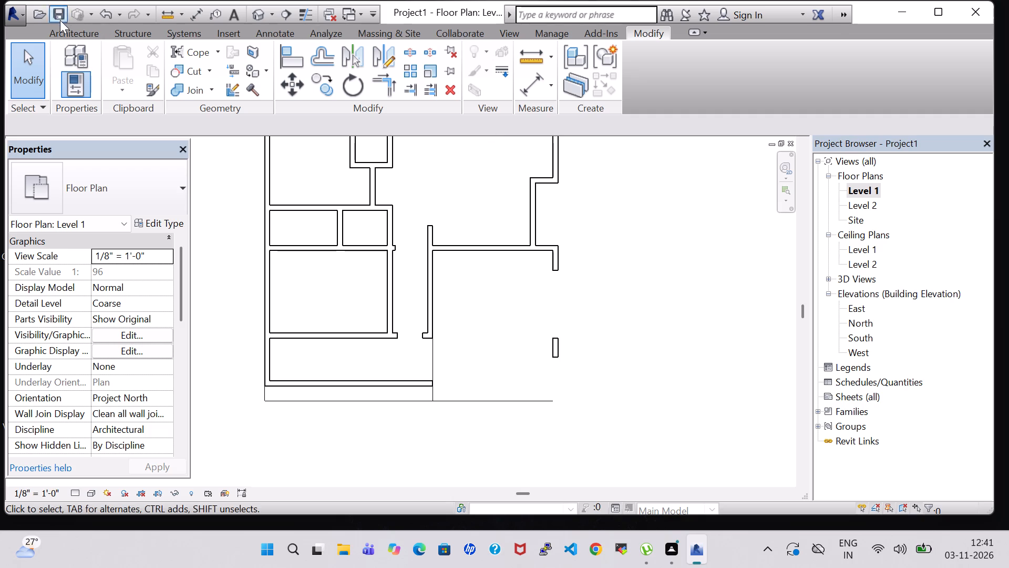
Draw a 5'-8" room separation line south from the outer corner of the remaining southeast wall piece.
click(62, 35)
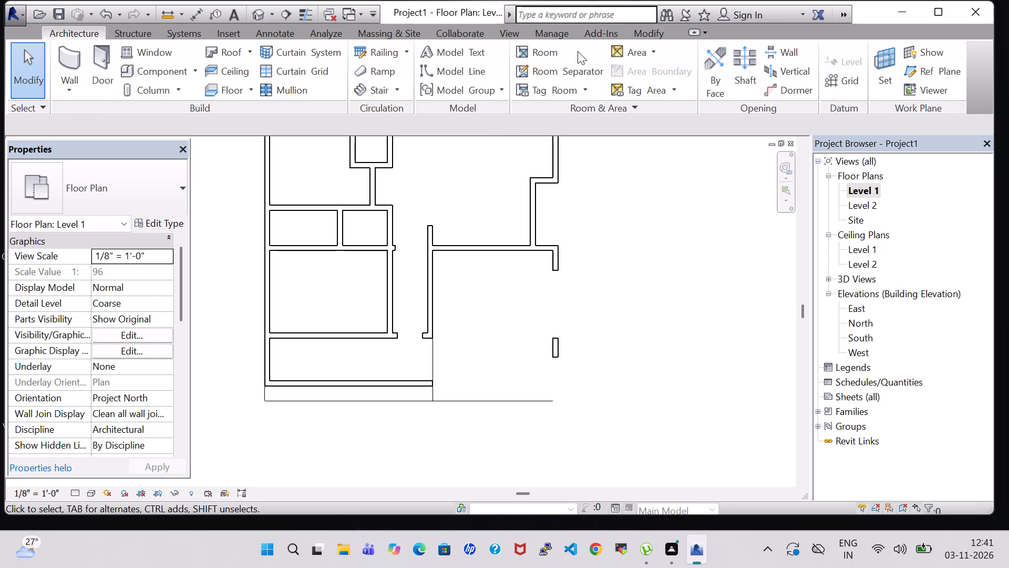
click(528, 70)
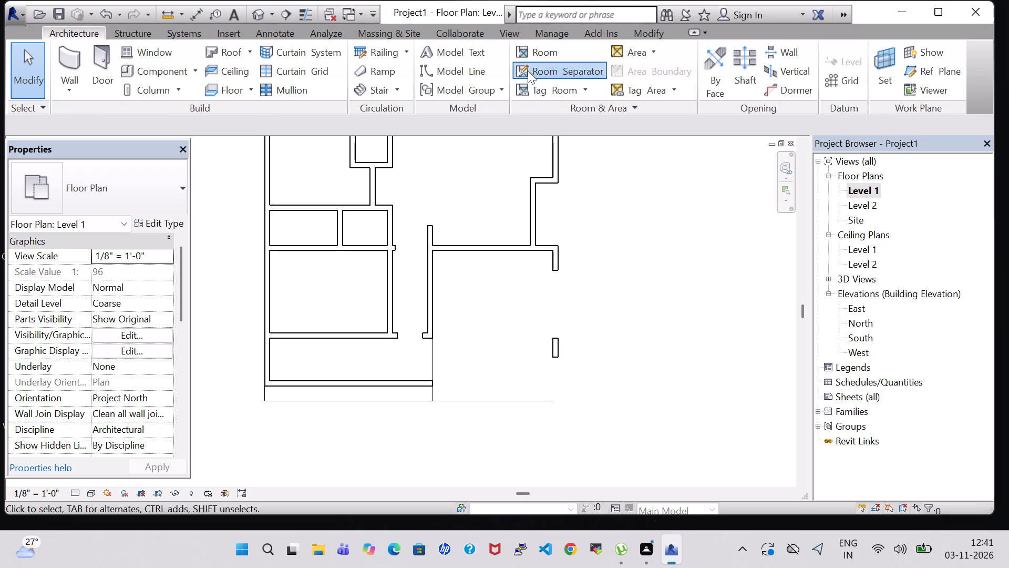
click(630, 139)
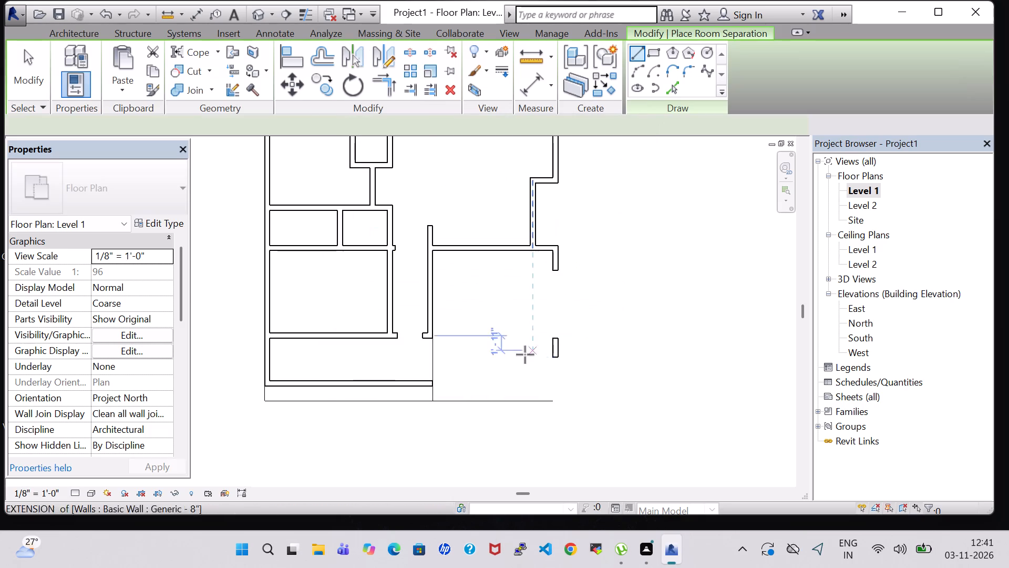
scroll(603, 395, up, 8)
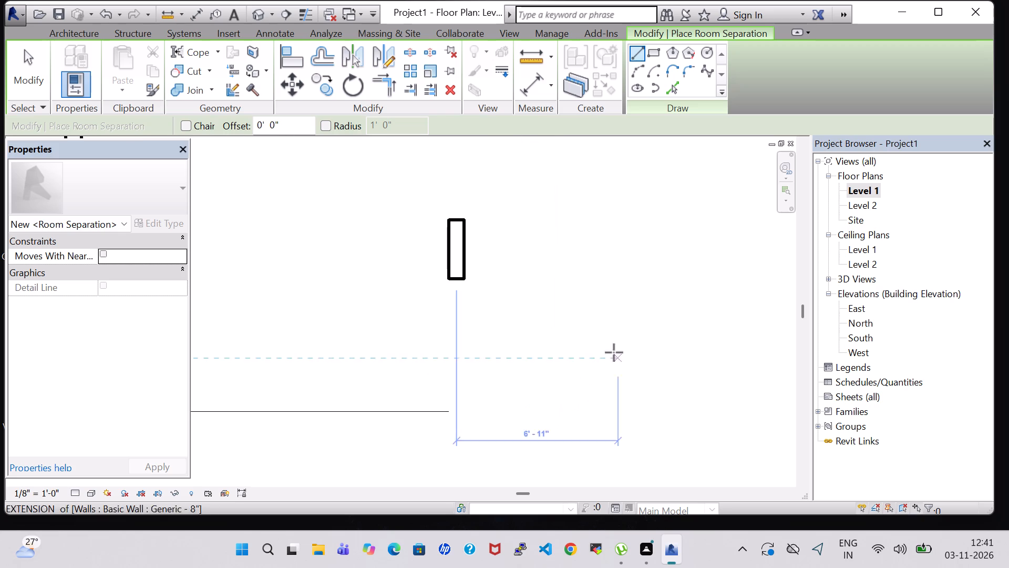
click(464, 278)
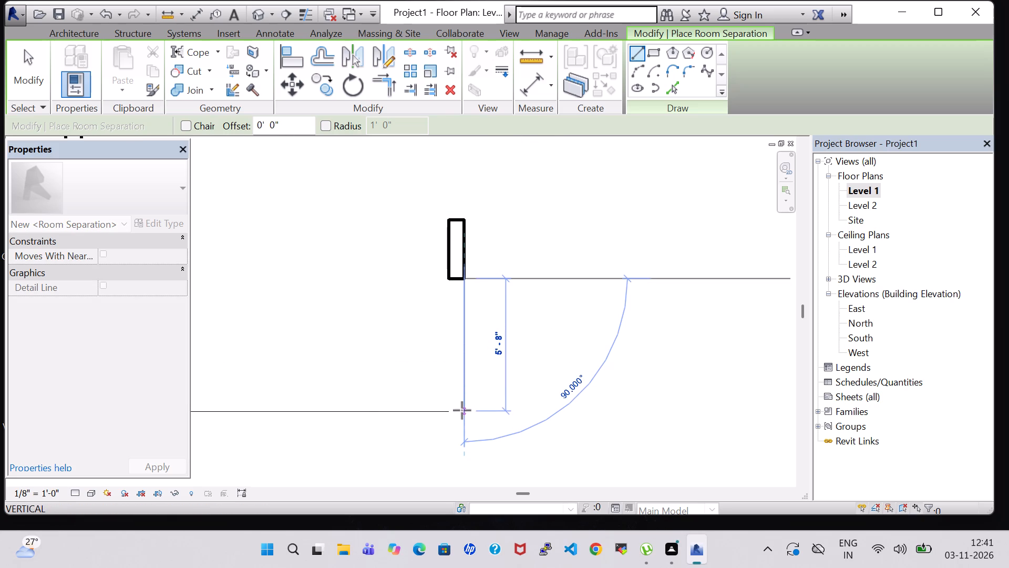
click(462, 410)
Draw an 8" room separation line east from the south boundary line's end to the new vertical separation line.
click(446, 410)
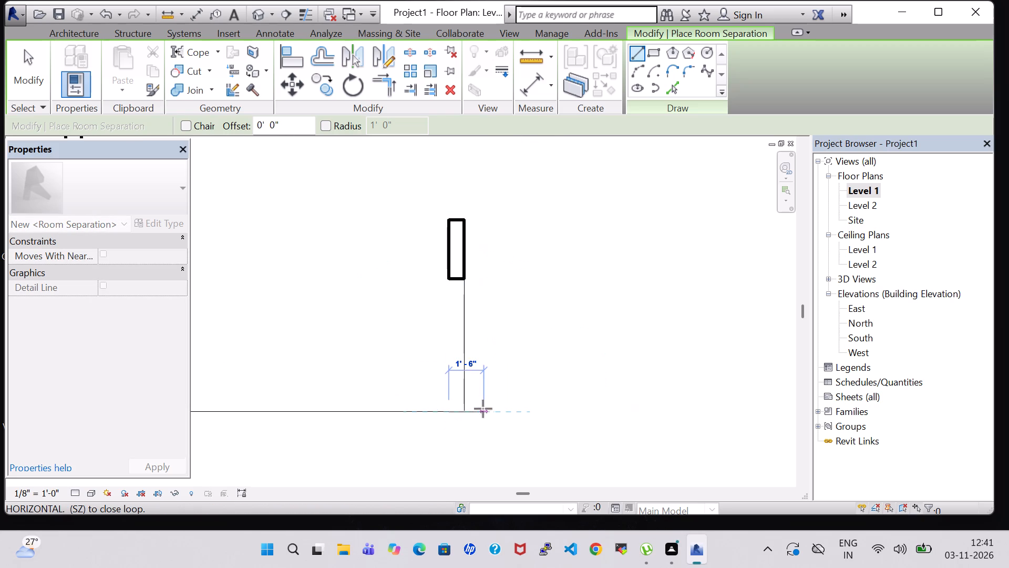
scroll(471, 409, up, 5)
key(Escape)
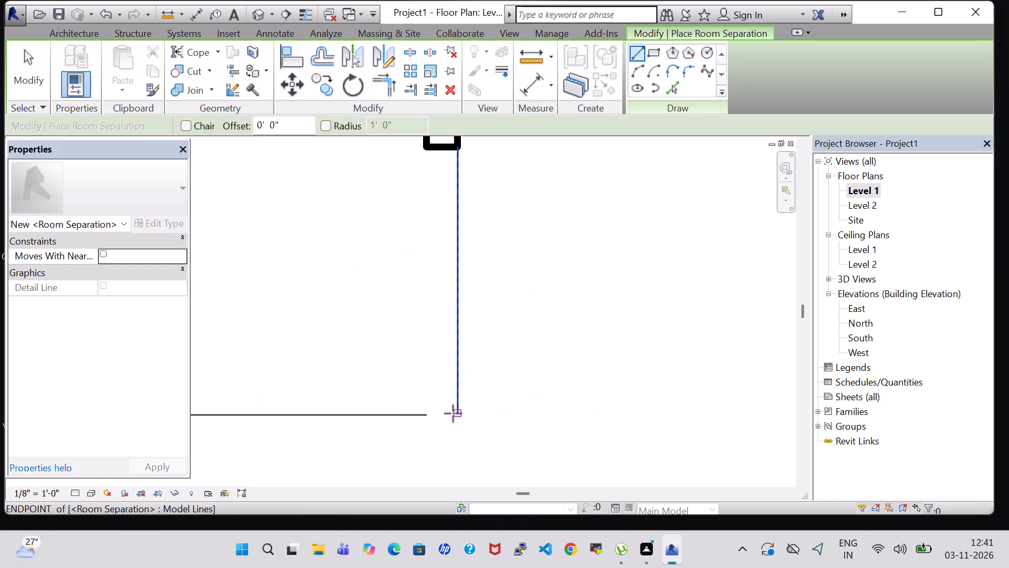
click(426, 414)
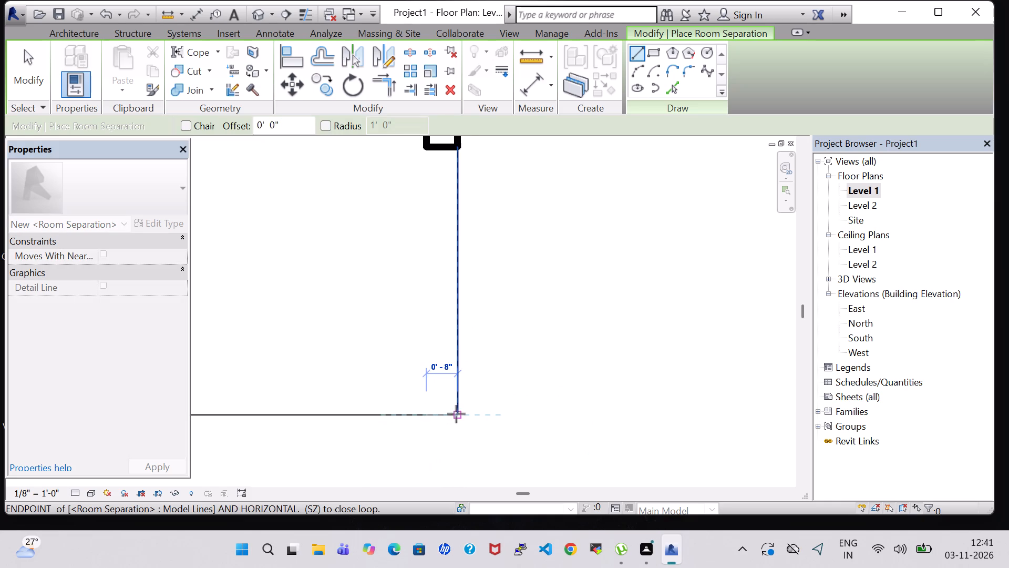
click(458, 414)
key(Escape)
scroll(452, 420, up, 6)
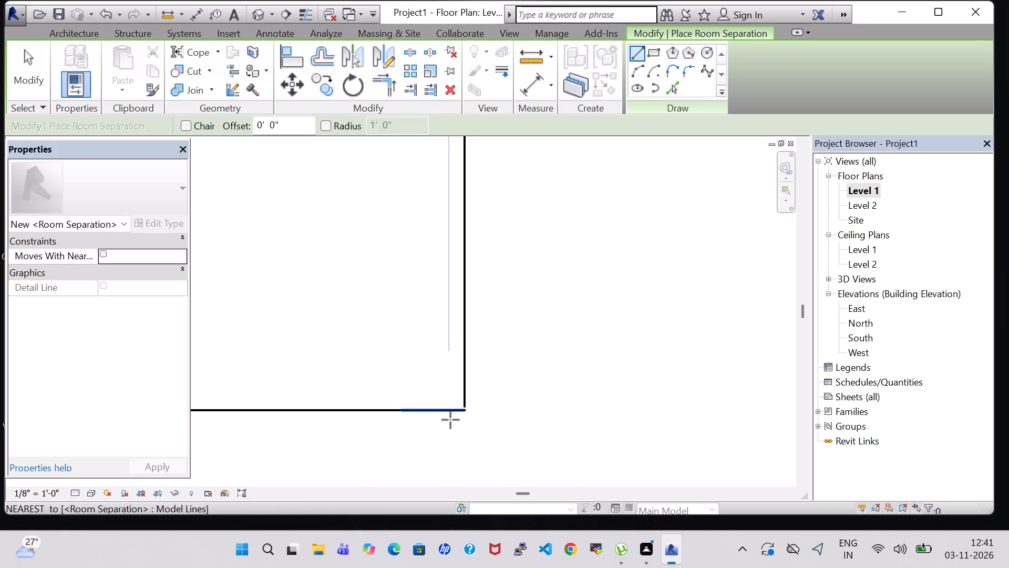
scroll(468, 408, up, 5)
key(Escape)
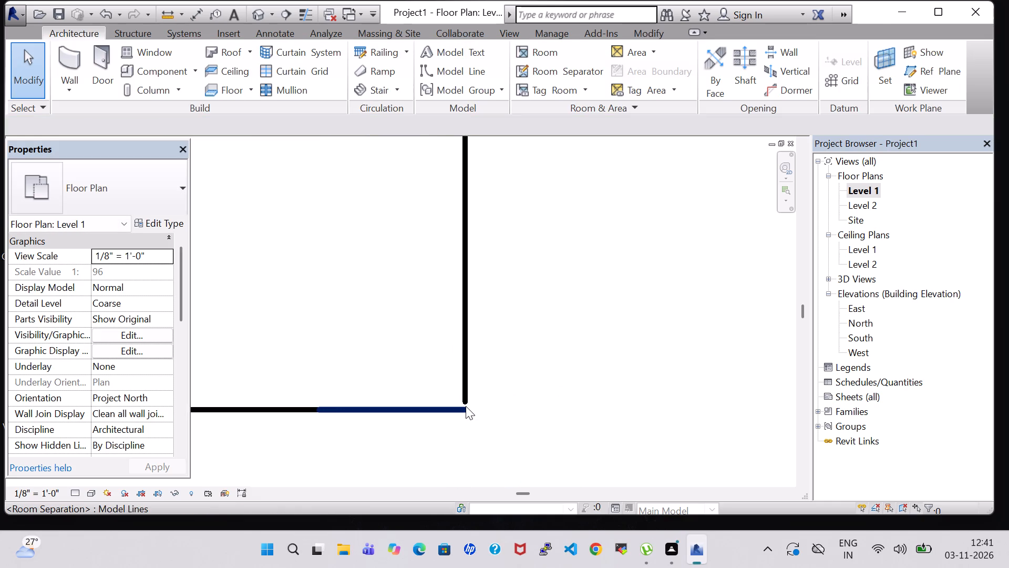
Bridge the tiny gap at the southeast corner with a short vertical room separation line.
click(556, 77)
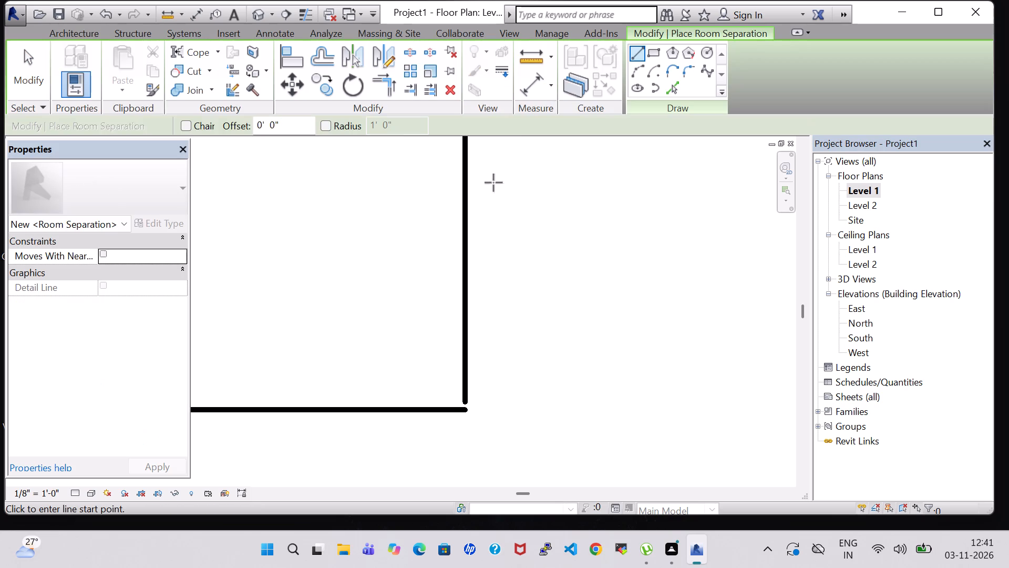
scroll(432, 382, up, 5)
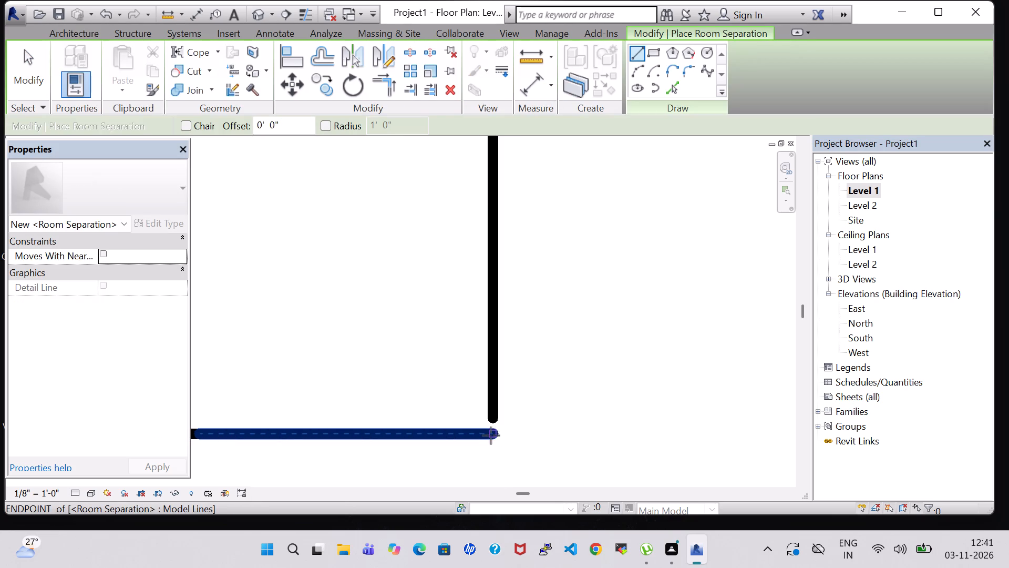
click(492, 435)
click(497, 422)
key(Escape)
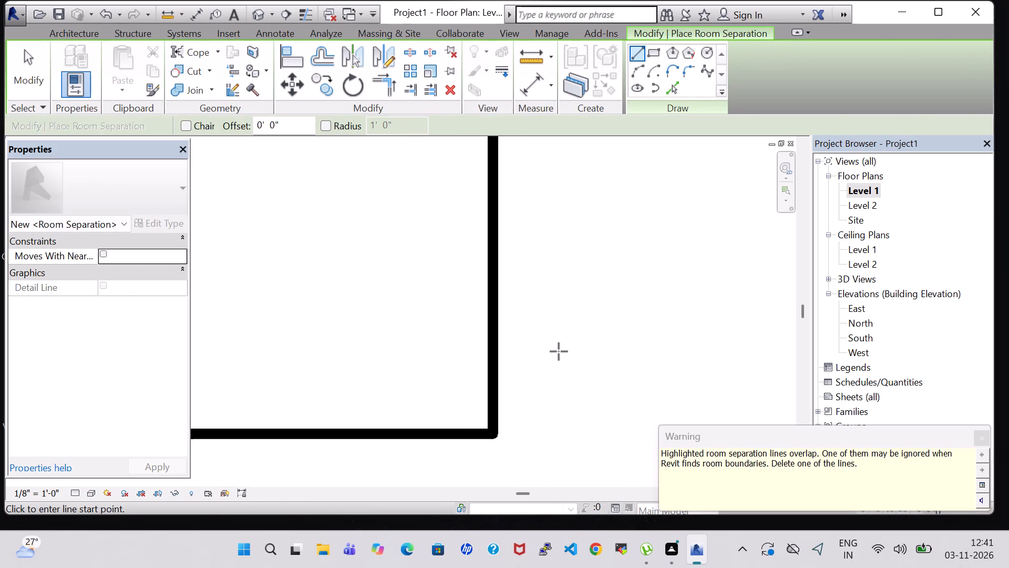
key(Escape)
click(988, 439)
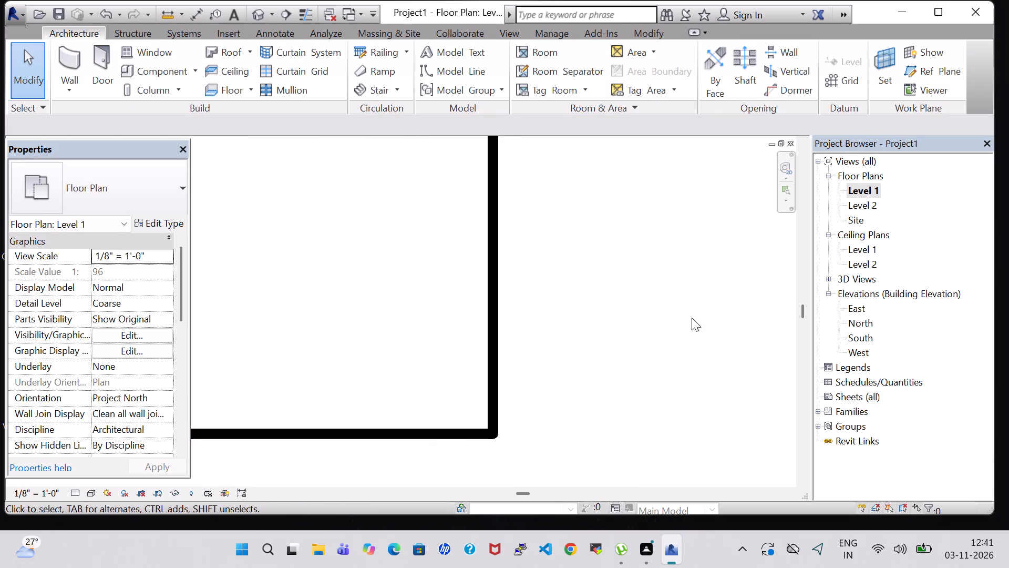
Examine the room separation lines at the southeast corner and their connection to the remaining wall piece.
scroll(522, 260, down, 8)
middle_drag(532, 204, 543, 282)
scroll(542, 281, down, 6)
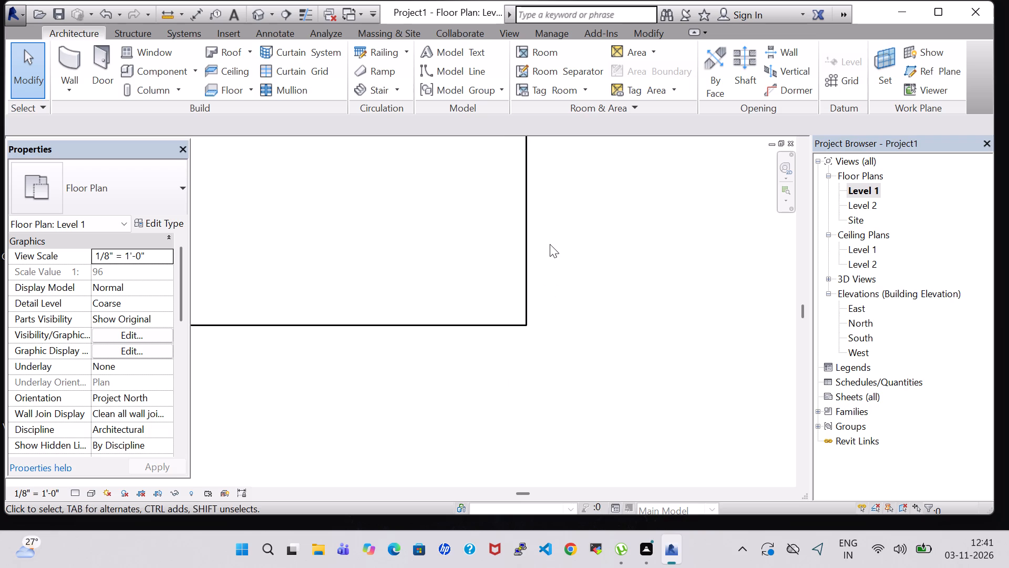
middle_drag(564, 208, 606, 363)
scroll(607, 367, down, 6)
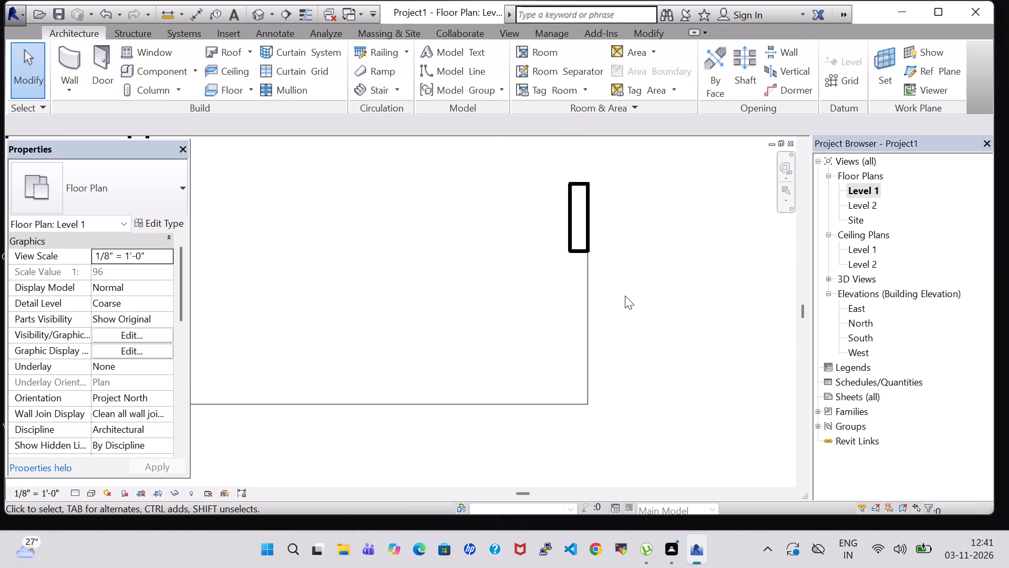
Review the whole Level 1 floor plan and the 3D model, including the southeast room separation lines.
scroll(625, 296, down, 3)
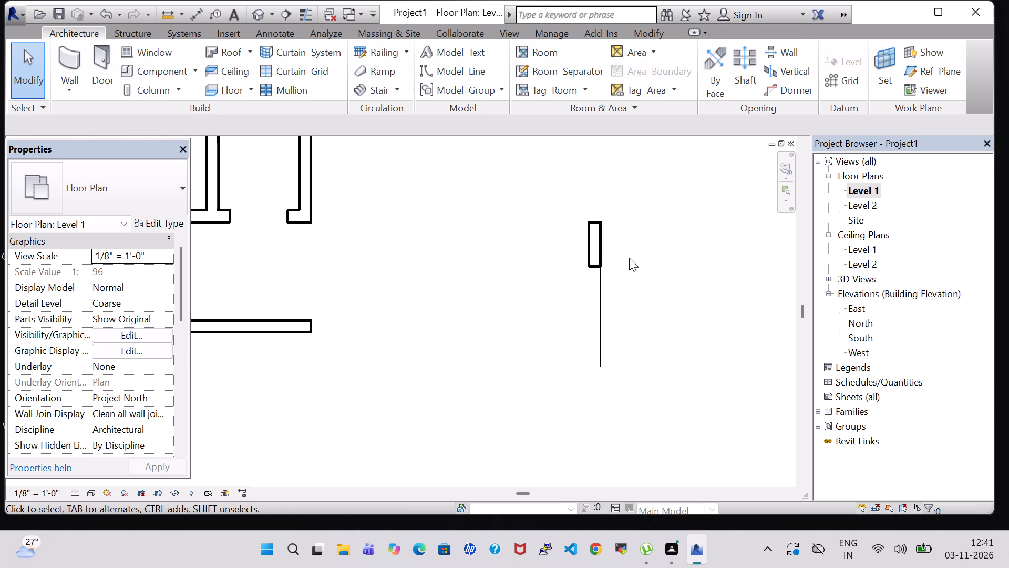
middle_drag(630, 248, 619, 308)
scroll(619, 308, down, 3)
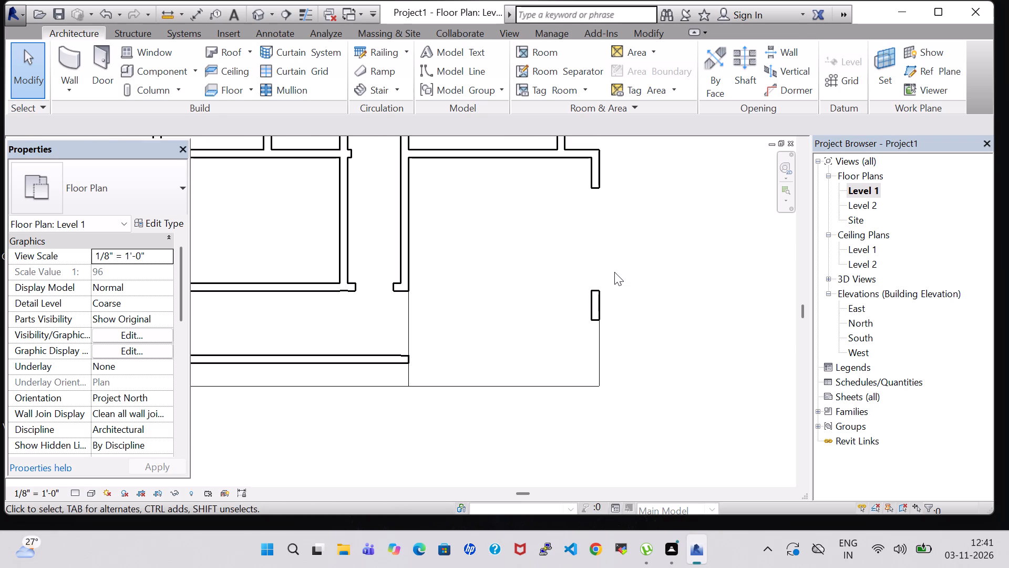
scroll(614, 272, down, 2)
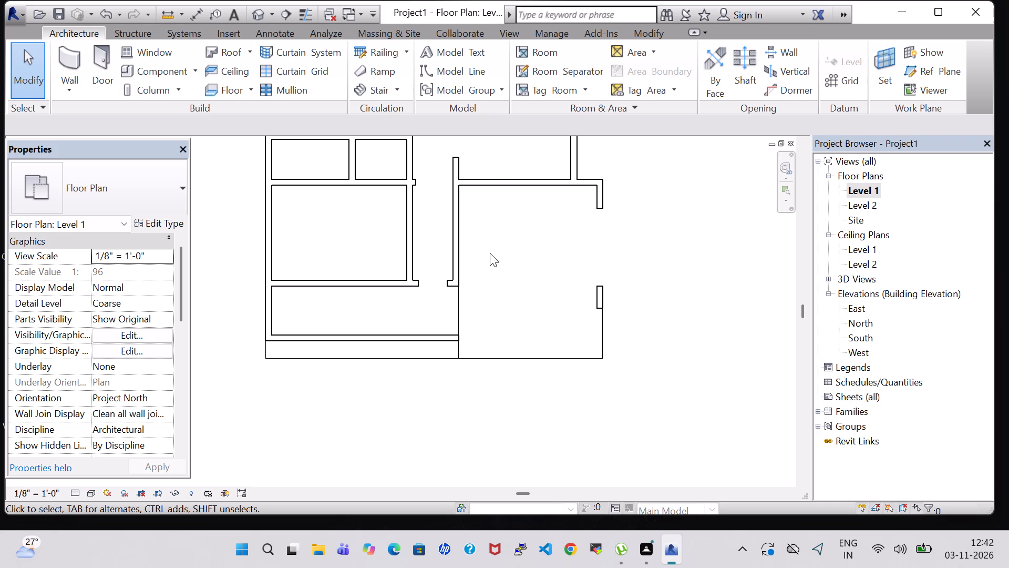
middle_drag(490, 253, 469, 298)
scroll(469, 298, down, 2)
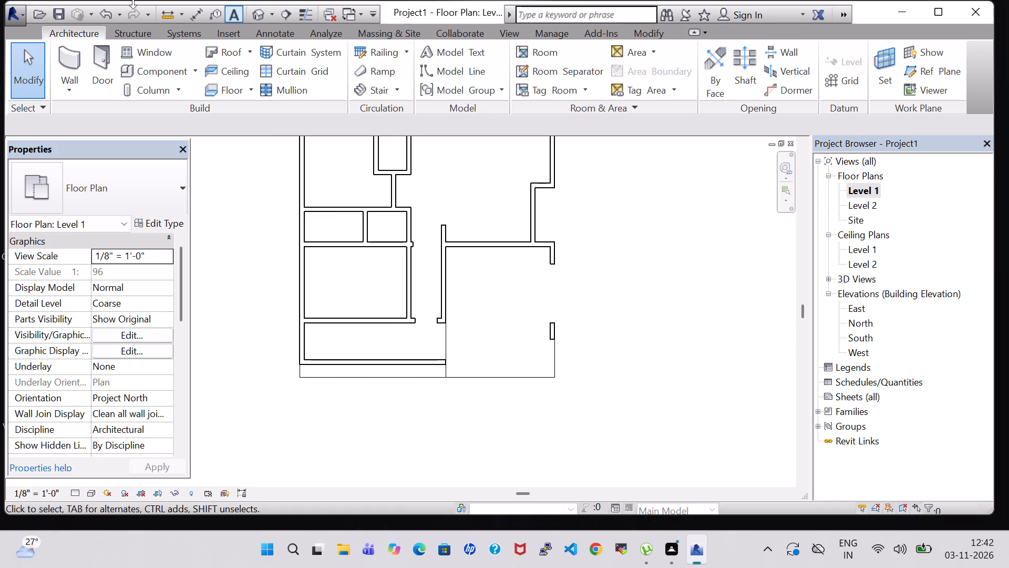
click(256, 9)
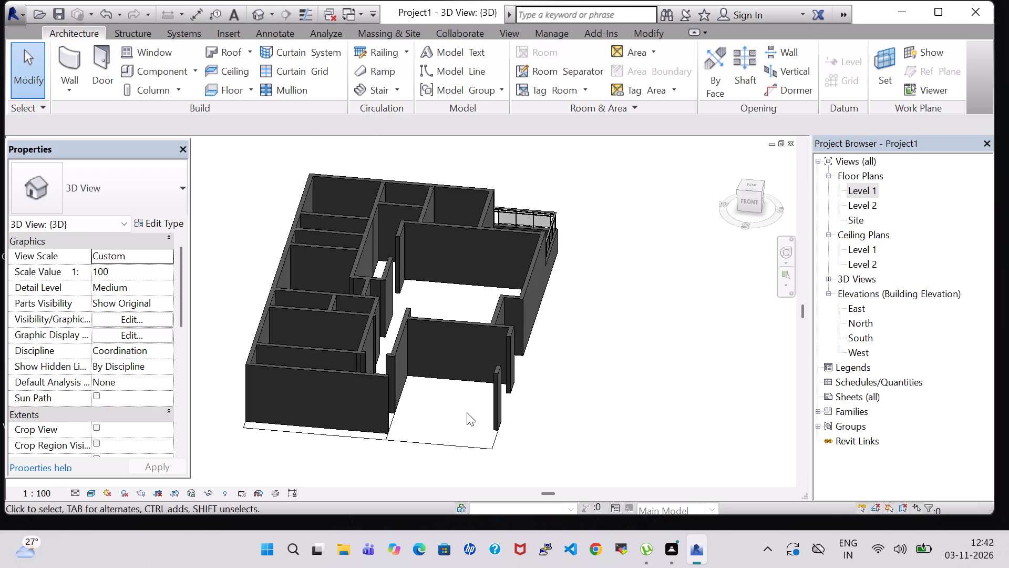
double_click(868, 185)
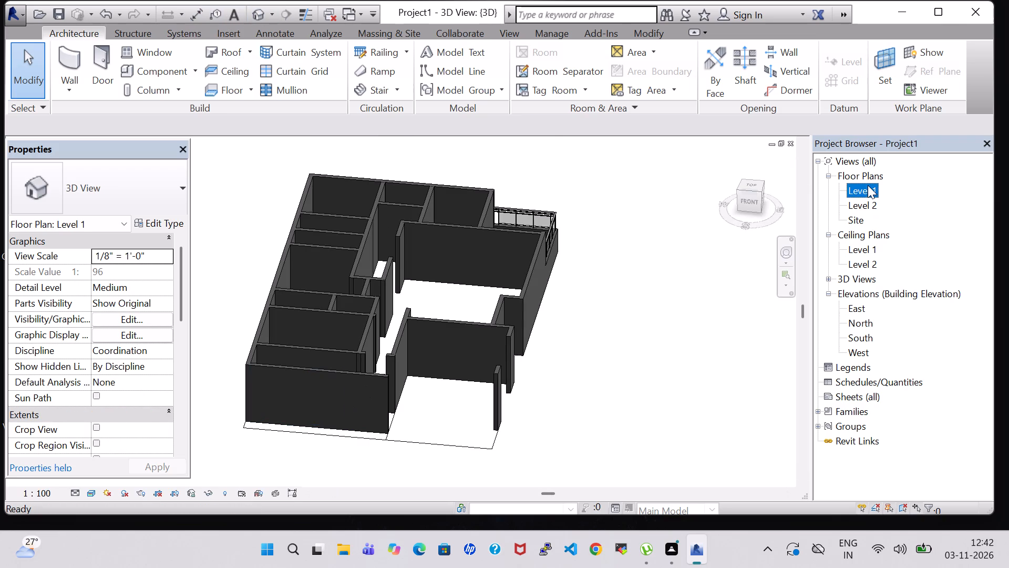
scroll(672, 242, down, 4)
middle_drag(655, 185, 594, 294)
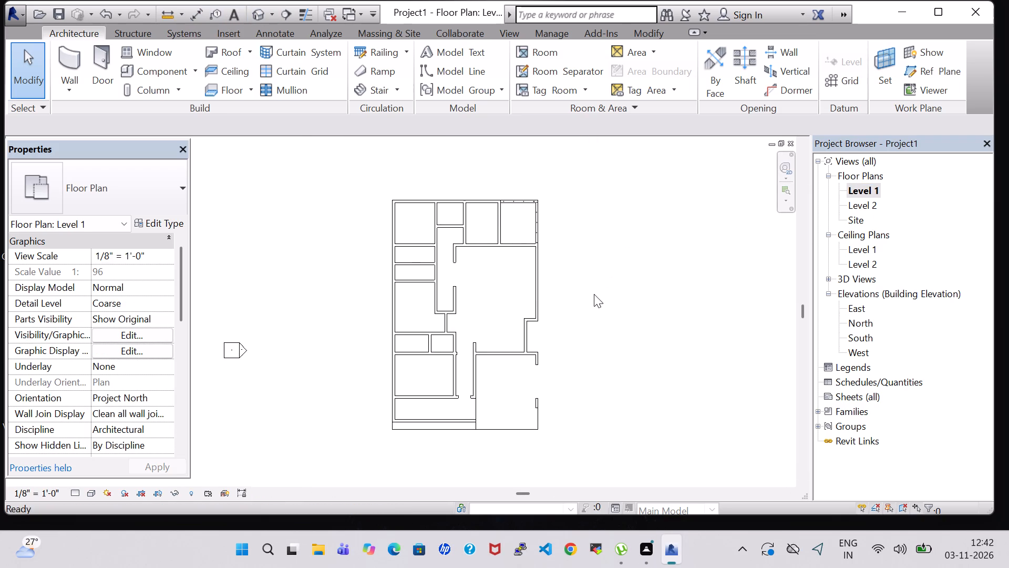
scroll(594, 294, up, 2)
middle_drag(594, 294, 615, 281)
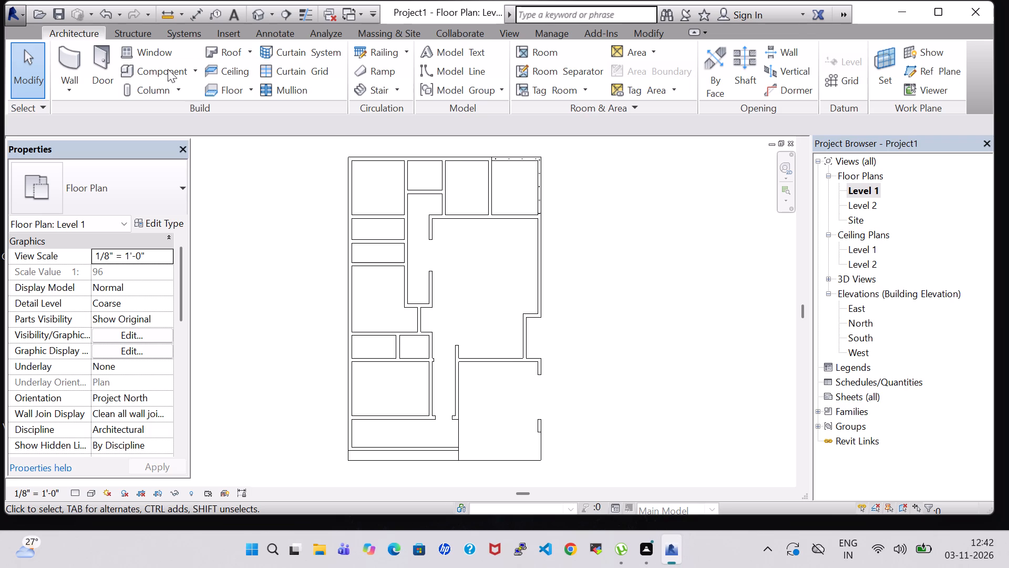
Draw a Generic - 8" wall stub west from the east recess's inner corner, ending about 7'-3" from the east wall.
click(70, 48)
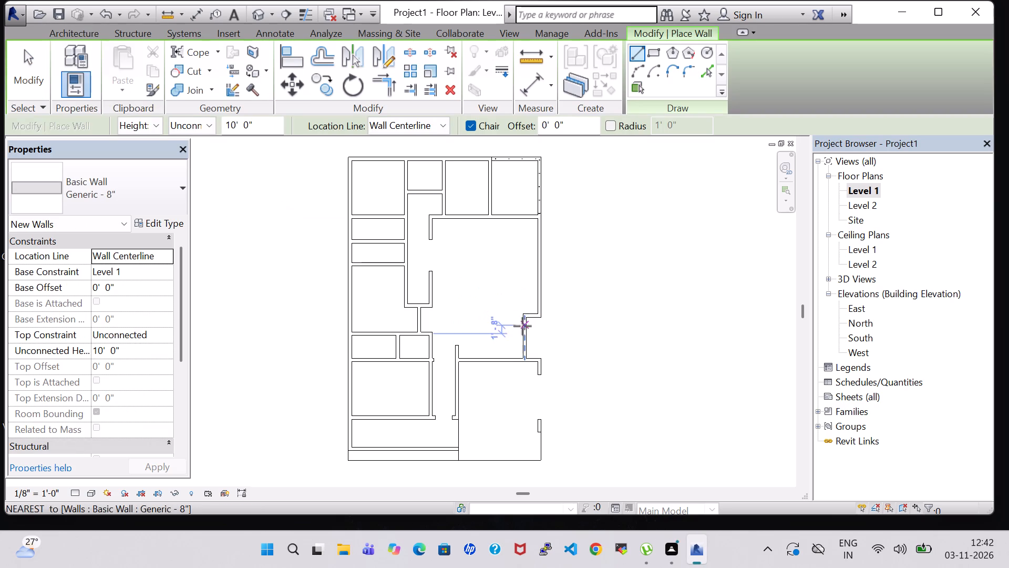
click(526, 313)
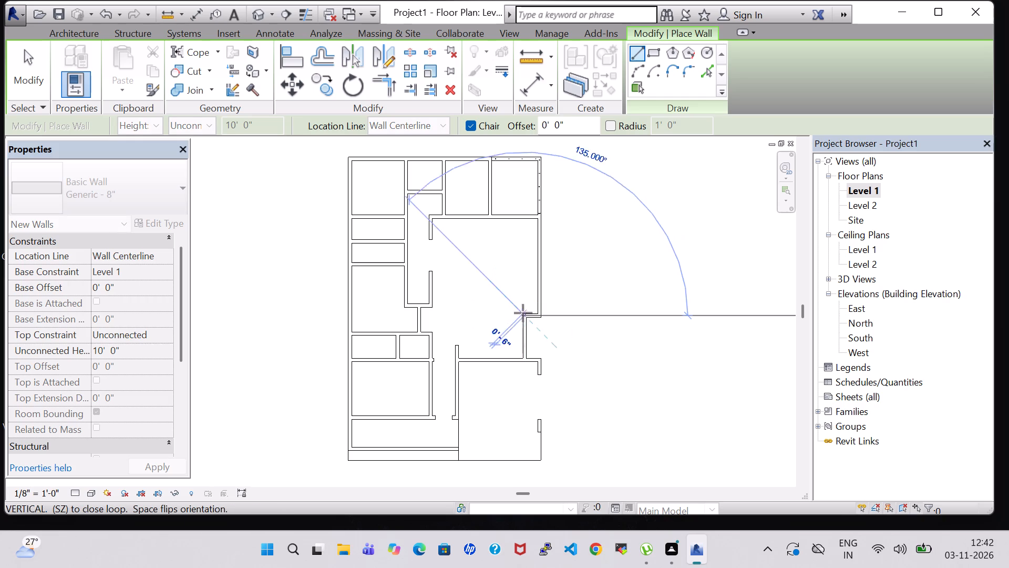
click(503, 314)
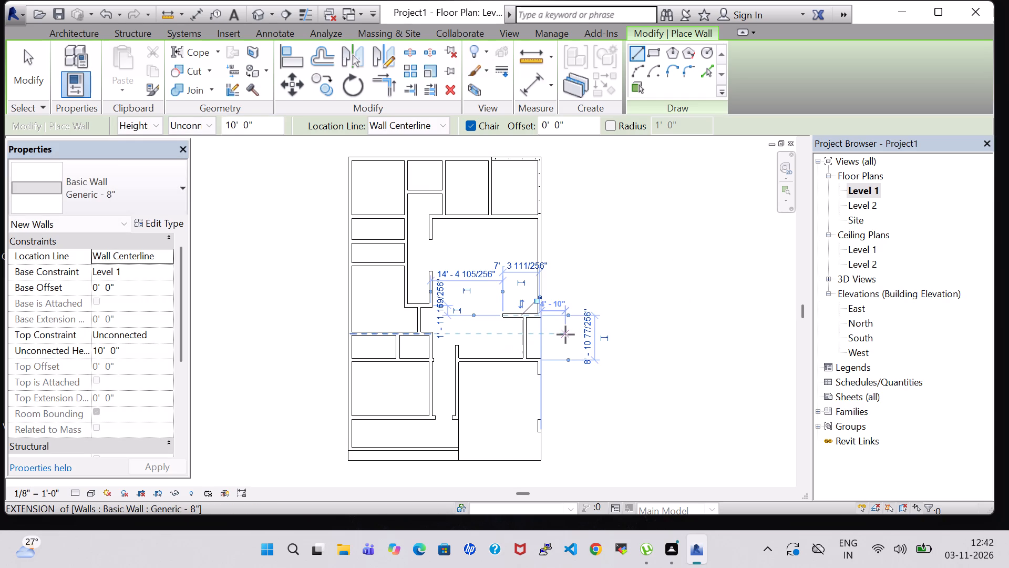
key(Escape)
key(Escape)
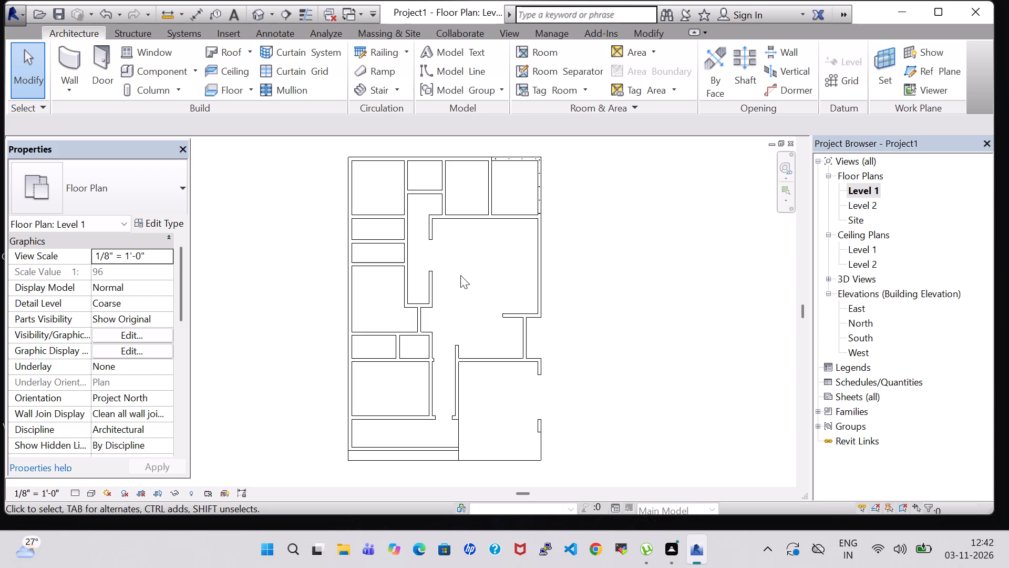
Draw a freestanding 6'-3" wall running west in line with the new stub, starting 6'-3" west of the vertical recess wall.
scroll(538, 315, up, 3)
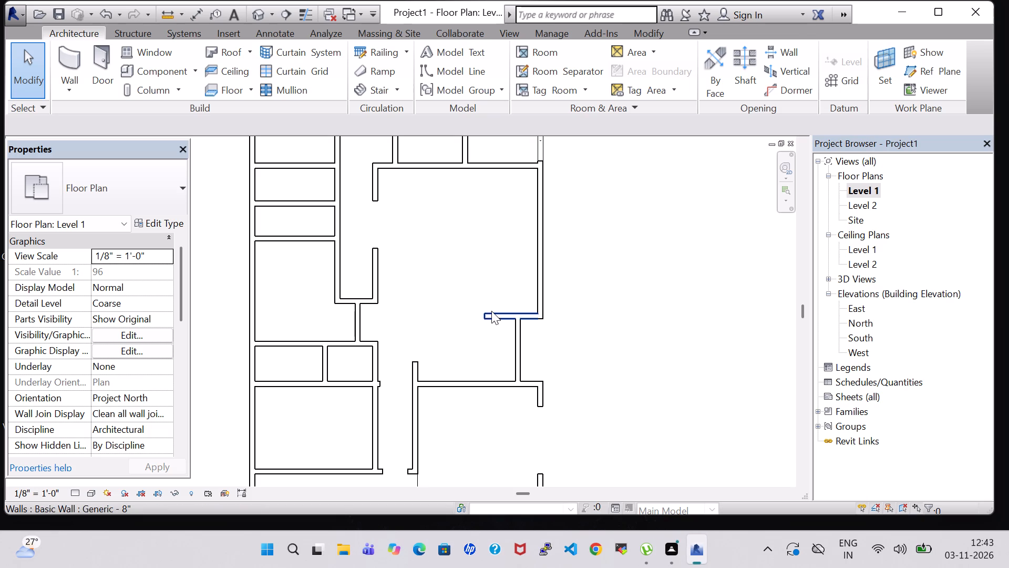
scroll(489, 309, down, 2)
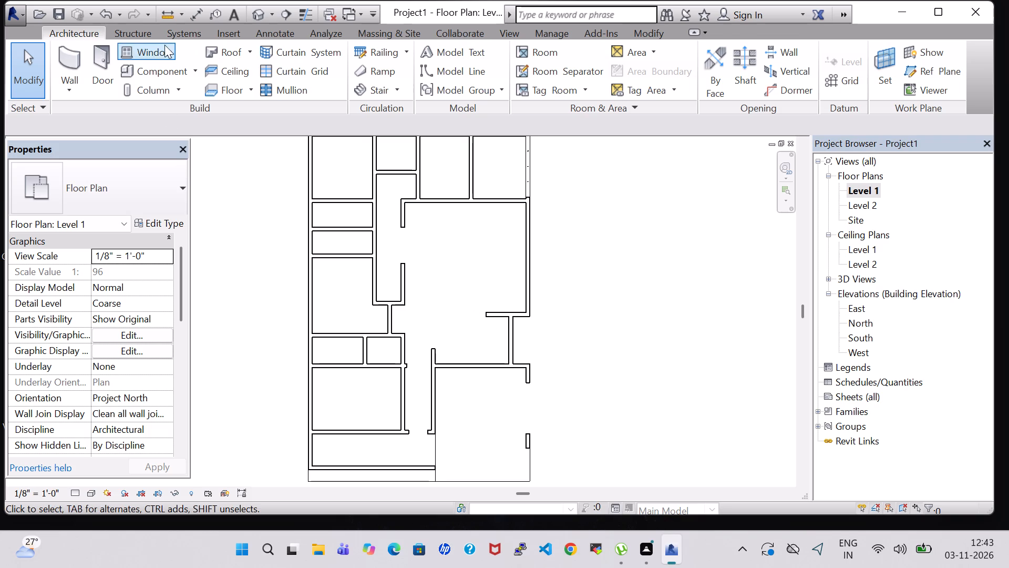
click(69, 46)
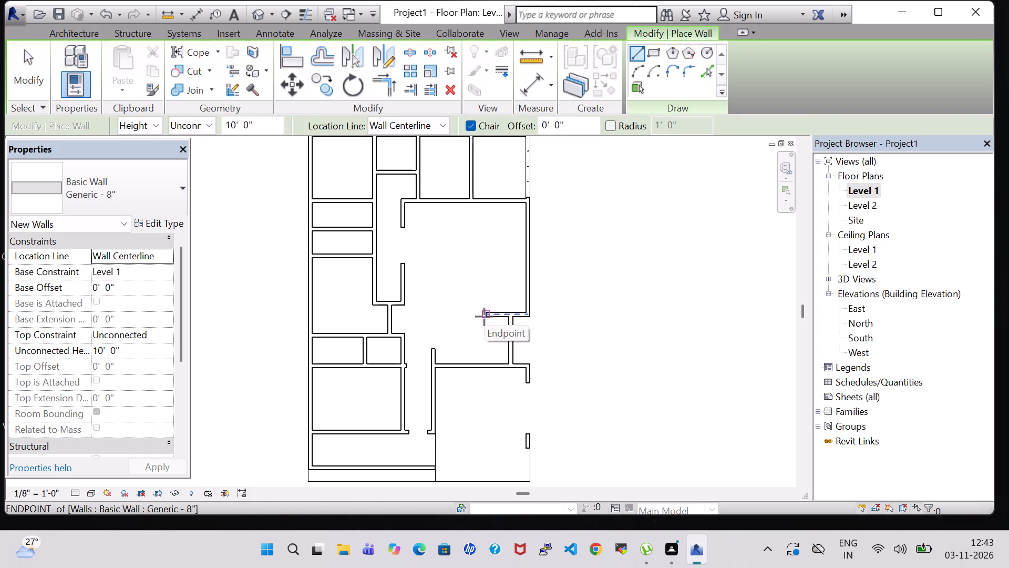
scroll(484, 317, up, 4)
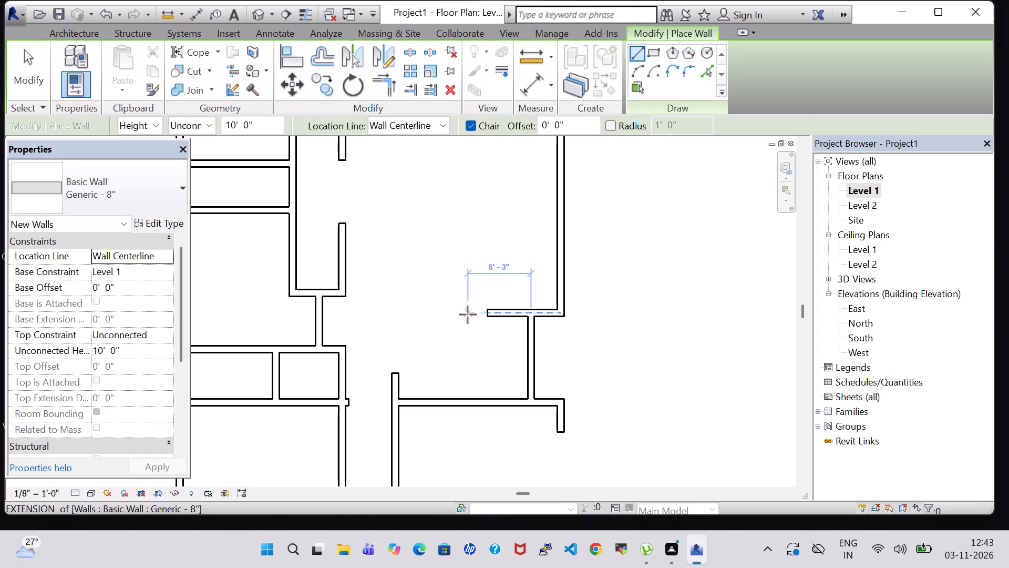
click(467, 315)
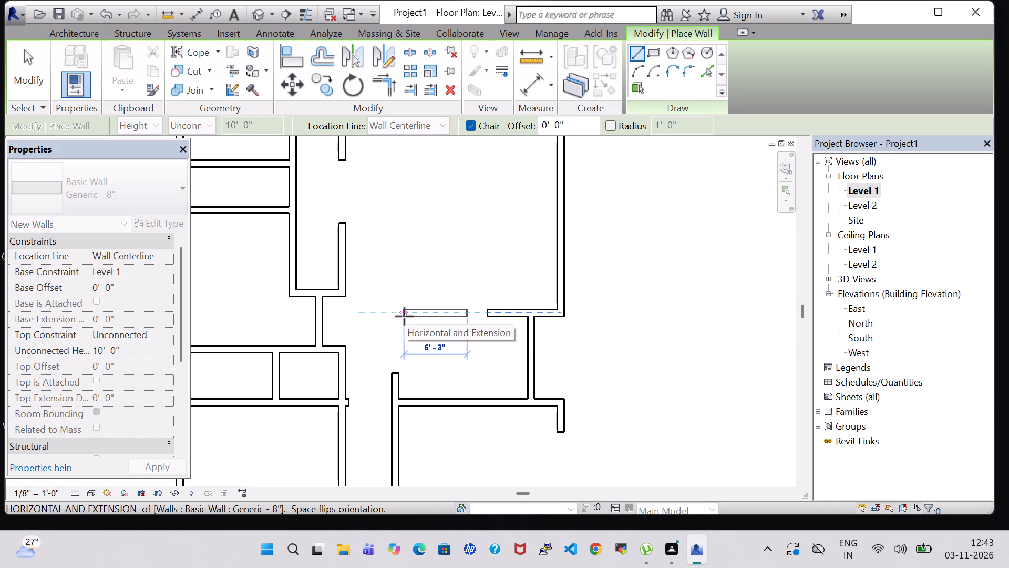
click(404, 316)
key(Escape)
key(Escape)
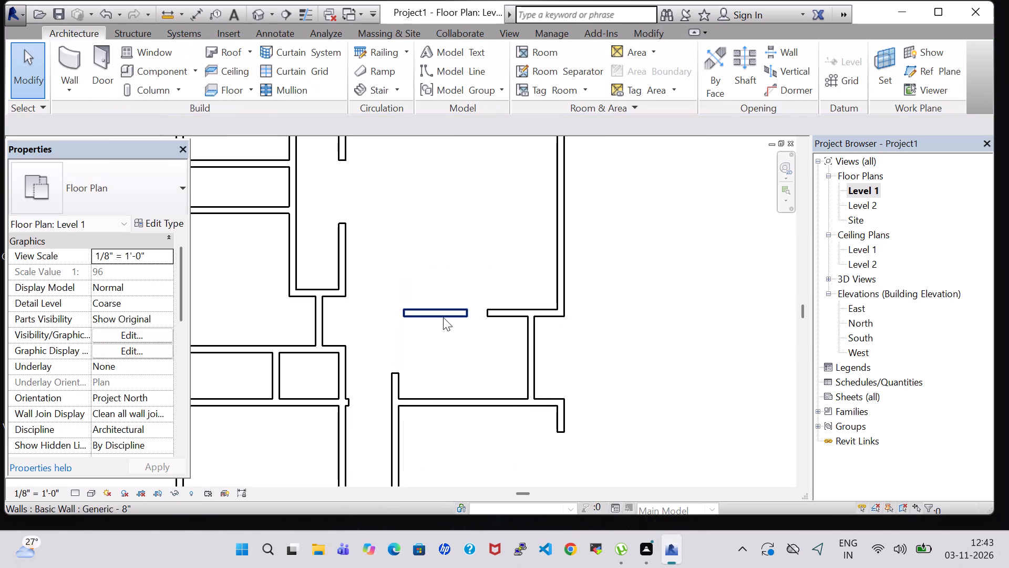
Set the freestanding wall's unconnected height to 4'.
click(443, 312)
click(104, 350)
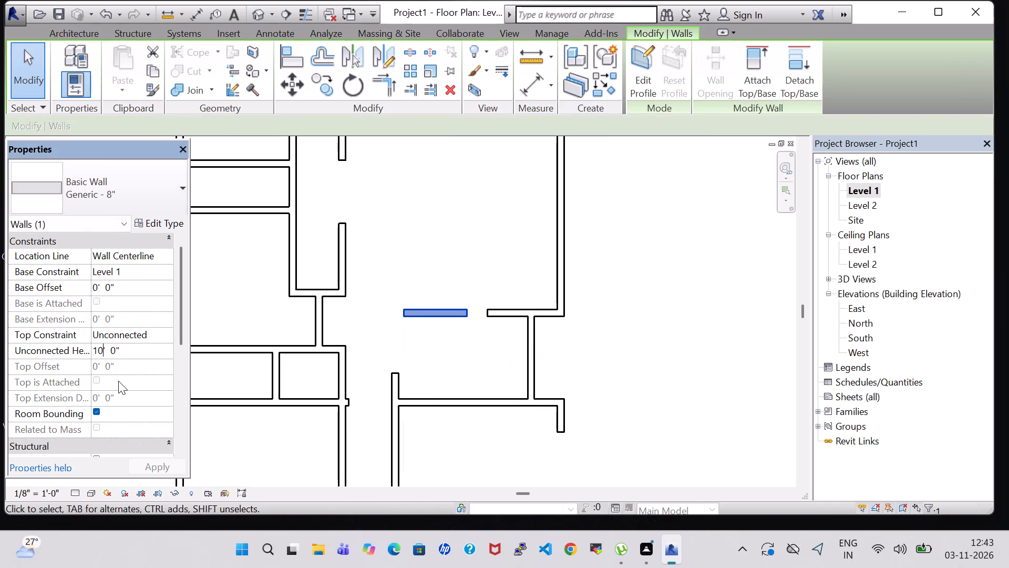
key(BackSpace)
key(BackSpace)
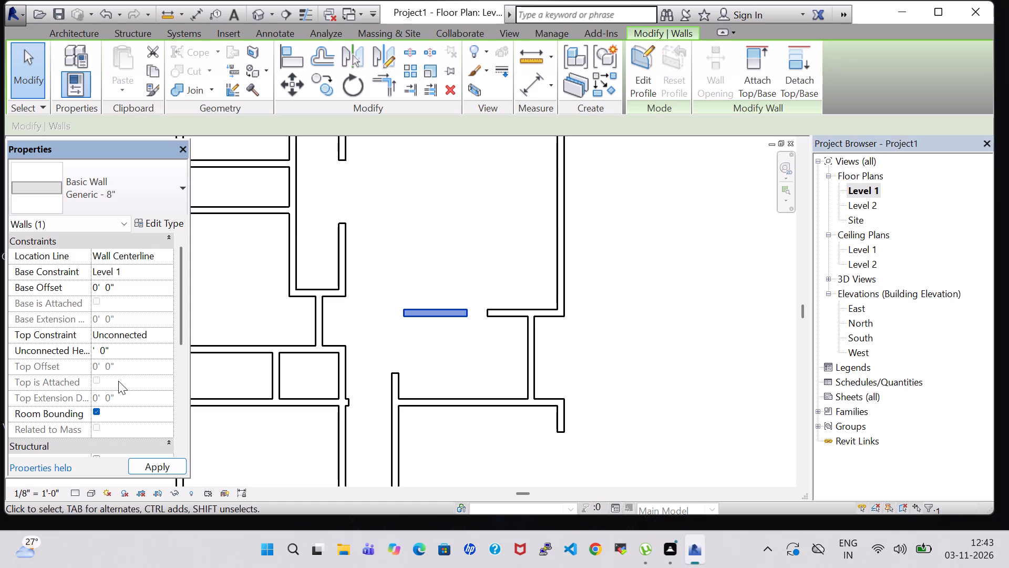
key(4)
key(Return)
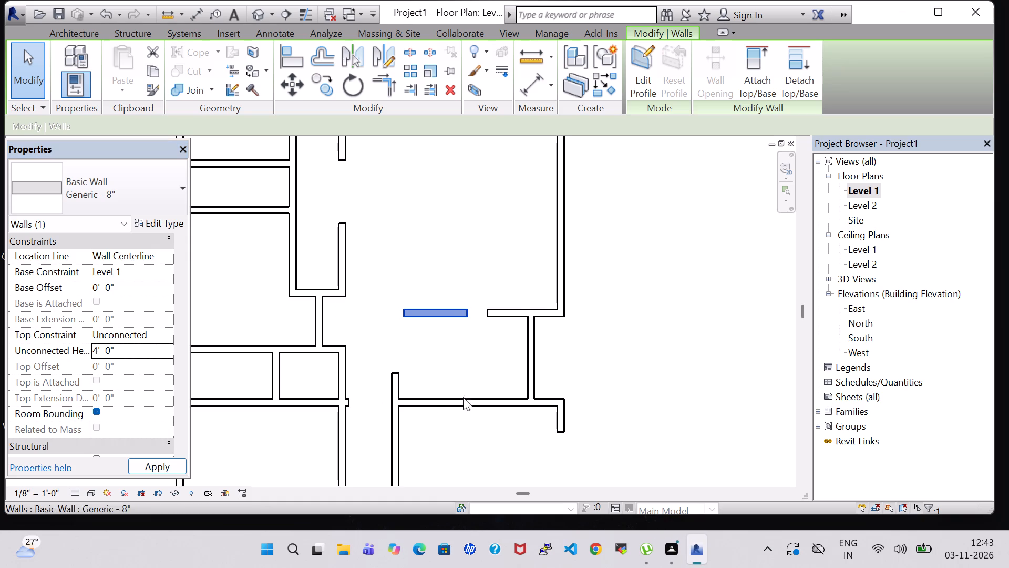
click(686, 297)
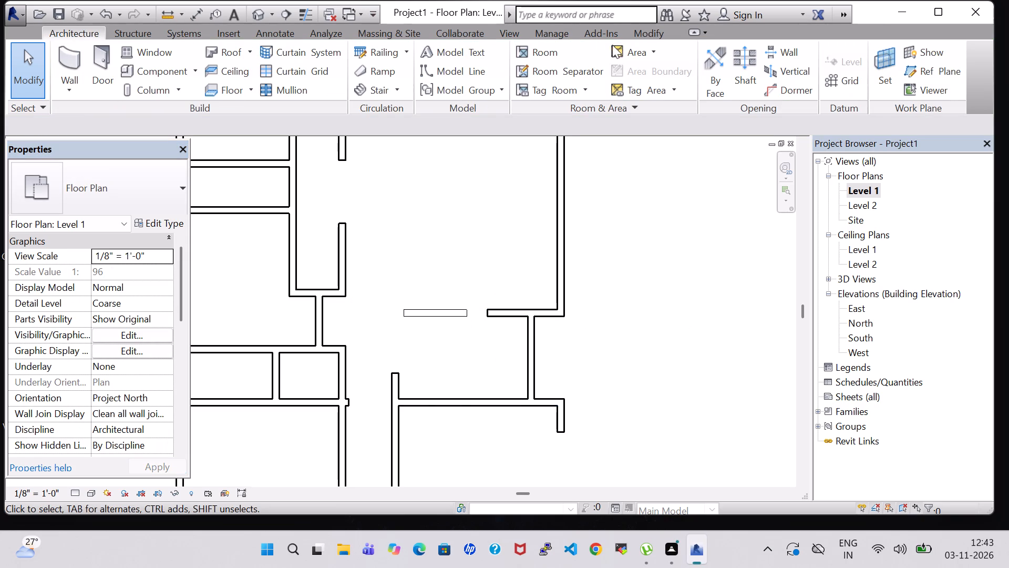
Split the wall stub near its west end and delete the short end piece to widen the gap to the low wall.
click(647, 30)
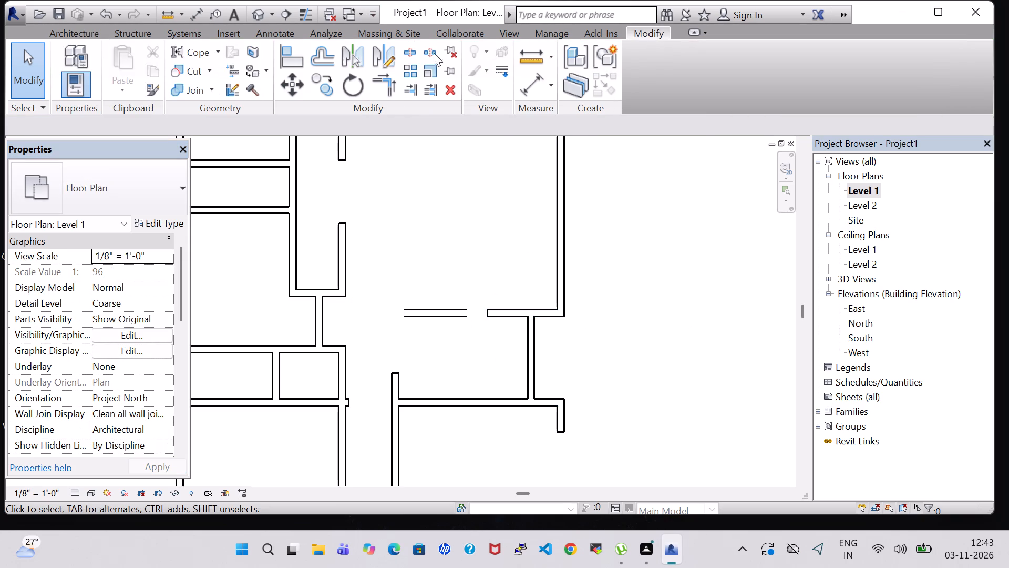
click(415, 49)
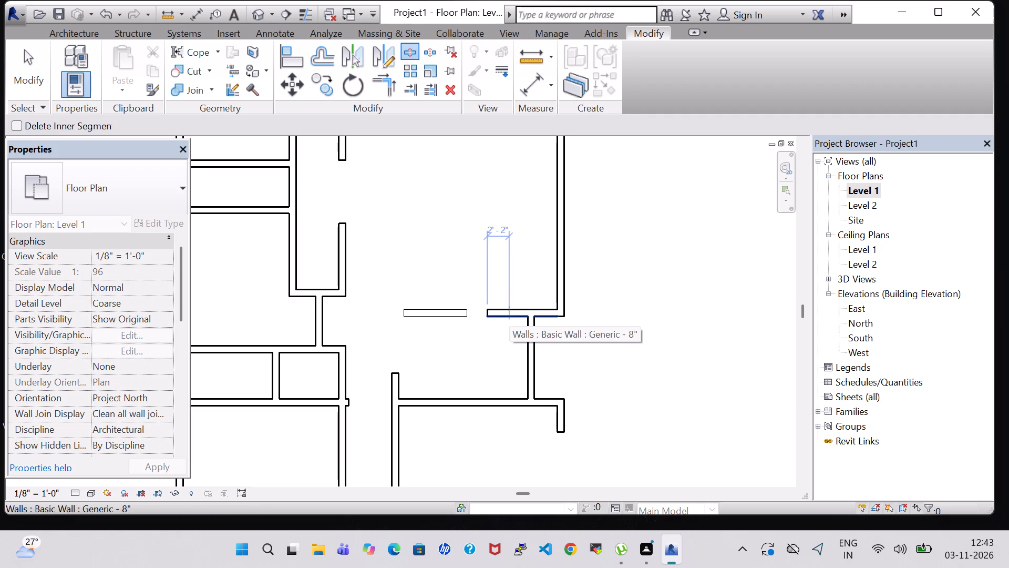
click(505, 317)
key(Escape)
key(Escape)
click(500, 315)
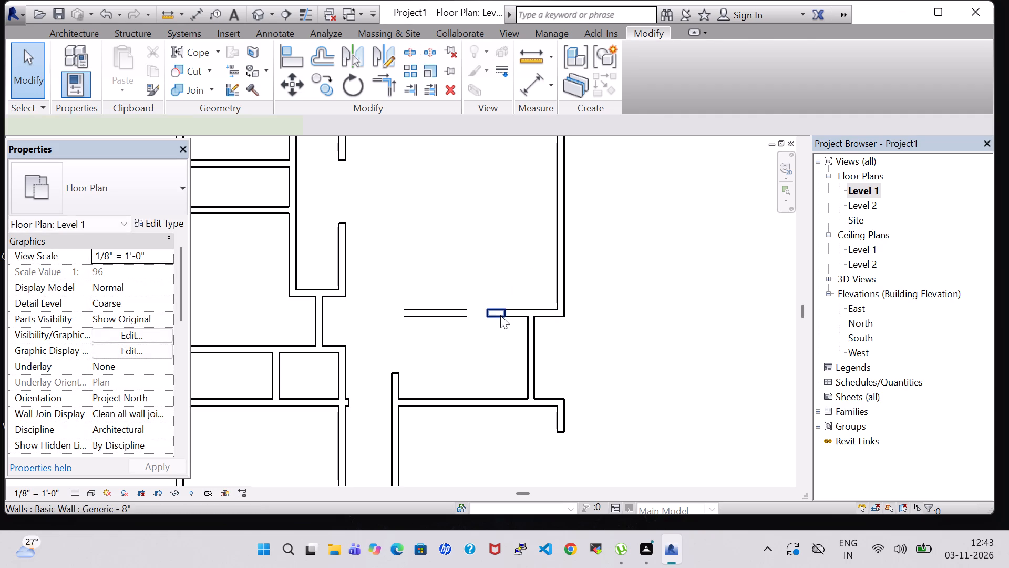
key(Delete)
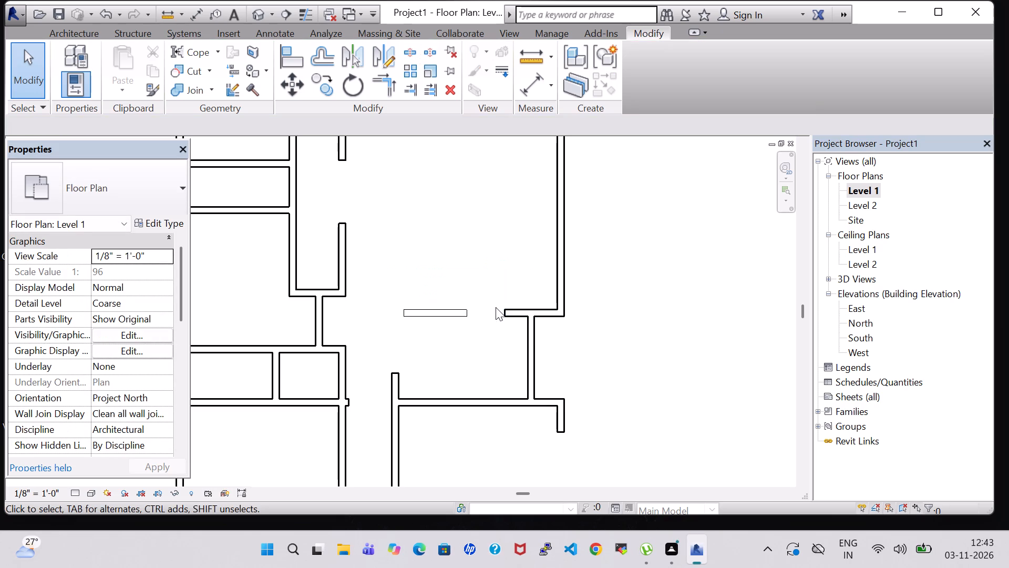
Examine the low freestanding wall and the shortened stub in relation to the surrounding rooms in plan.
scroll(496, 307, down, 2)
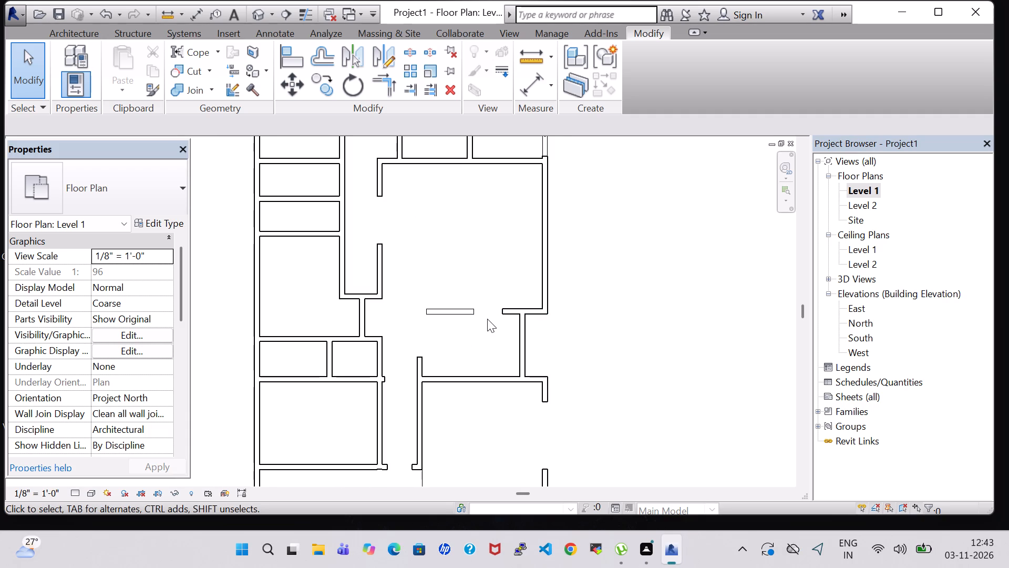
scroll(487, 319, up, 5)
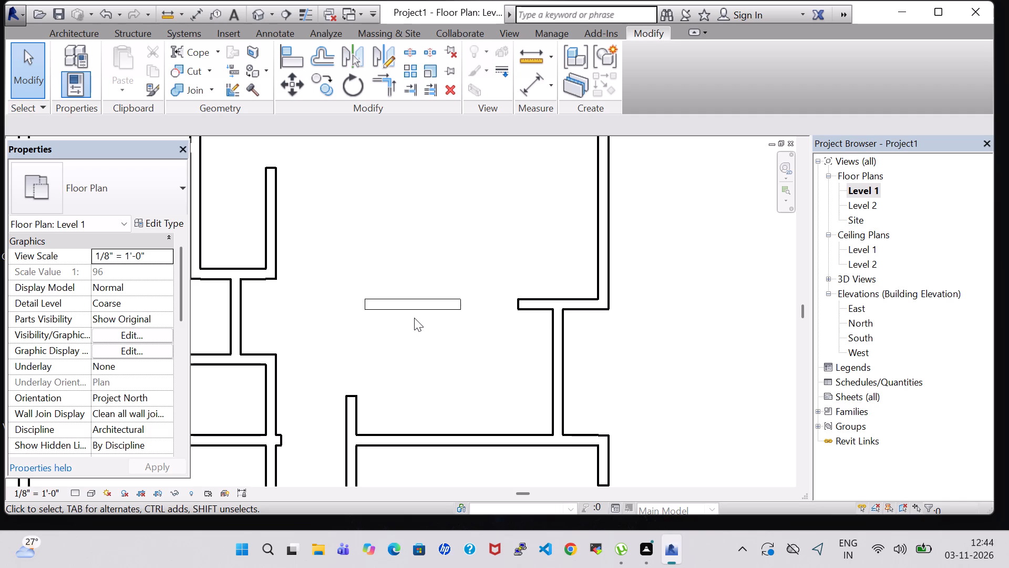
scroll(415, 317, down, 1)
middle_drag(455, 240, 484, 278)
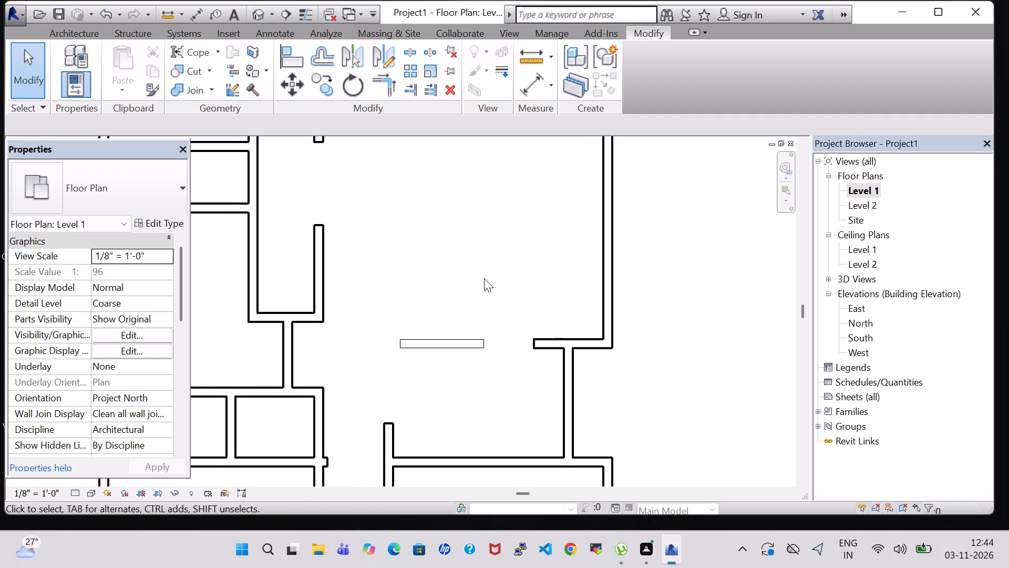
scroll(484, 278, down, 3)
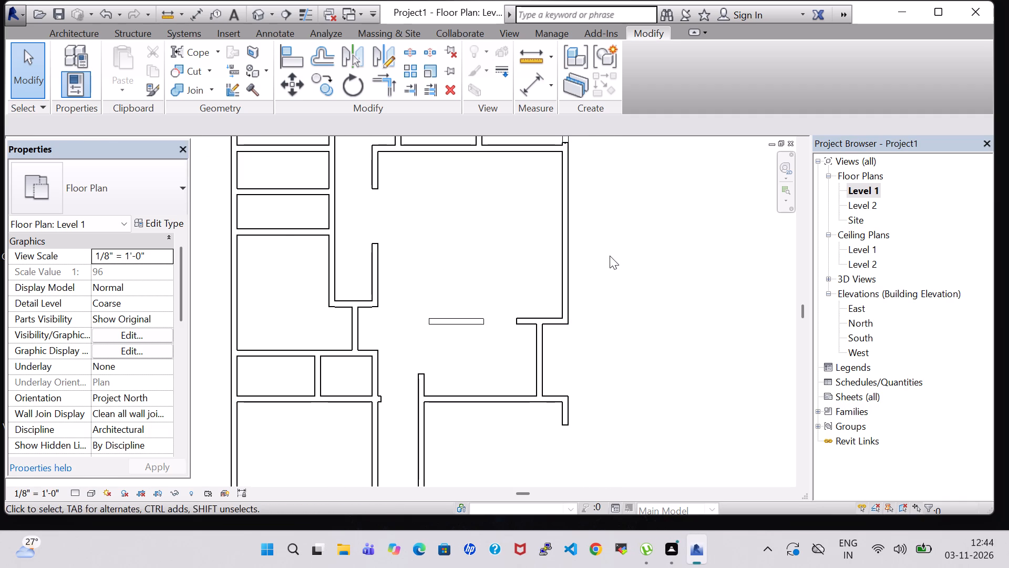
scroll(610, 256, down, 1)
scroll(622, 171, down, 2)
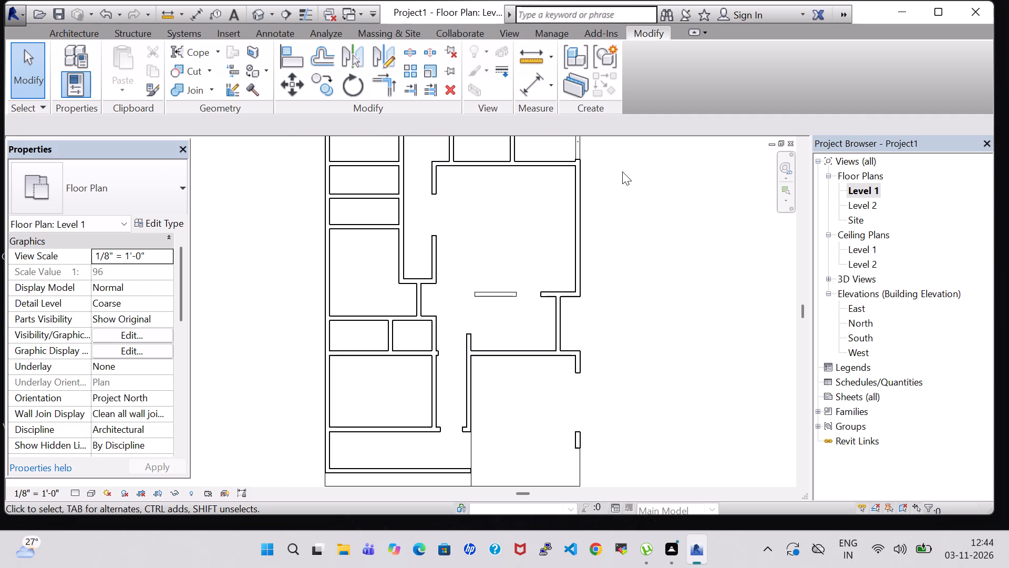
middle_drag(622, 171, 563, 210)
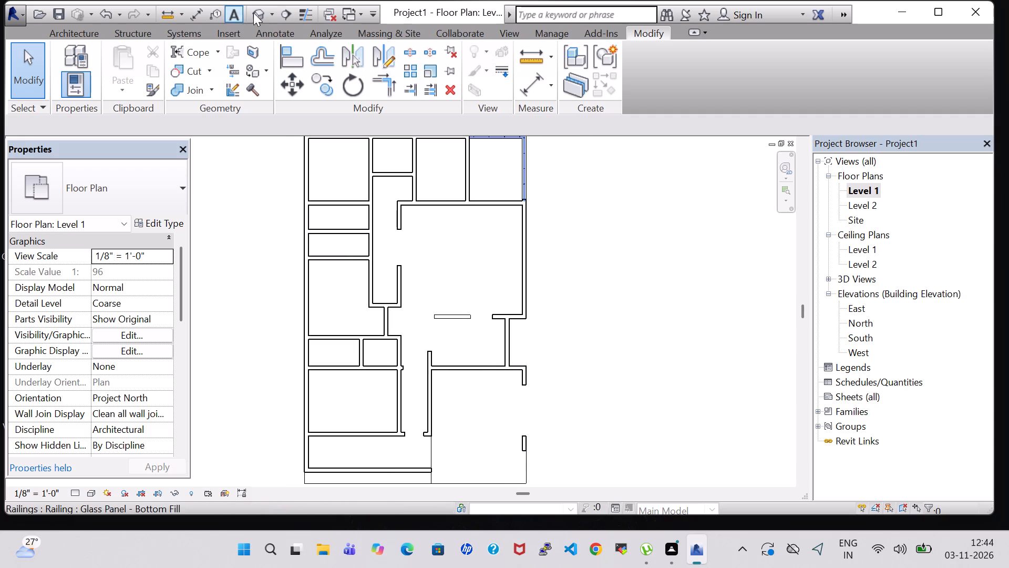
Inspect the 3D model from several sides, including the low wall and shortened stub, and return to the Level 1 floor plan.
click(261, 9)
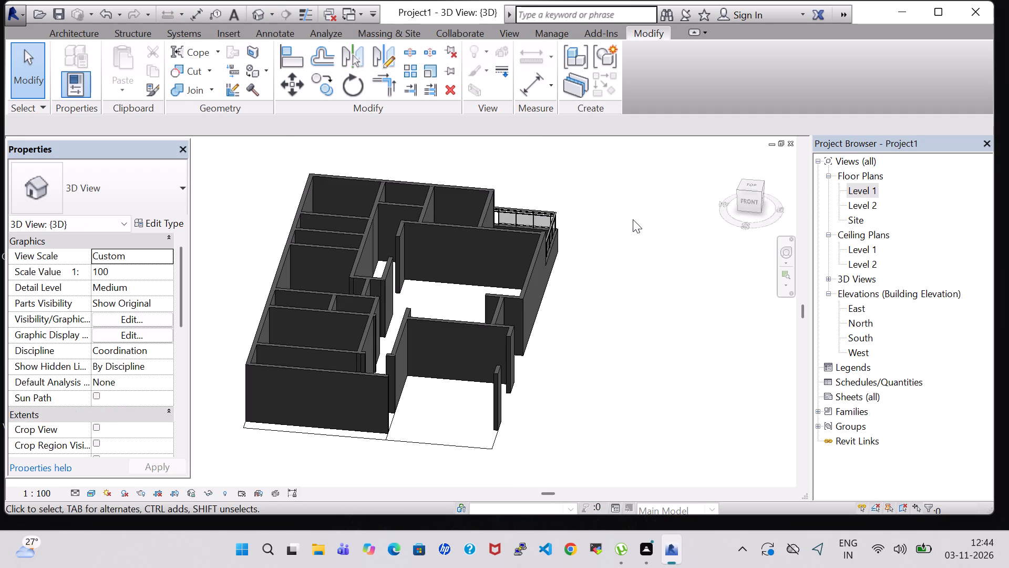
shift+middle_drag(633, 219, 498, 281)
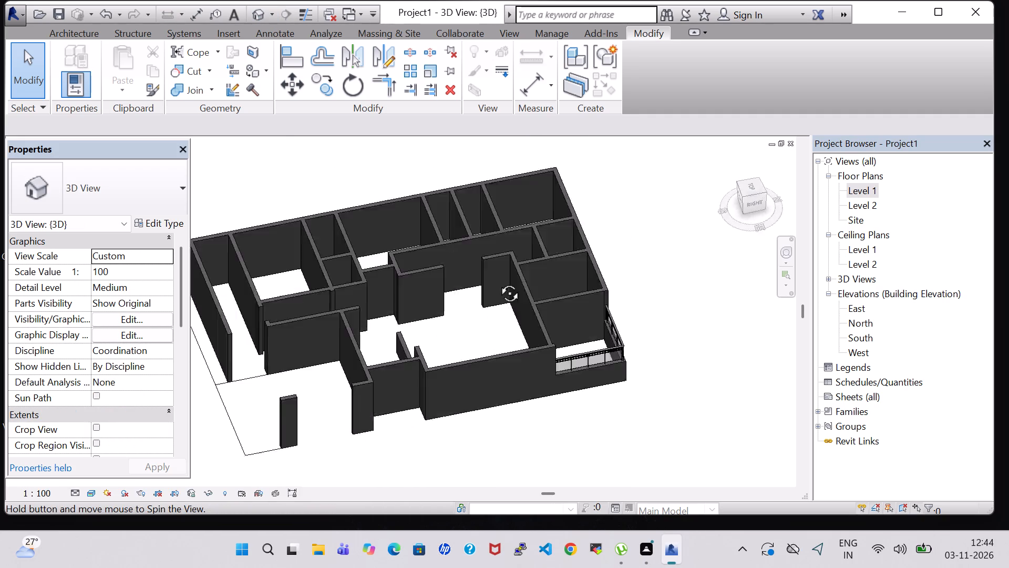
shift+middle_drag(498, 281, 478, 293)
shift+middle_drag(639, 387, 651, 301)
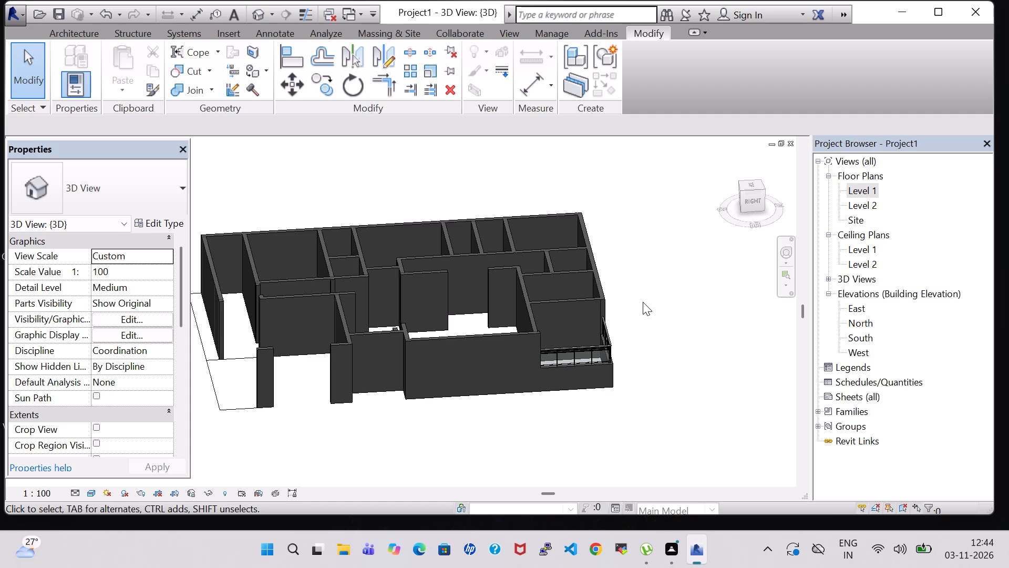
shift+middle_drag(647, 288, 505, 352)
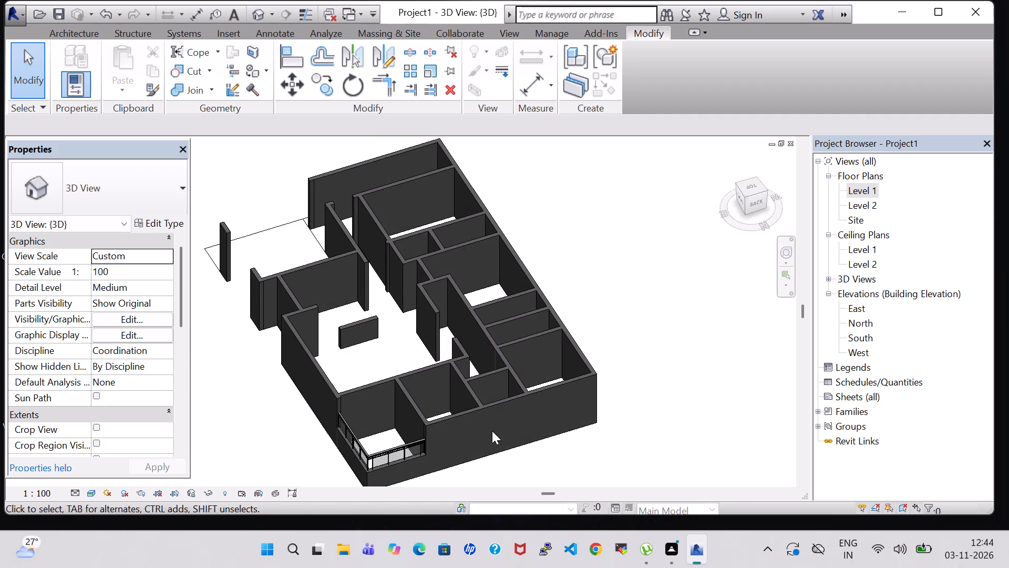
middle_drag(523, 460, 560, 351)
middle_drag(498, 417, 648, 374)
middle_drag(557, 397, 655, 381)
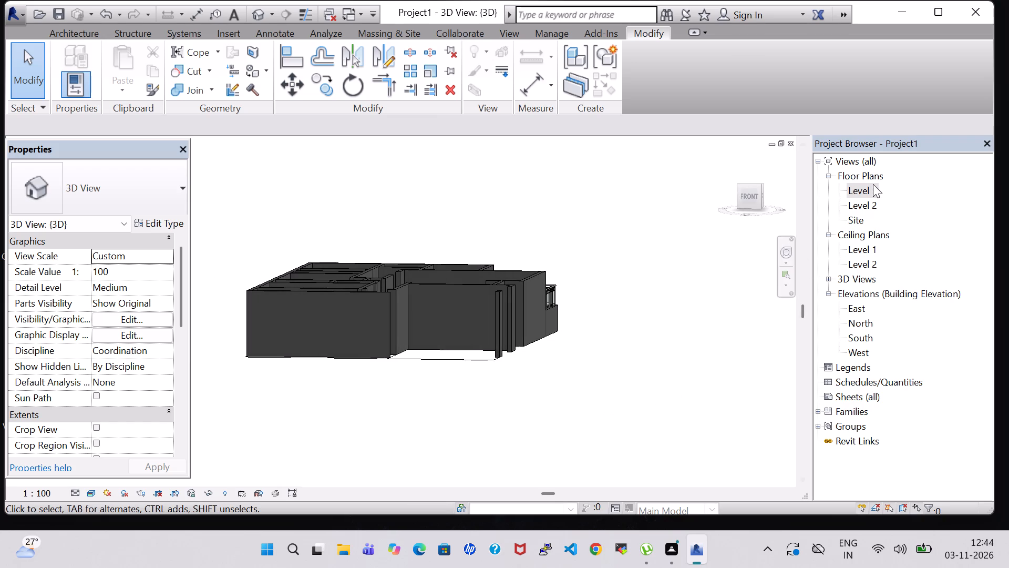
double_click(867, 197)
scroll(629, 248, down, 3)
middle_drag(603, 230, 597, 246)
scroll(597, 246, up, 2)
middle_drag(597, 246, 615, 231)
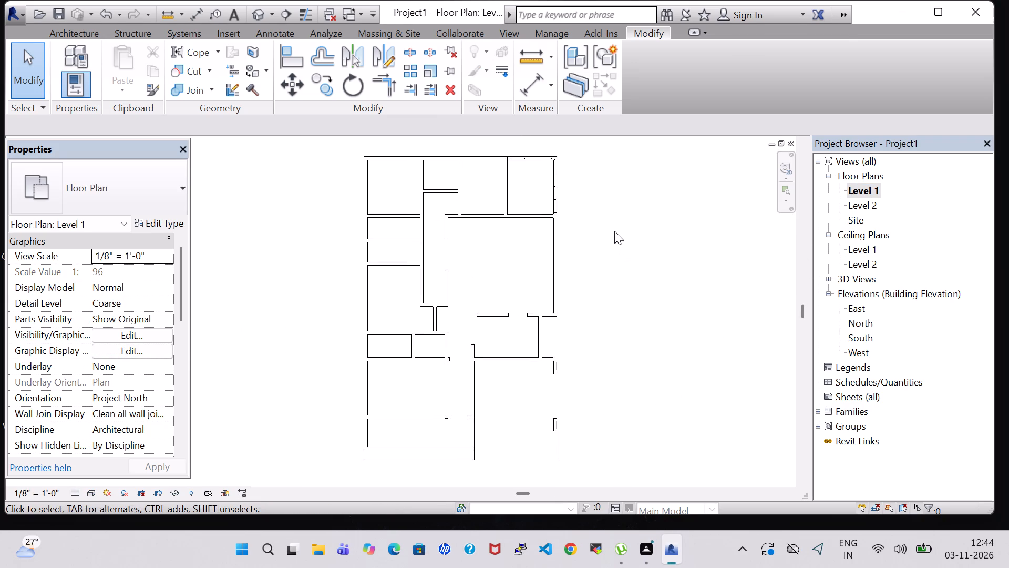
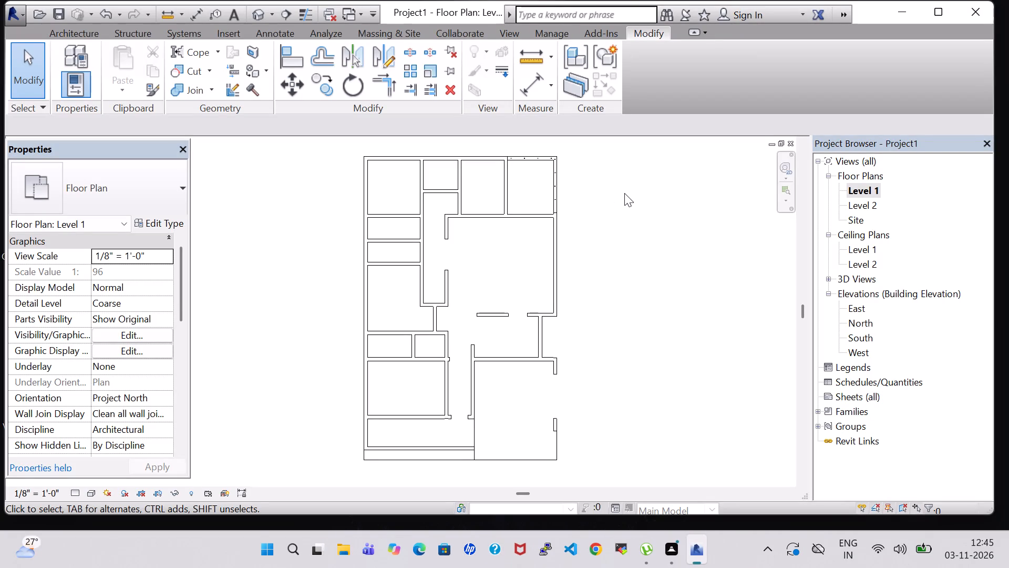
Start a roof by footprint from the Level 1 plan and assign it to Level 2.
middle_drag(618, 221, 624, 220)
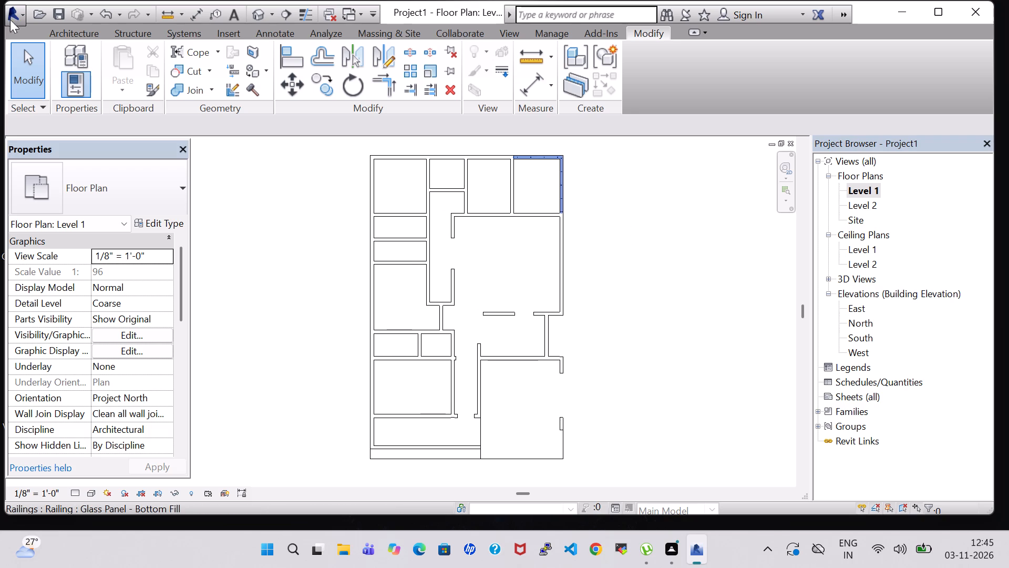
click(59, 29)
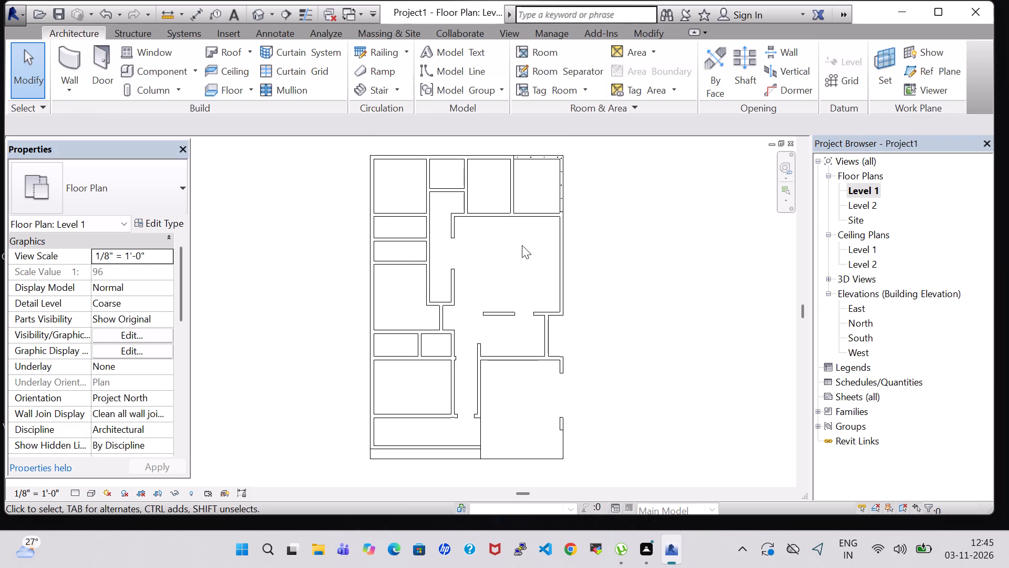
key(Escape)
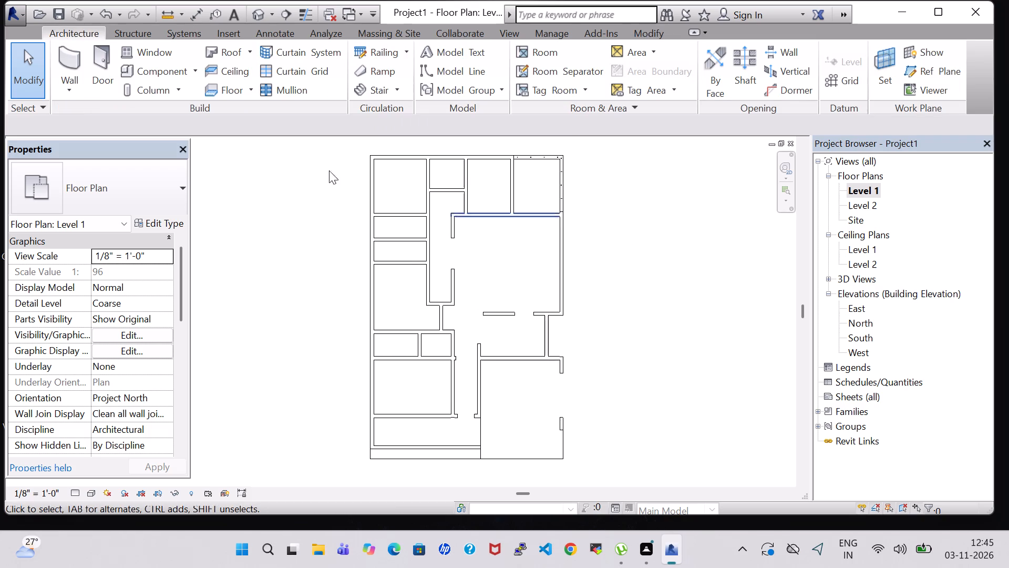
click(220, 50)
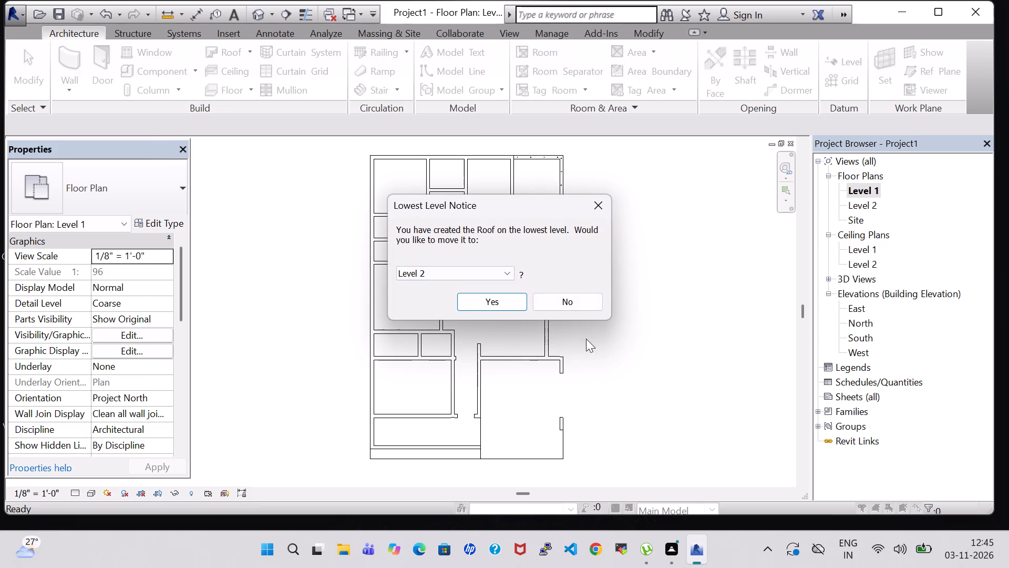
click(496, 300)
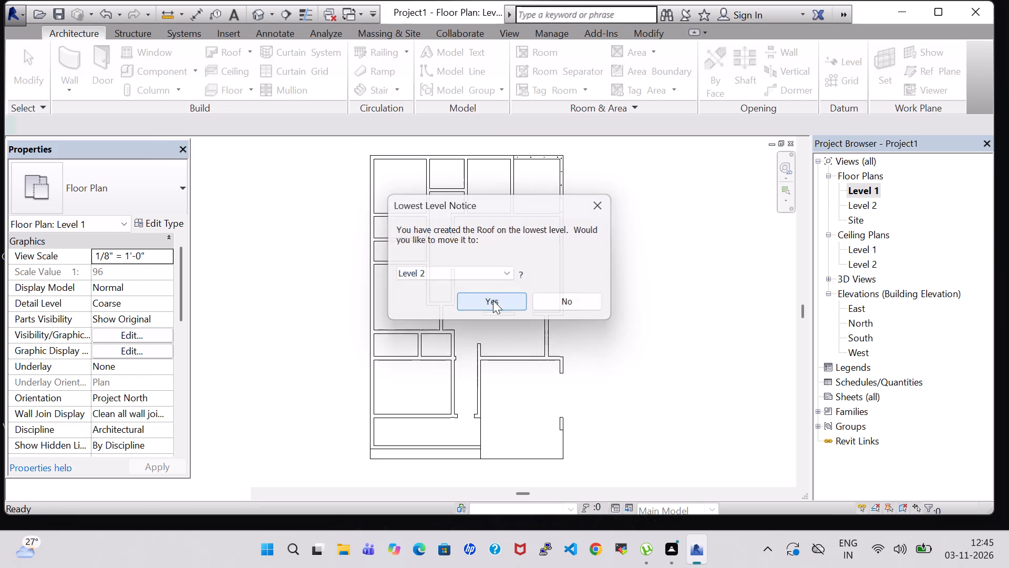
Sketch roof boundary lines along the north wall to the glass-railed northeast corner, excluding that area along its west and south sides.
click(755, 52)
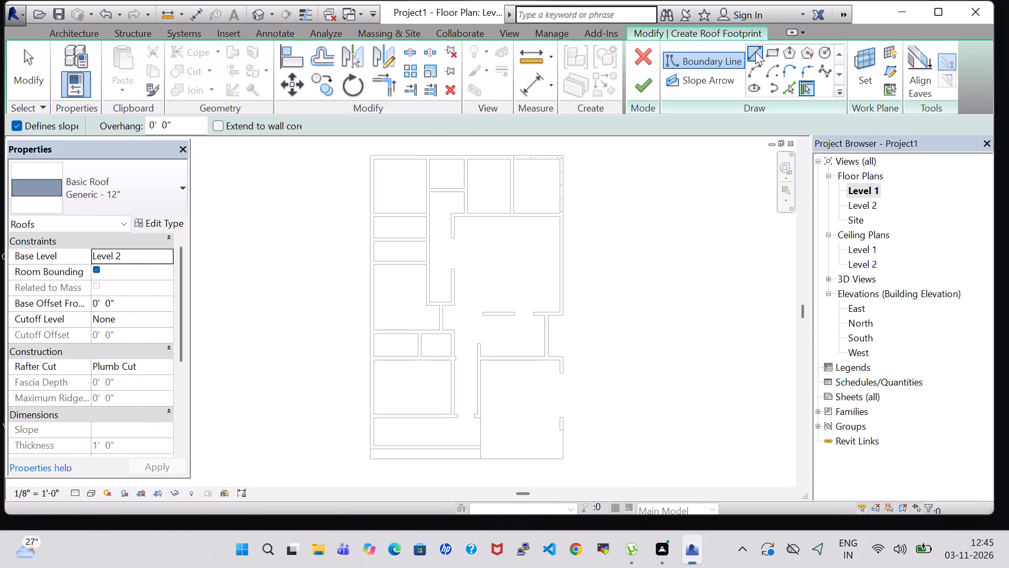
scroll(377, 169, up, 4)
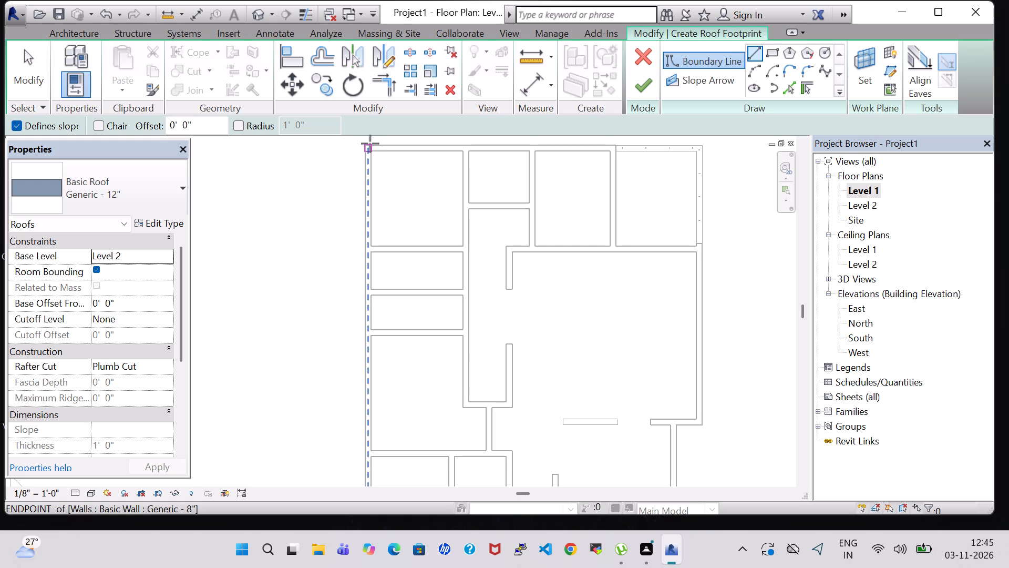
click(366, 142)
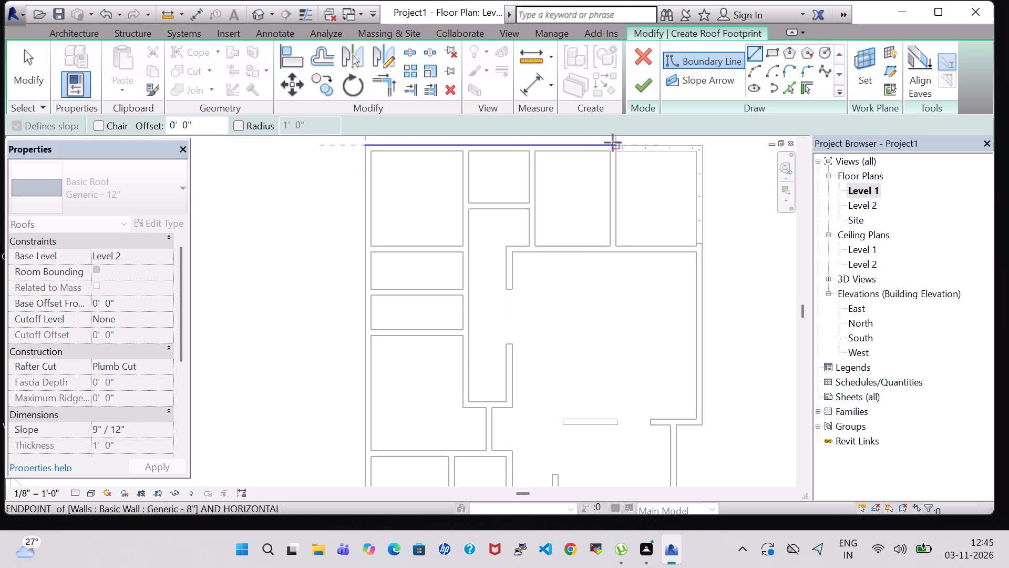
click(617, 146)
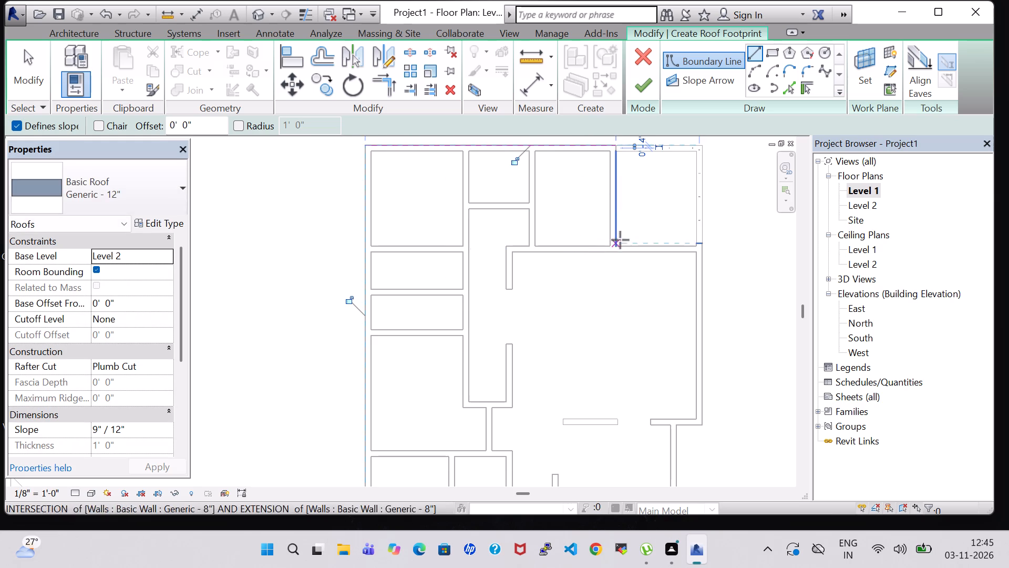
click(617, 244)
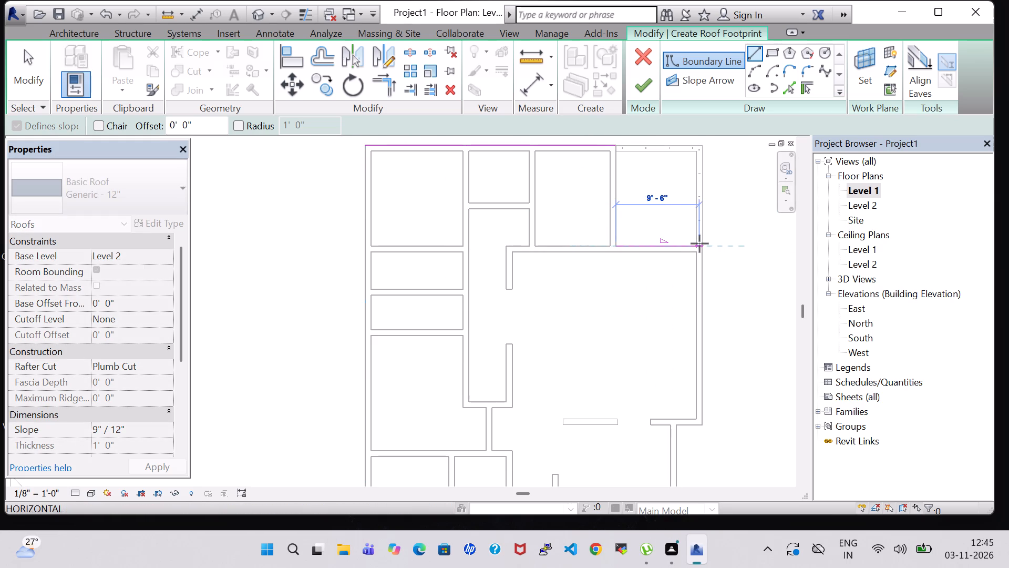
click(701, 244)
scroll(708, 264, up, 5)
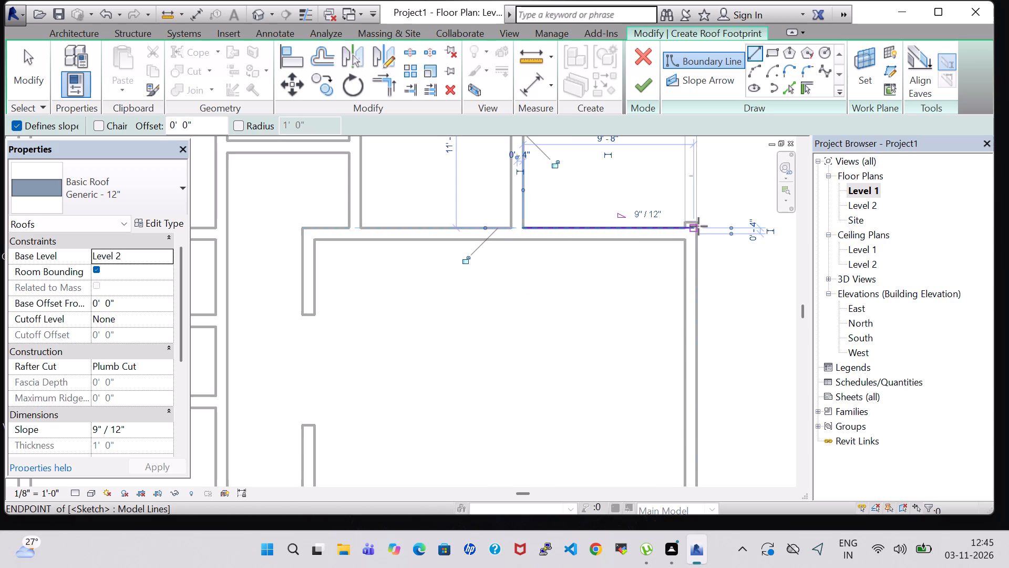
click(698, 226)
scroll(698, 349, down, 4)
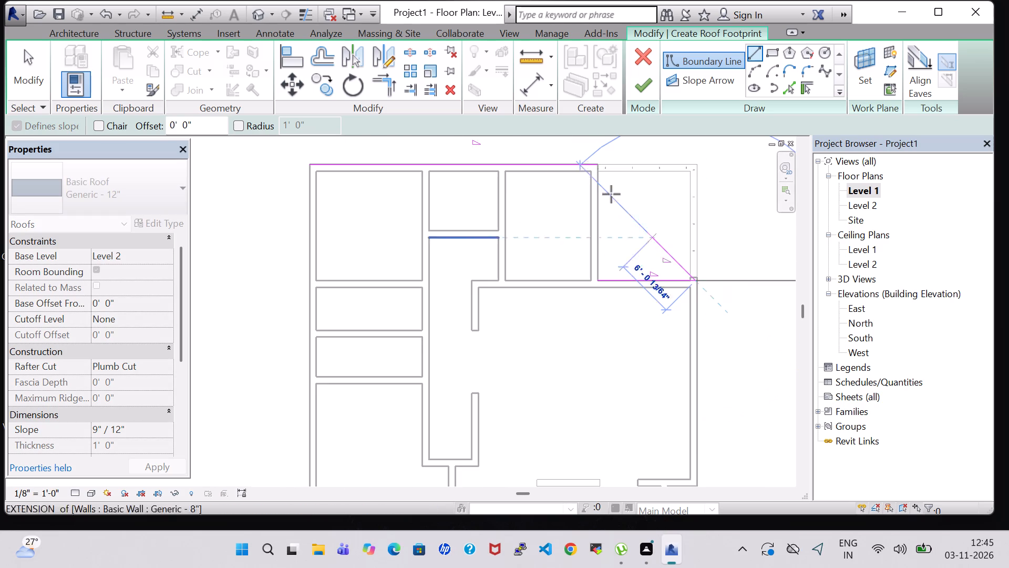
key(Escape)
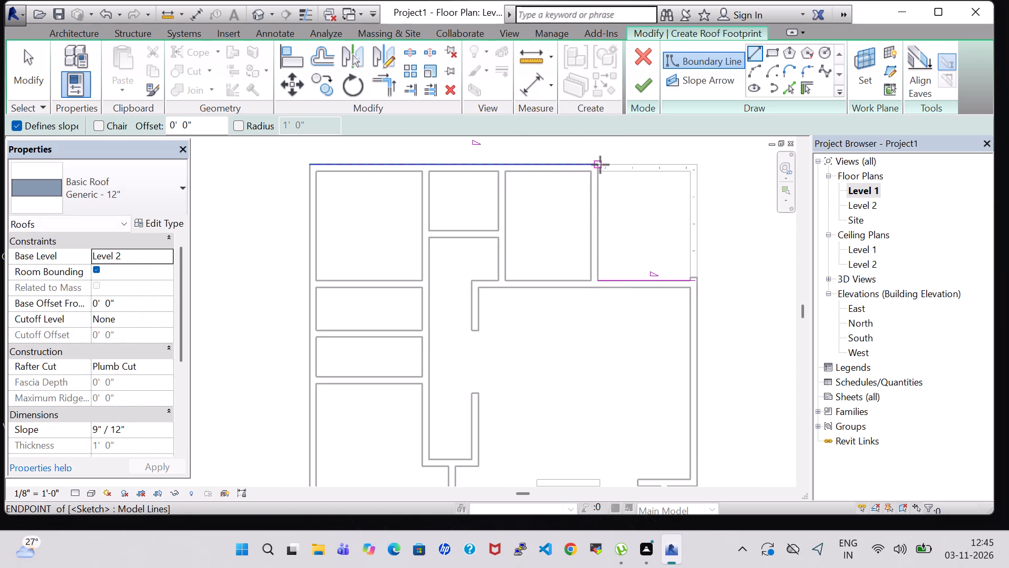
click(598, 164)
click(598, 280)
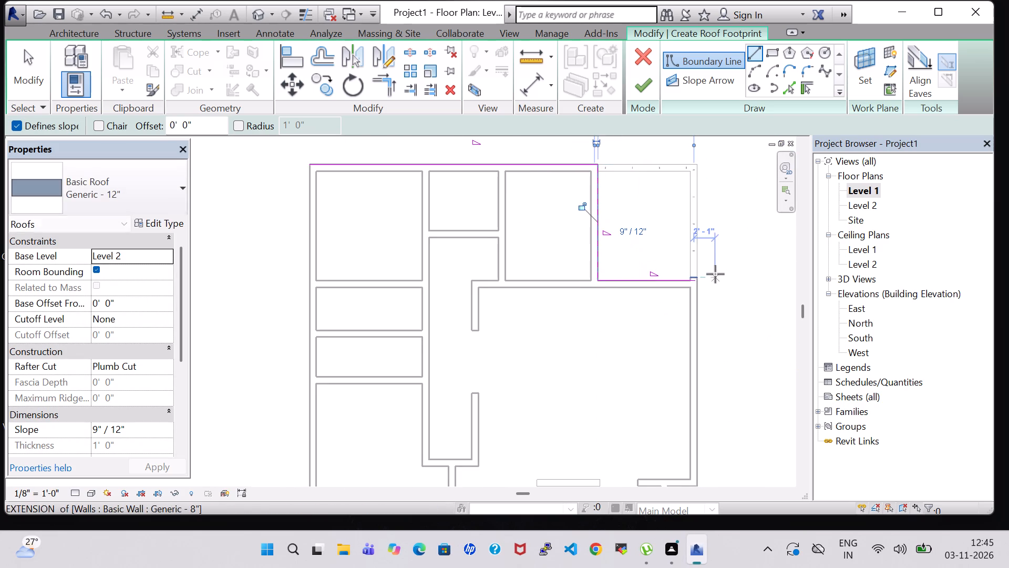
Continue the roof boundary down the east wall about 20'-4" and around the recess: about 2'-9" in, 8'-1" south, 2'-10" out.
click(698, 280)
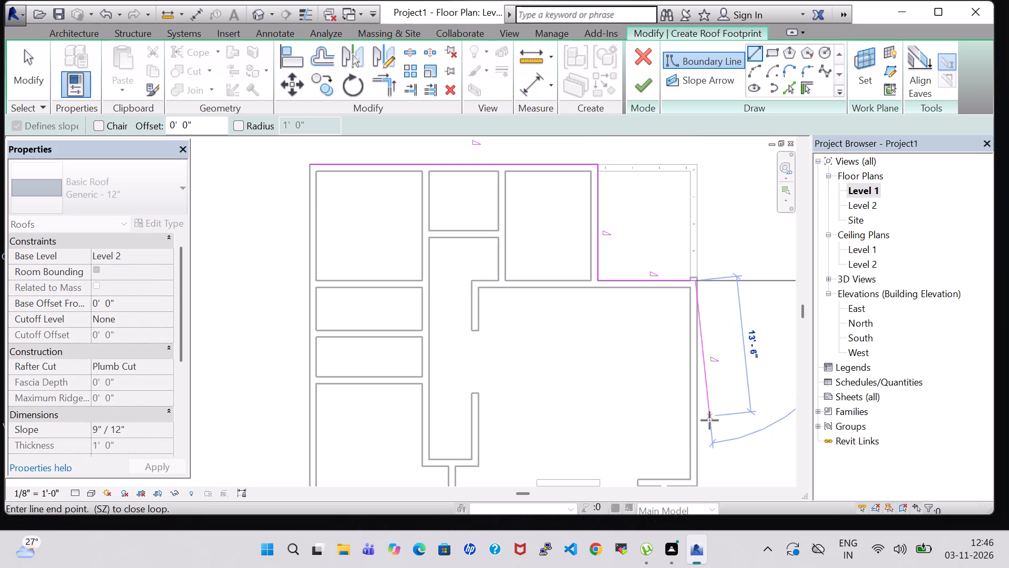
middle_drag(704, 445, 716, 339)
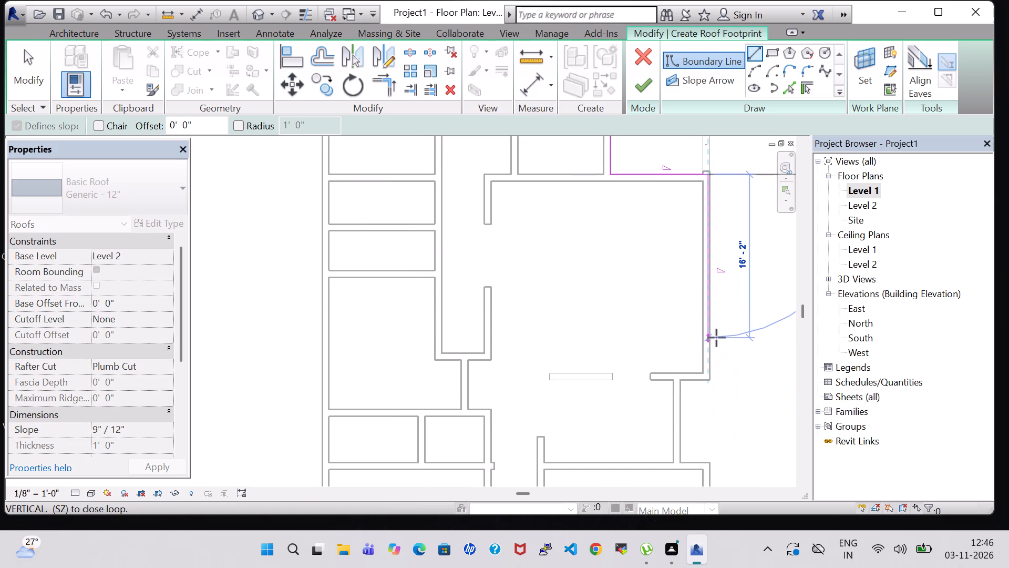
click(712, 380)
click(707, 380)
click(681, 381)
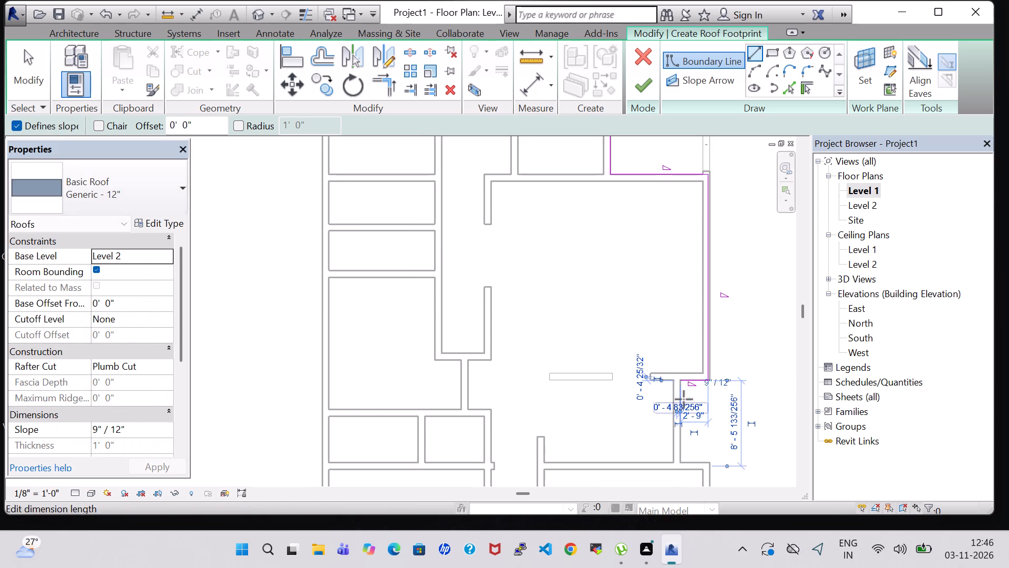
click(682, 379)
click(682, 462)
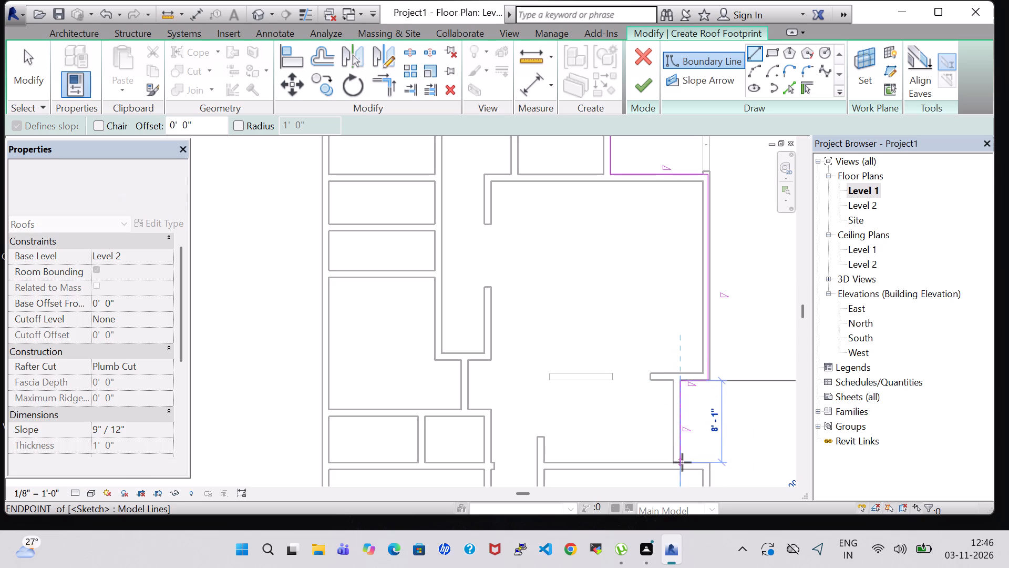
click(682, 462)
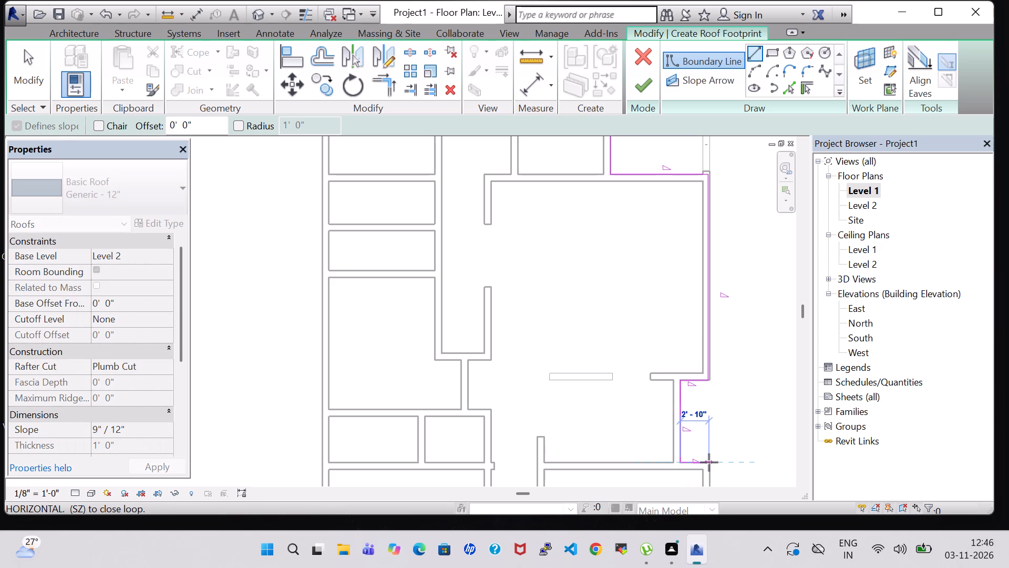
click(709, 462)
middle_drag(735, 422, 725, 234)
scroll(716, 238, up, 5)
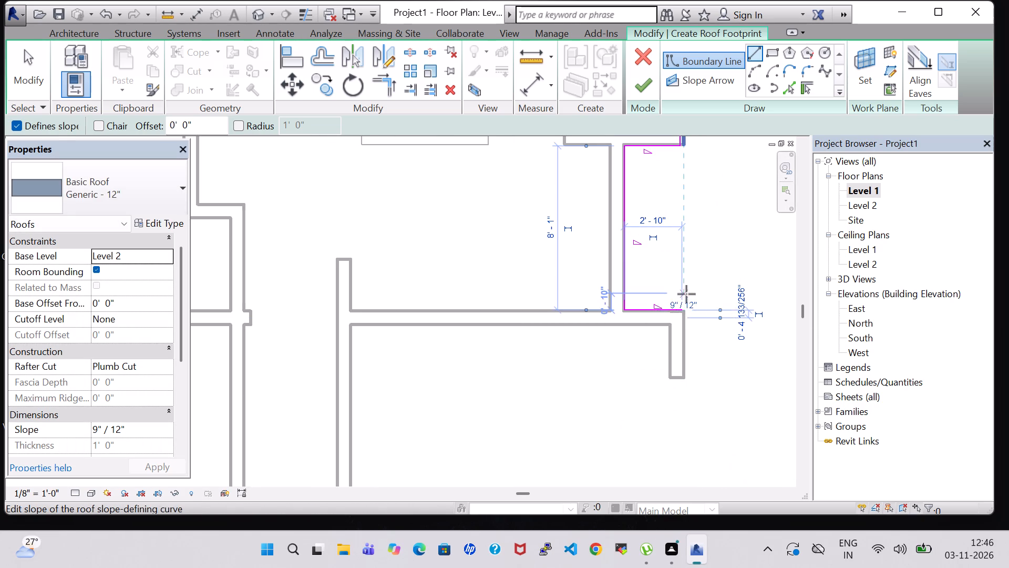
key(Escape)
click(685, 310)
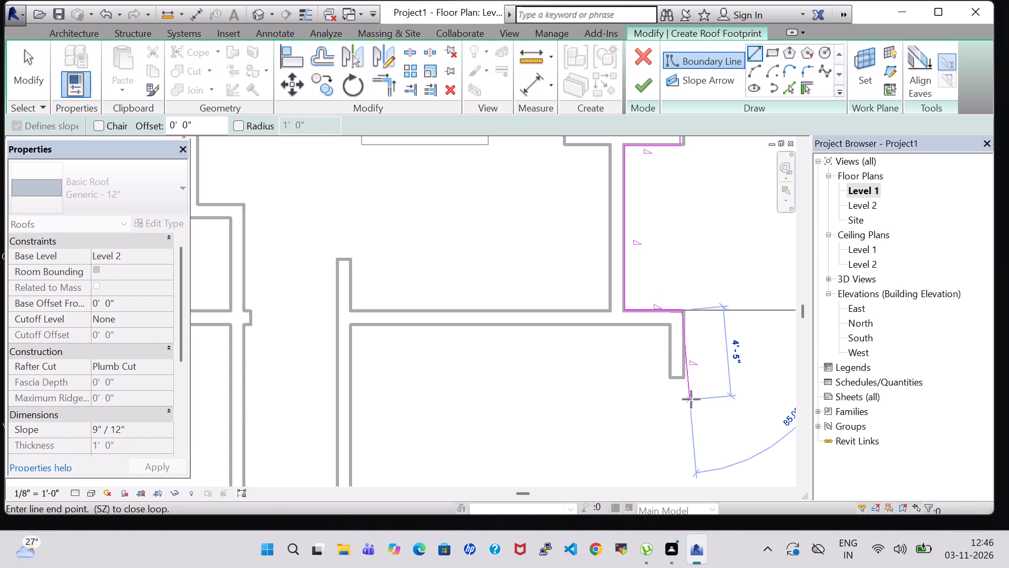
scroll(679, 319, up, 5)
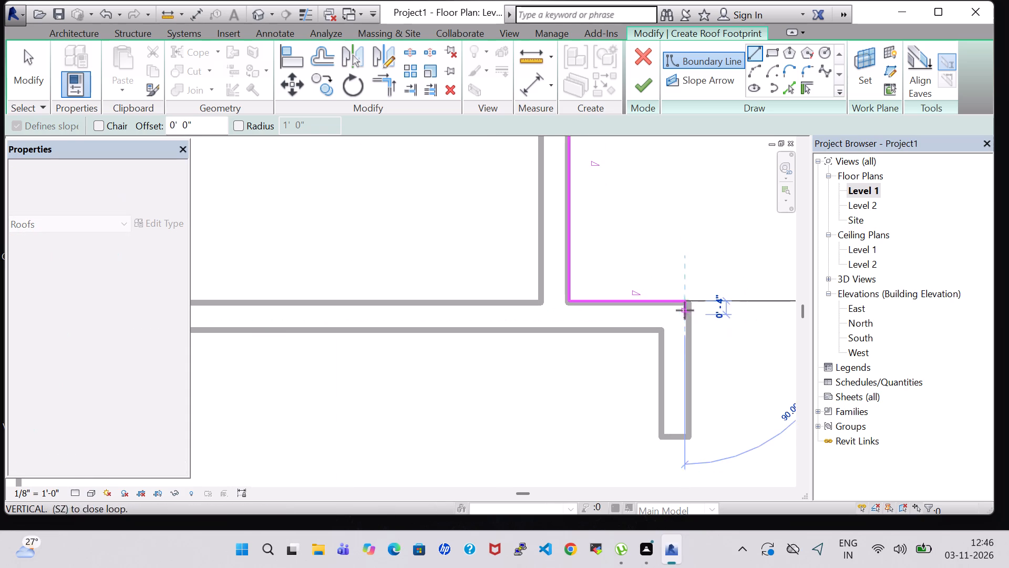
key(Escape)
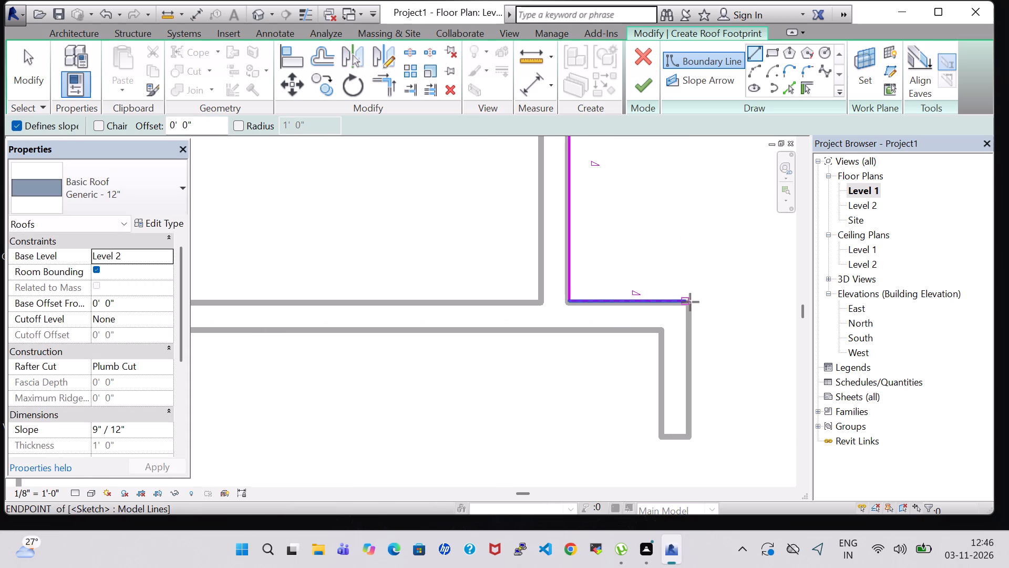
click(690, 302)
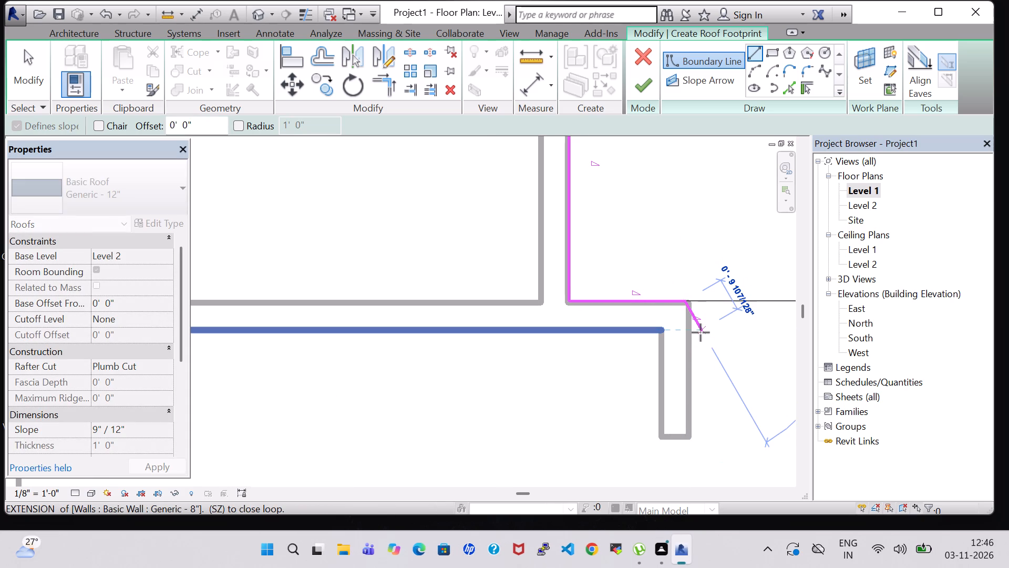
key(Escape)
Add a roof boundary segment about 1" long from the recess's south line to the outer corner of the east wall stub.
scroll(689, 310, up, 5)
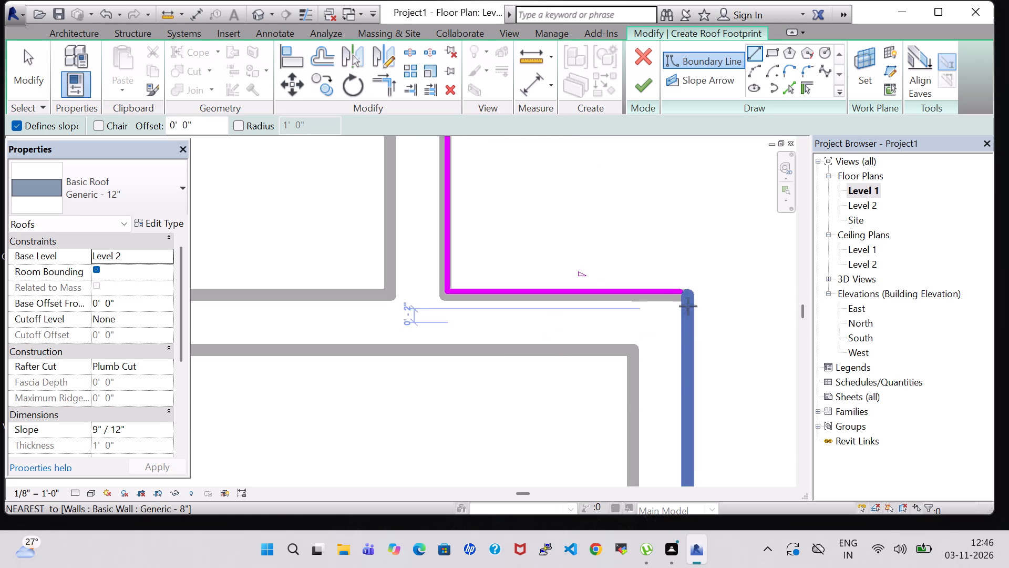
click(686, 291)
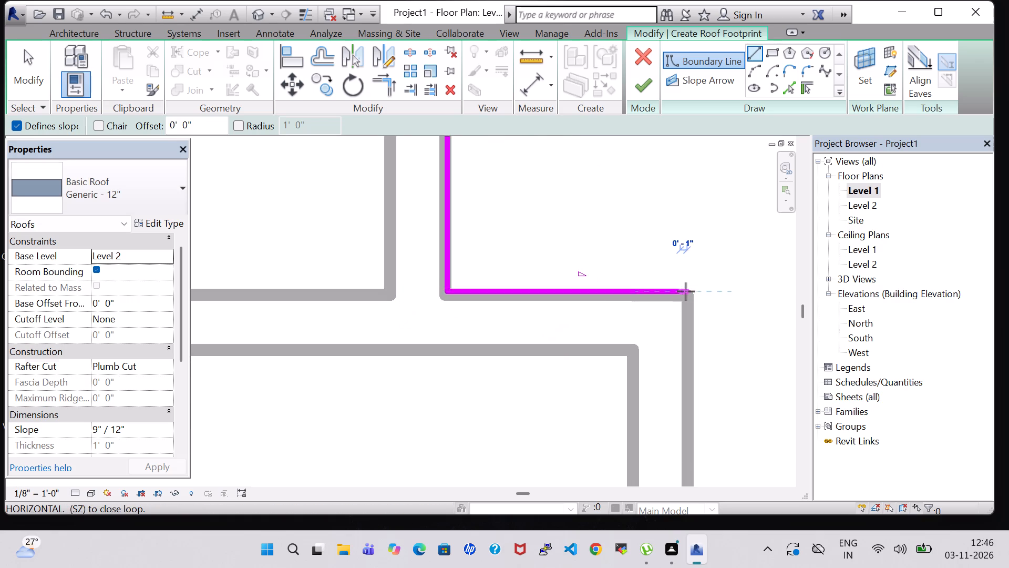
click(689, 292)
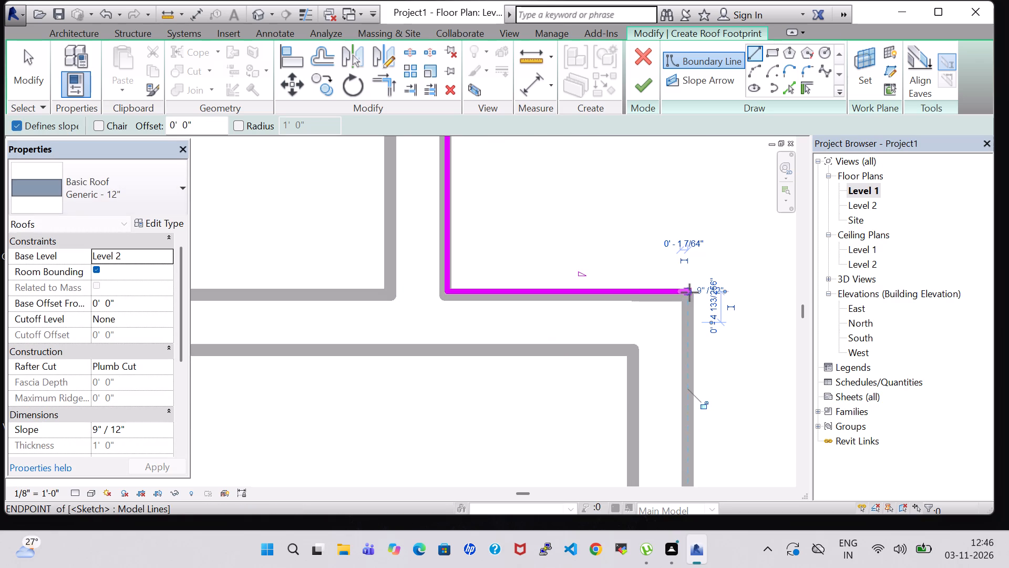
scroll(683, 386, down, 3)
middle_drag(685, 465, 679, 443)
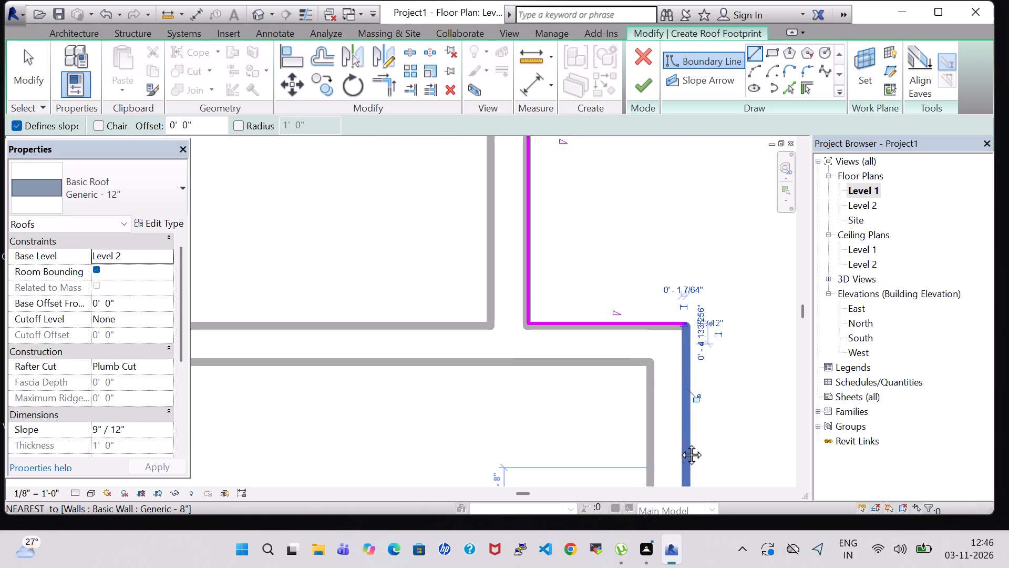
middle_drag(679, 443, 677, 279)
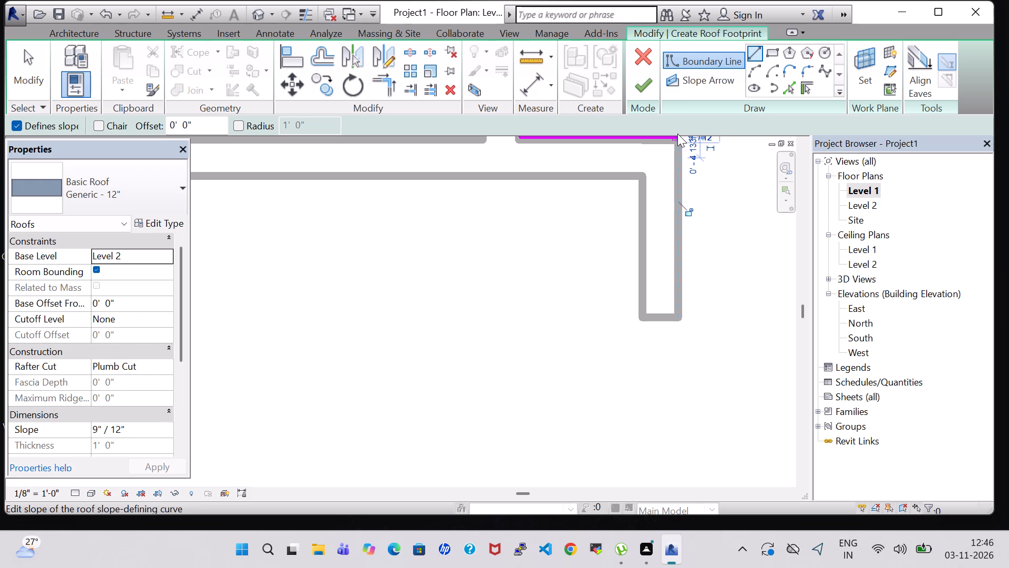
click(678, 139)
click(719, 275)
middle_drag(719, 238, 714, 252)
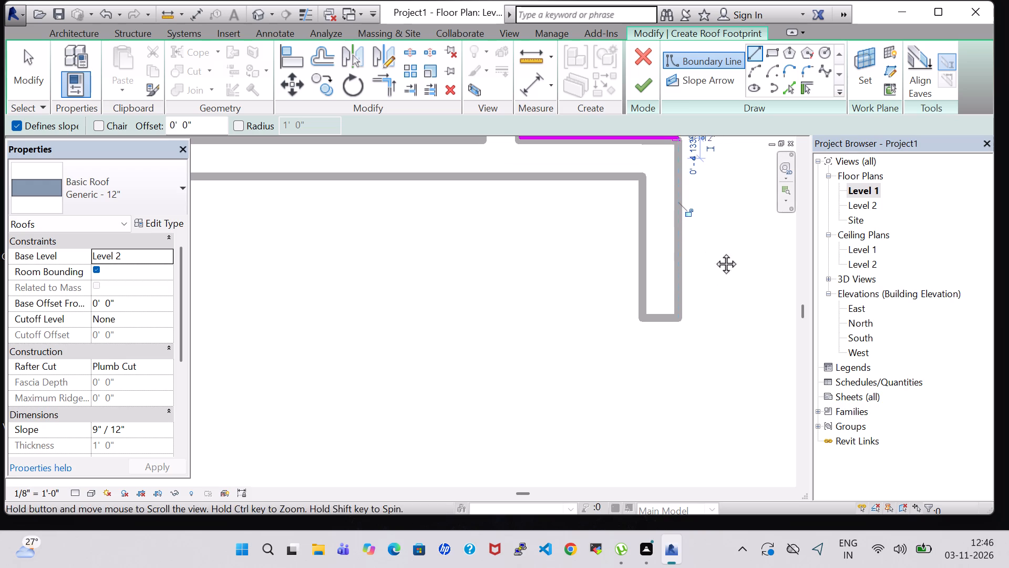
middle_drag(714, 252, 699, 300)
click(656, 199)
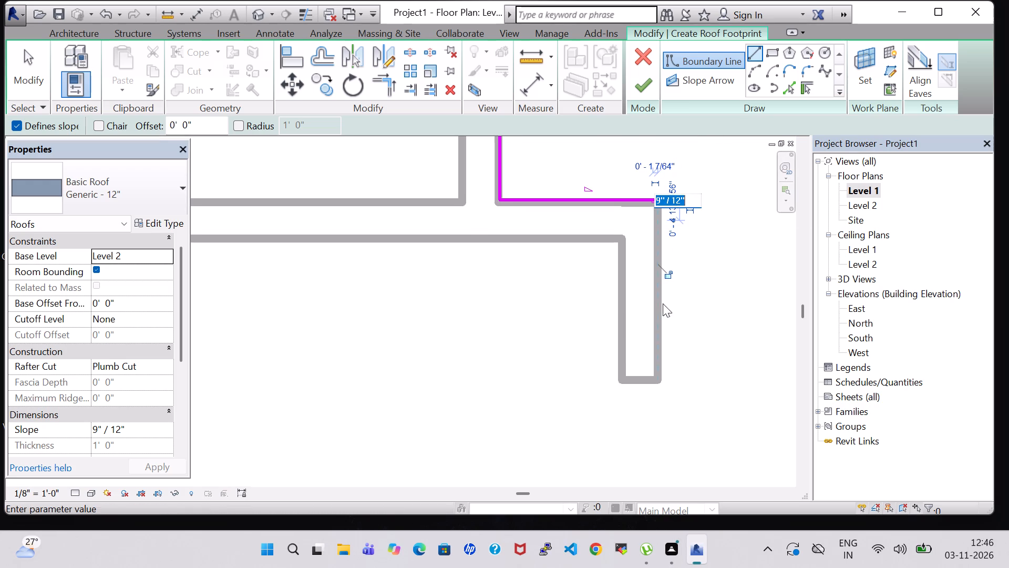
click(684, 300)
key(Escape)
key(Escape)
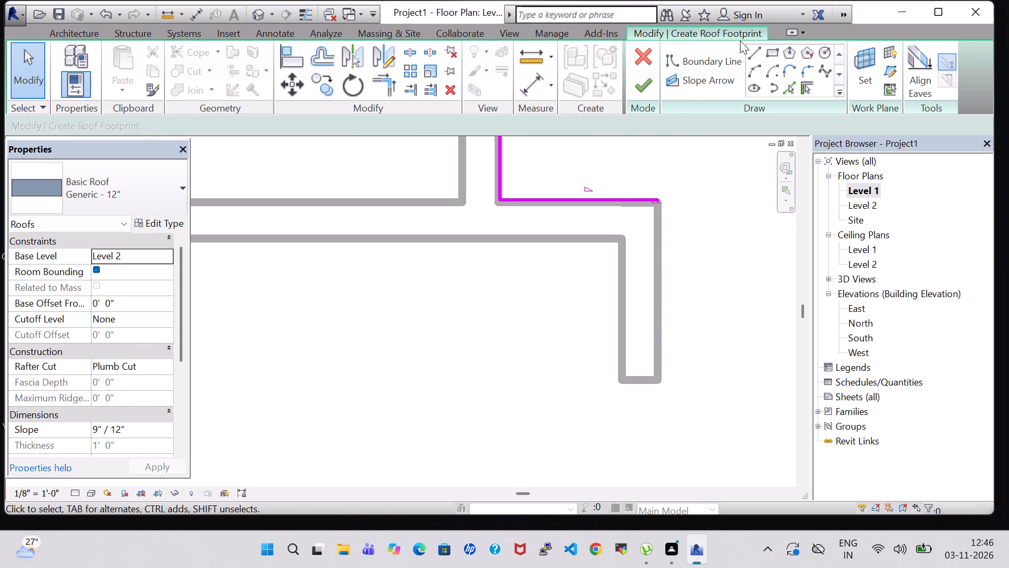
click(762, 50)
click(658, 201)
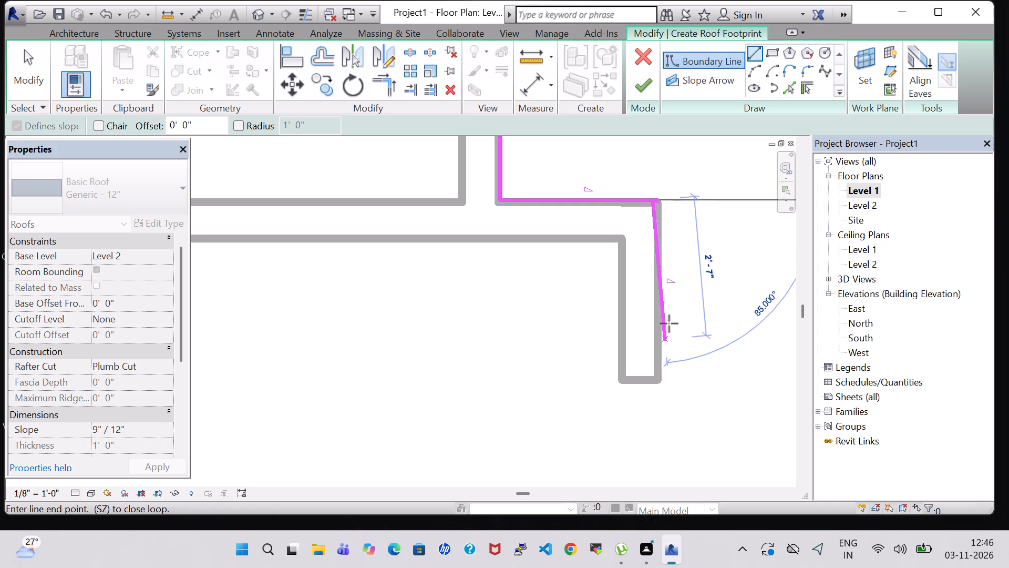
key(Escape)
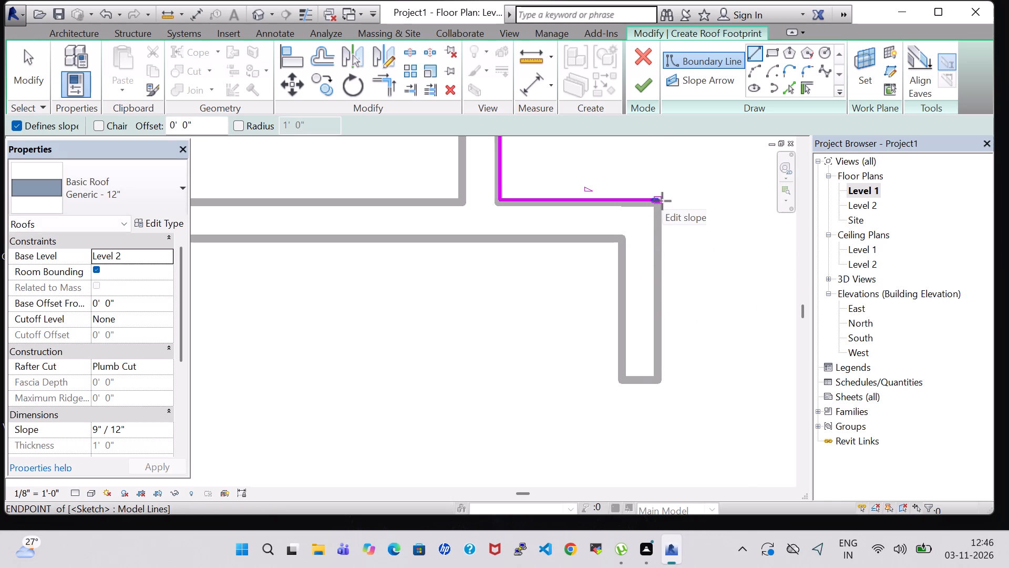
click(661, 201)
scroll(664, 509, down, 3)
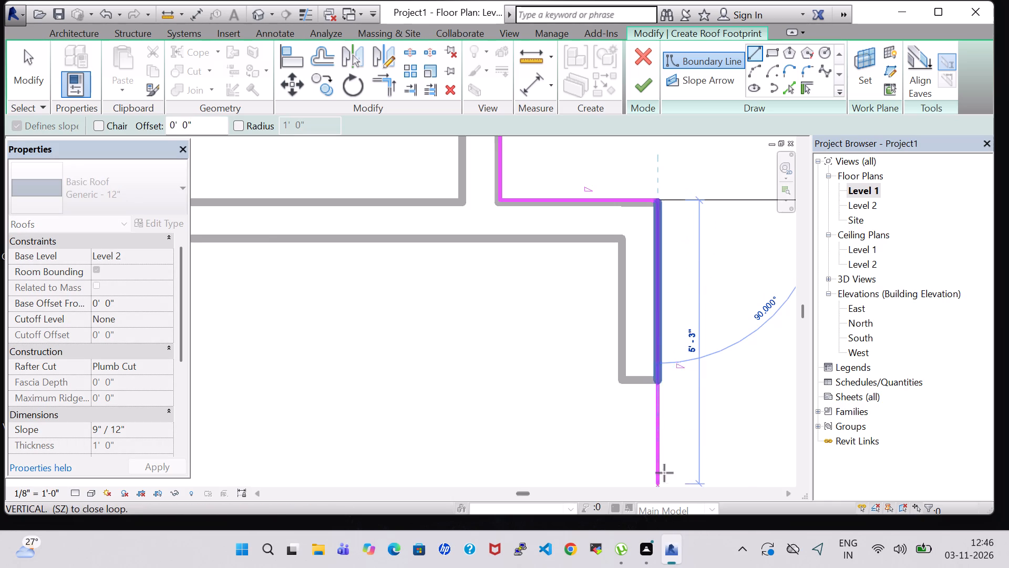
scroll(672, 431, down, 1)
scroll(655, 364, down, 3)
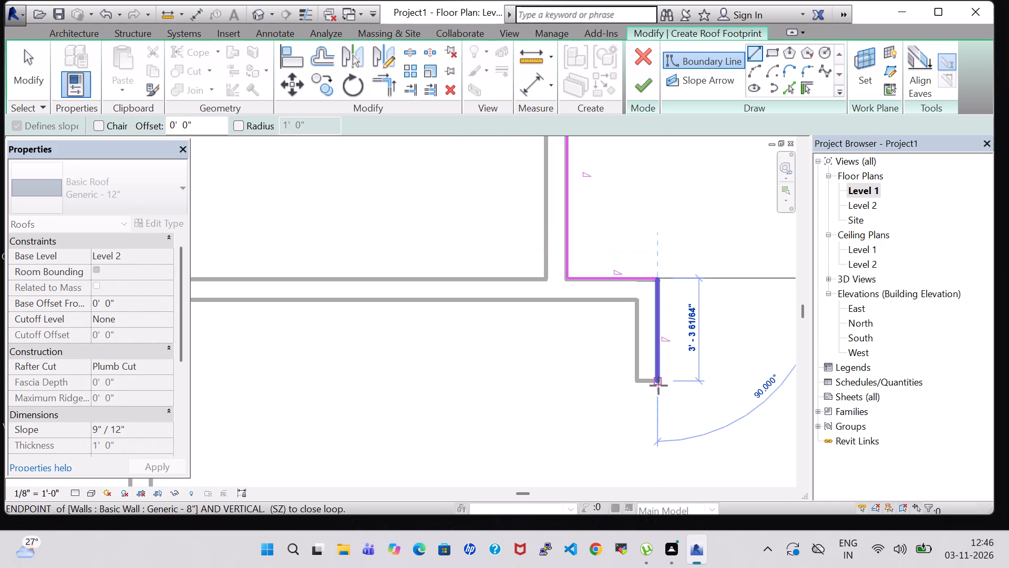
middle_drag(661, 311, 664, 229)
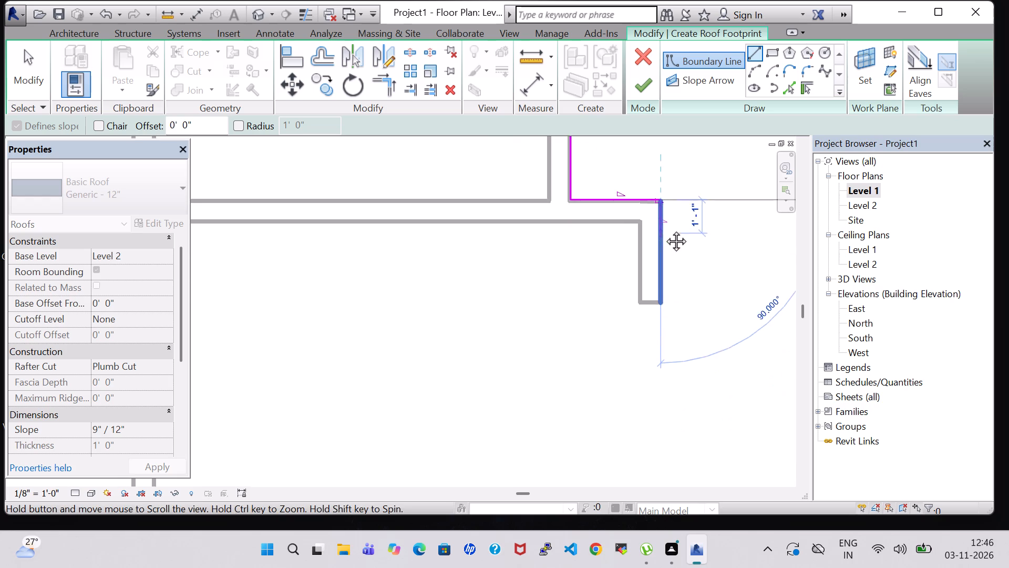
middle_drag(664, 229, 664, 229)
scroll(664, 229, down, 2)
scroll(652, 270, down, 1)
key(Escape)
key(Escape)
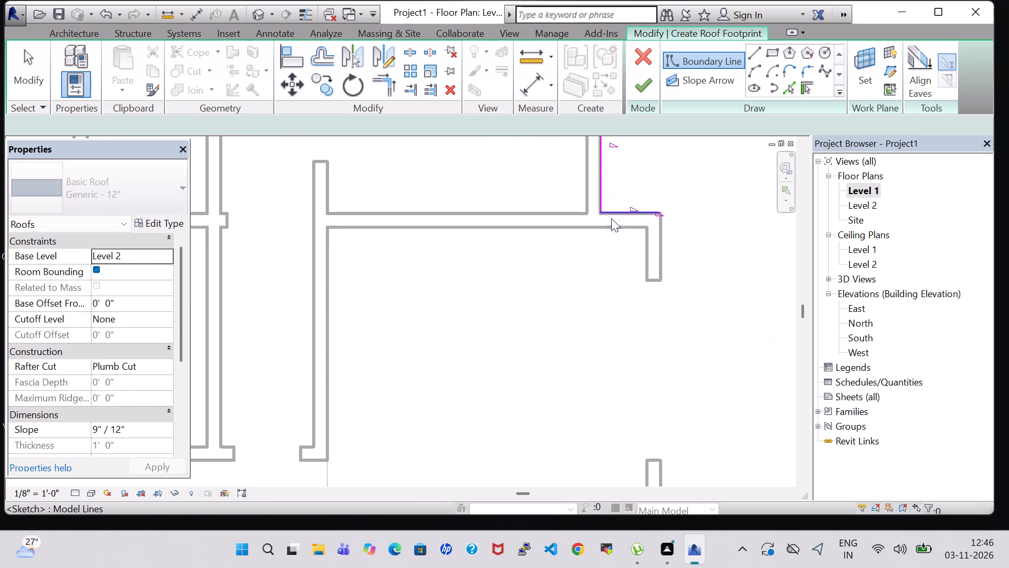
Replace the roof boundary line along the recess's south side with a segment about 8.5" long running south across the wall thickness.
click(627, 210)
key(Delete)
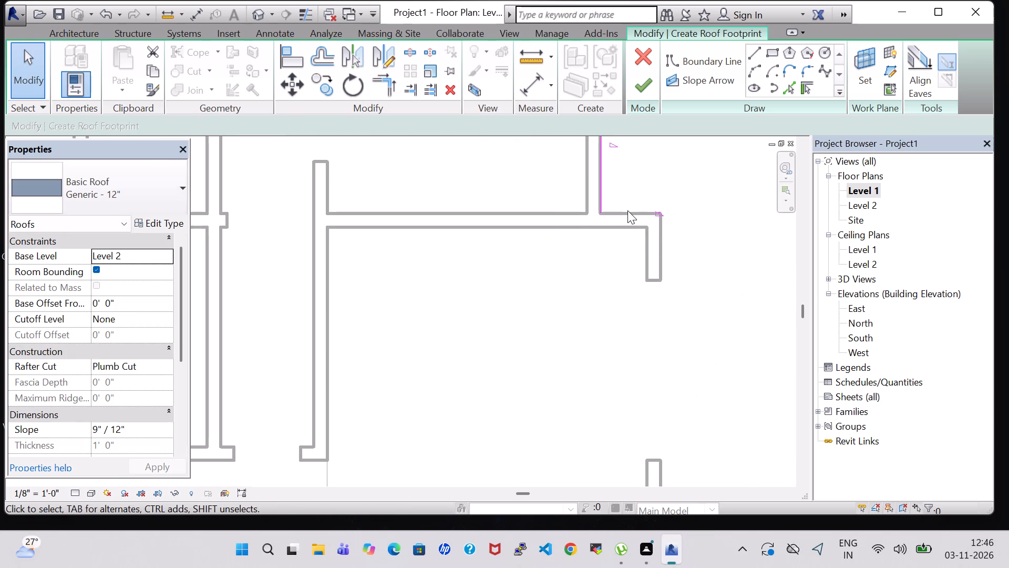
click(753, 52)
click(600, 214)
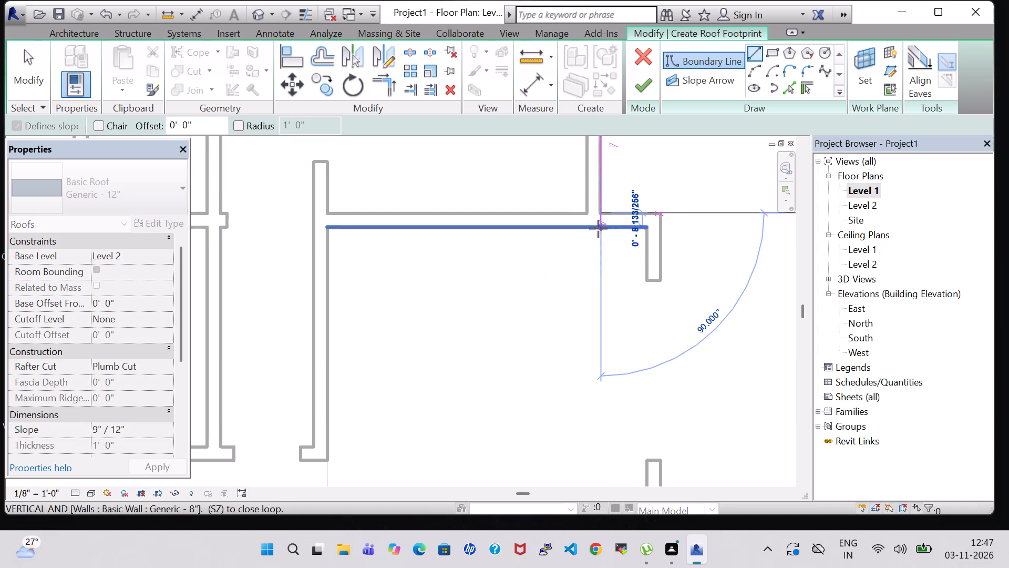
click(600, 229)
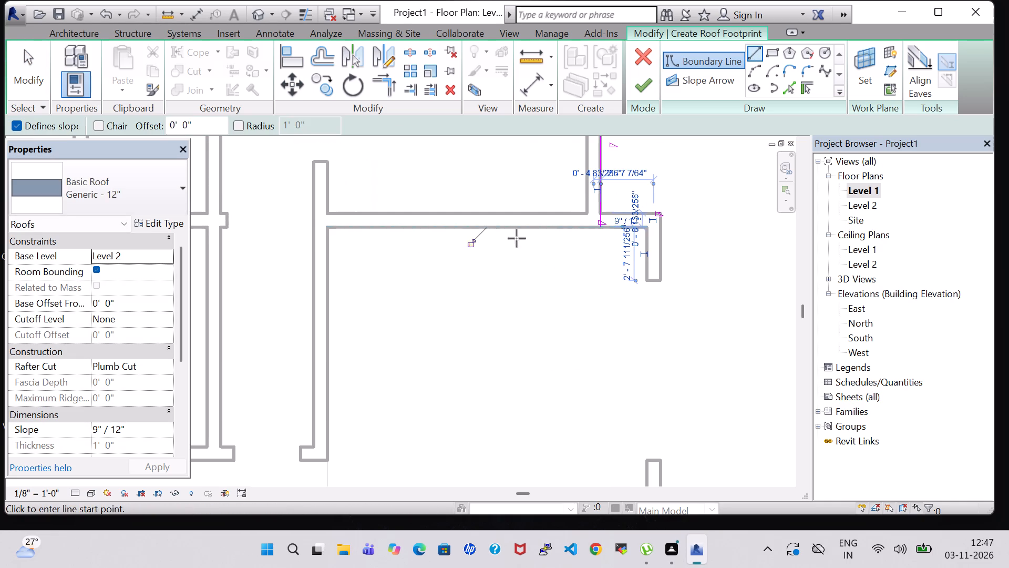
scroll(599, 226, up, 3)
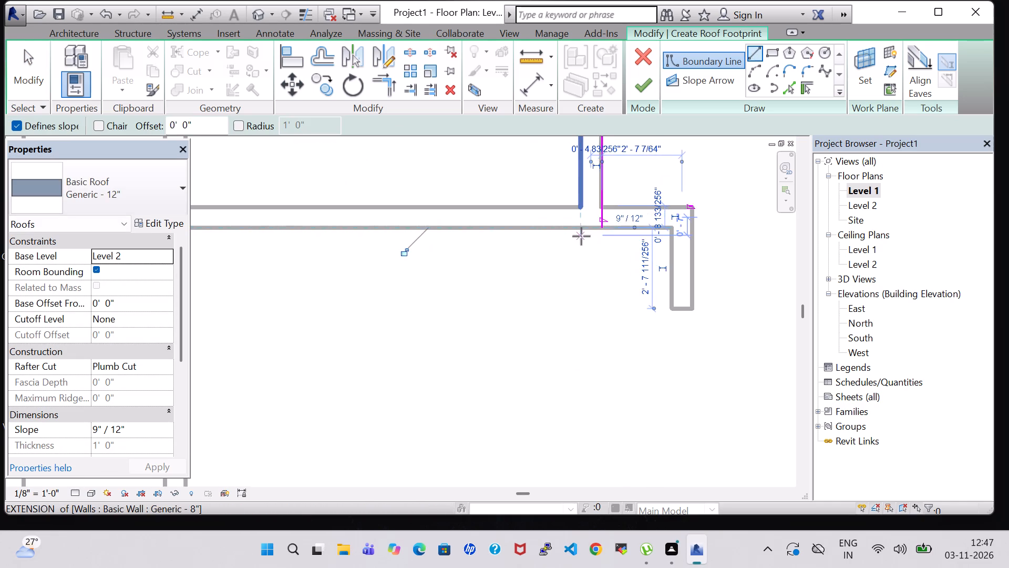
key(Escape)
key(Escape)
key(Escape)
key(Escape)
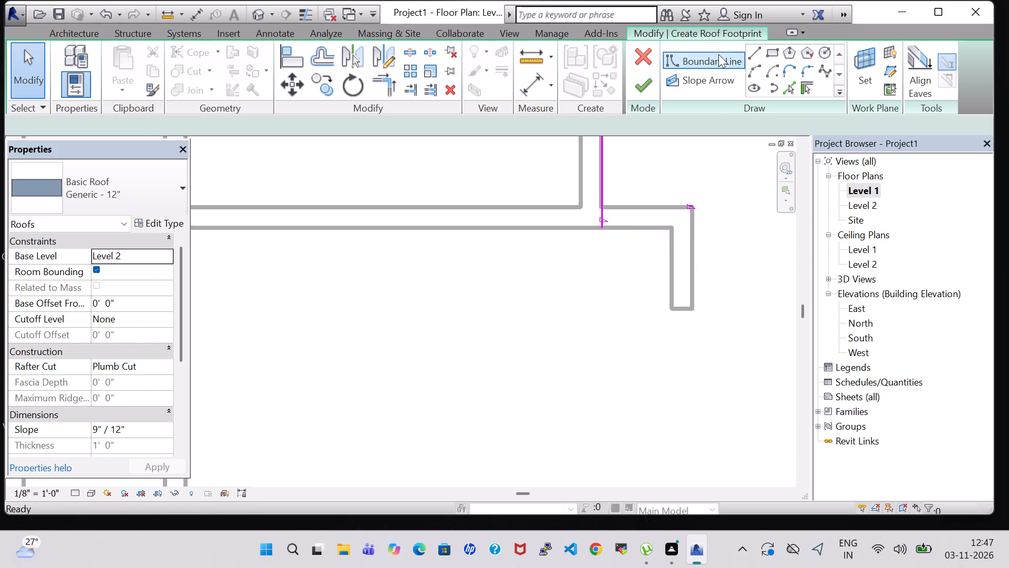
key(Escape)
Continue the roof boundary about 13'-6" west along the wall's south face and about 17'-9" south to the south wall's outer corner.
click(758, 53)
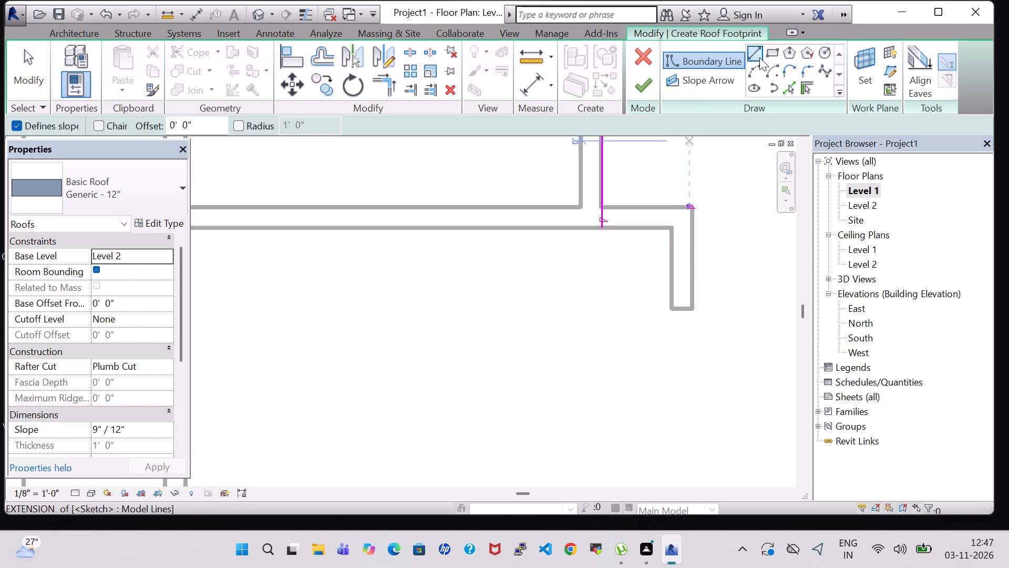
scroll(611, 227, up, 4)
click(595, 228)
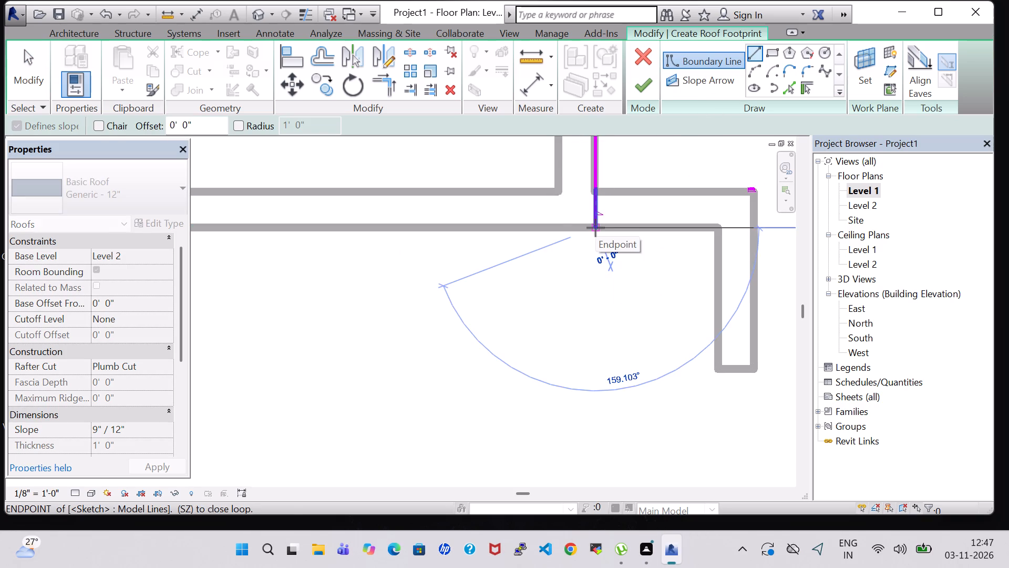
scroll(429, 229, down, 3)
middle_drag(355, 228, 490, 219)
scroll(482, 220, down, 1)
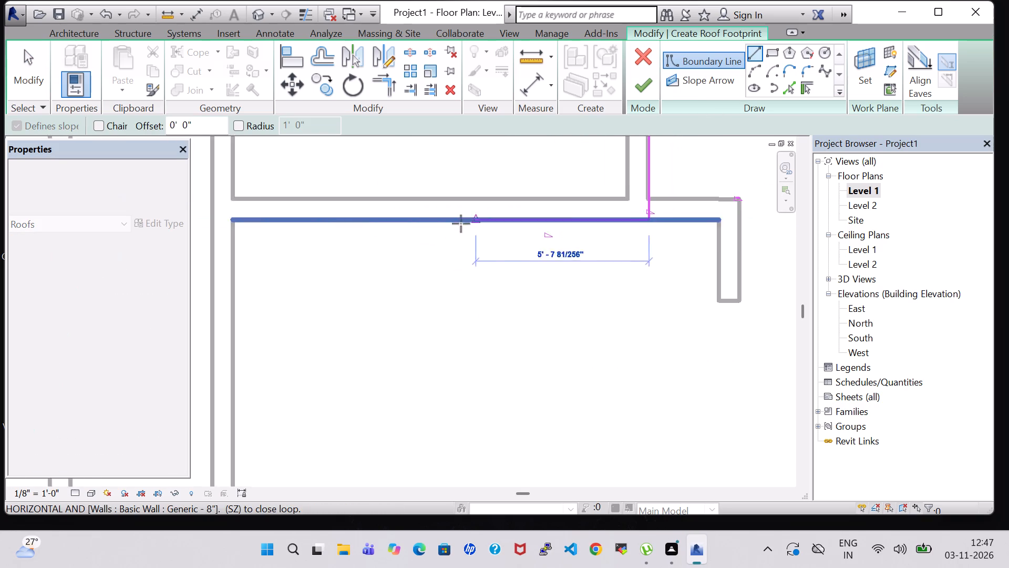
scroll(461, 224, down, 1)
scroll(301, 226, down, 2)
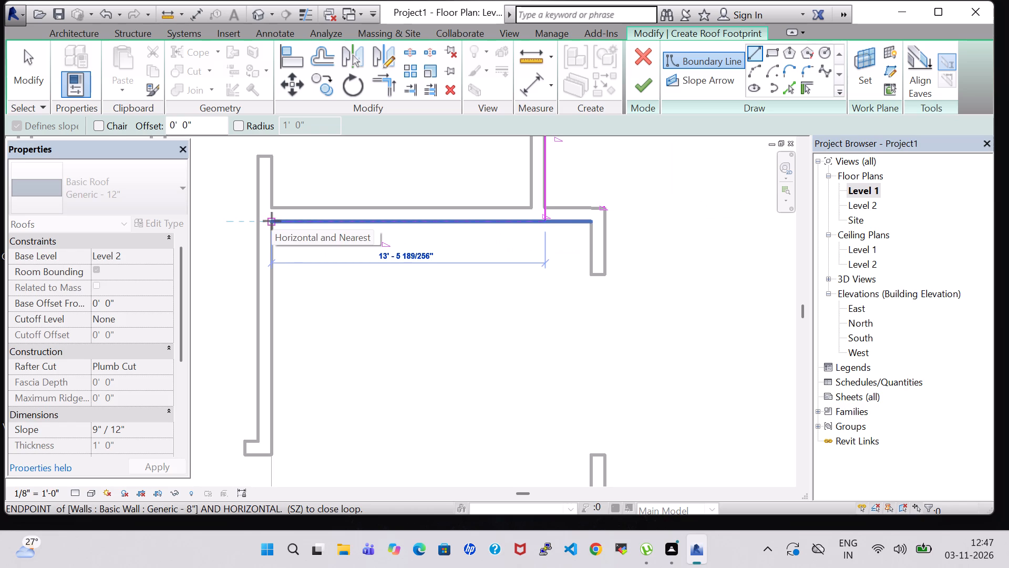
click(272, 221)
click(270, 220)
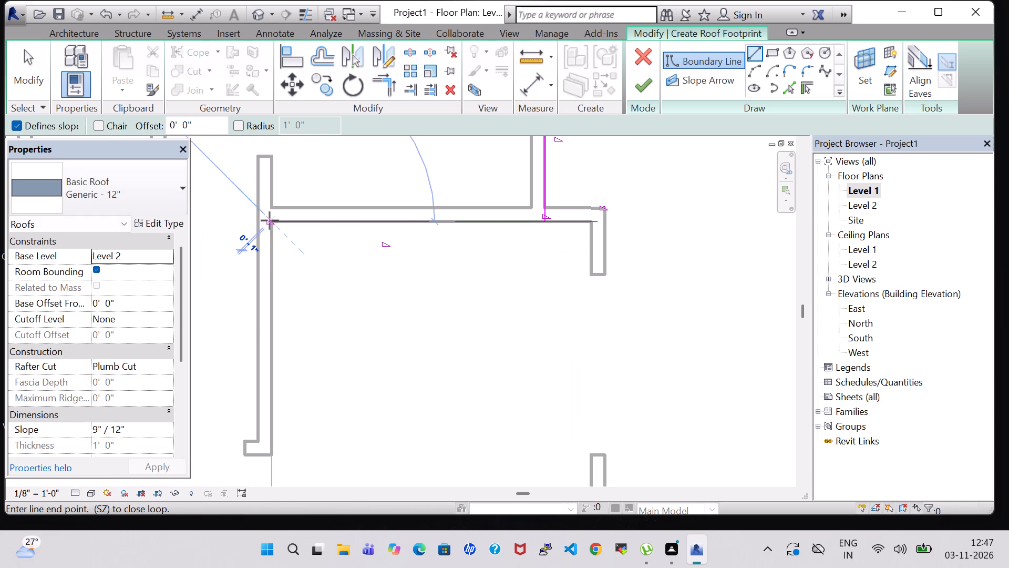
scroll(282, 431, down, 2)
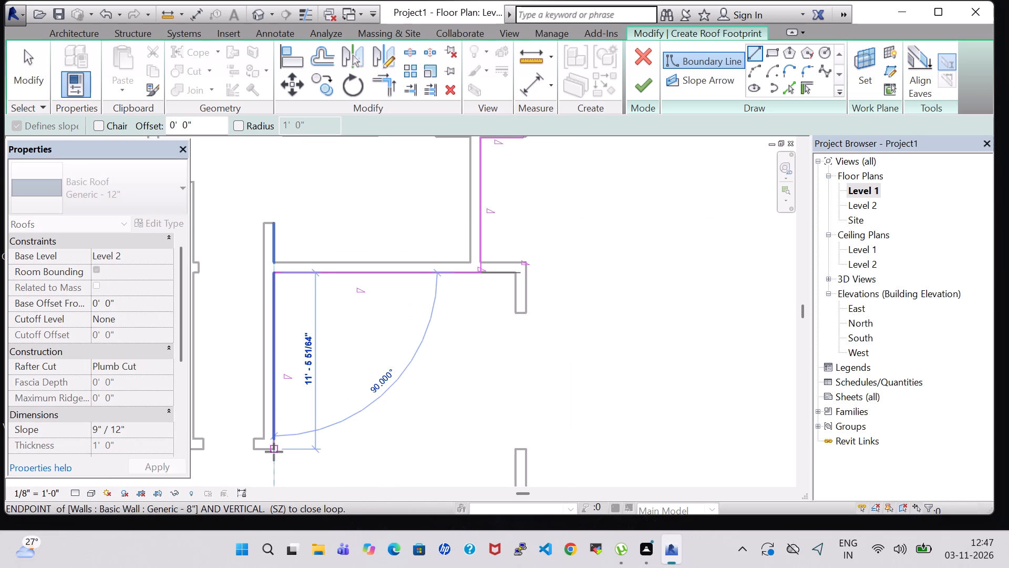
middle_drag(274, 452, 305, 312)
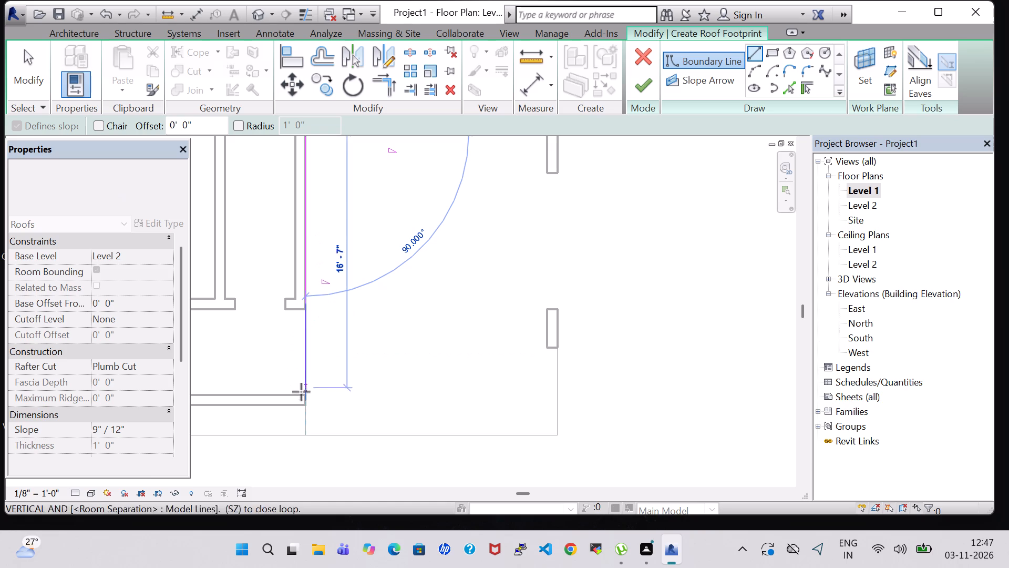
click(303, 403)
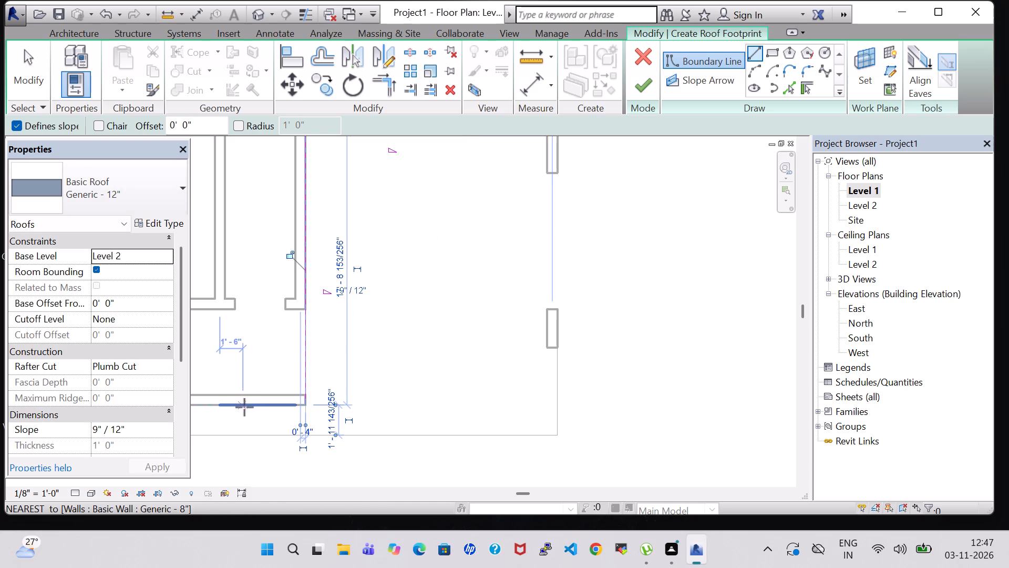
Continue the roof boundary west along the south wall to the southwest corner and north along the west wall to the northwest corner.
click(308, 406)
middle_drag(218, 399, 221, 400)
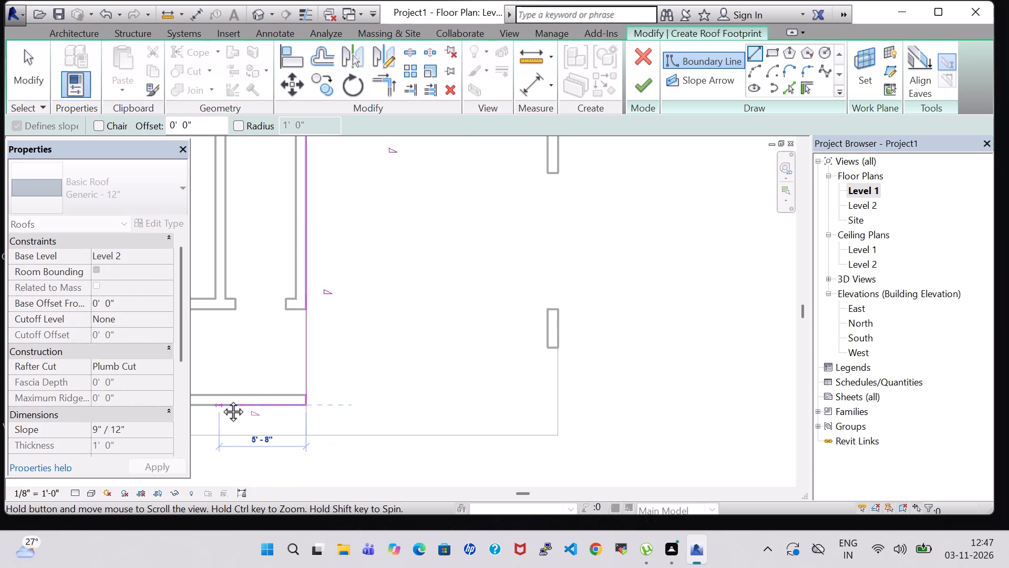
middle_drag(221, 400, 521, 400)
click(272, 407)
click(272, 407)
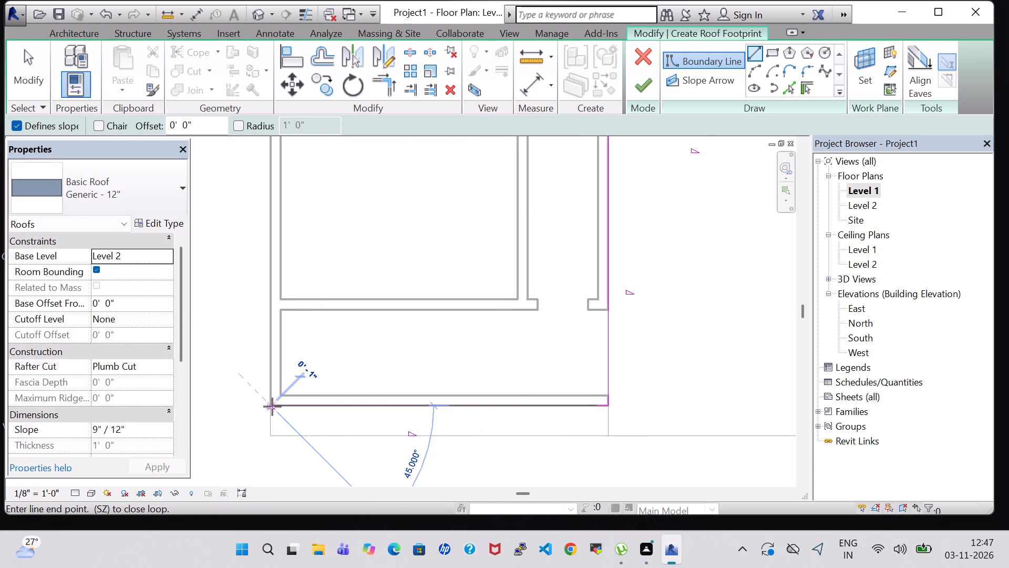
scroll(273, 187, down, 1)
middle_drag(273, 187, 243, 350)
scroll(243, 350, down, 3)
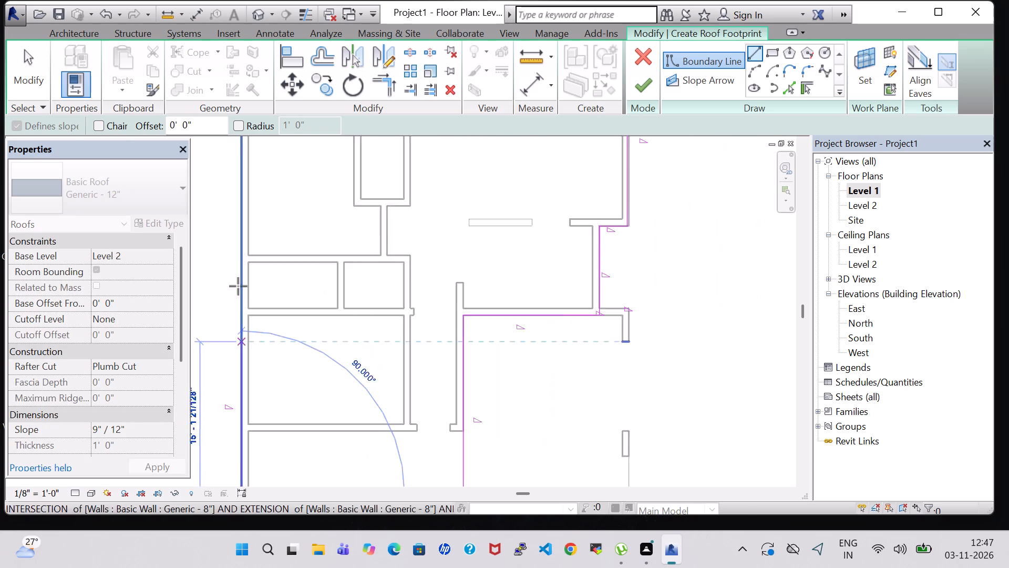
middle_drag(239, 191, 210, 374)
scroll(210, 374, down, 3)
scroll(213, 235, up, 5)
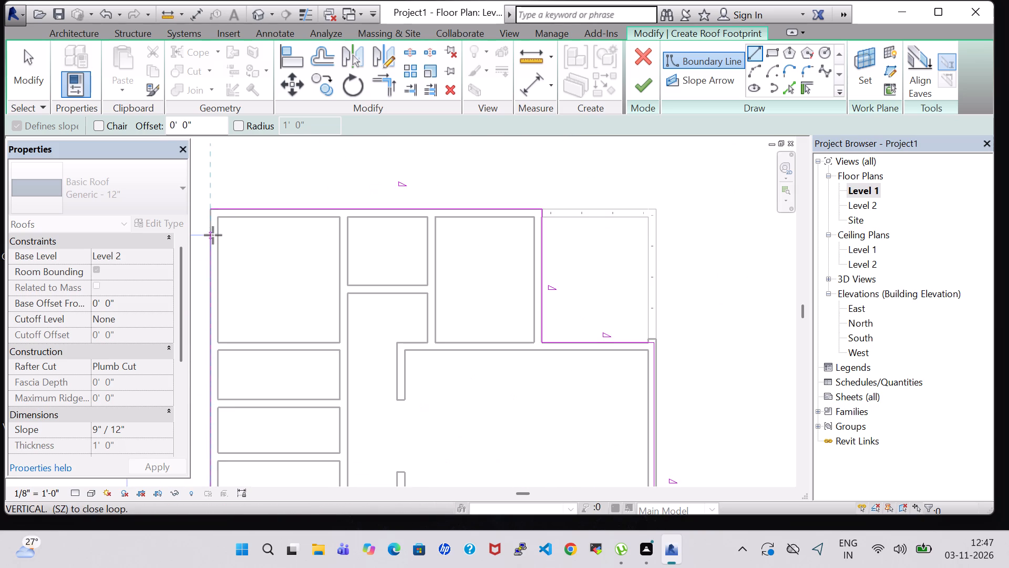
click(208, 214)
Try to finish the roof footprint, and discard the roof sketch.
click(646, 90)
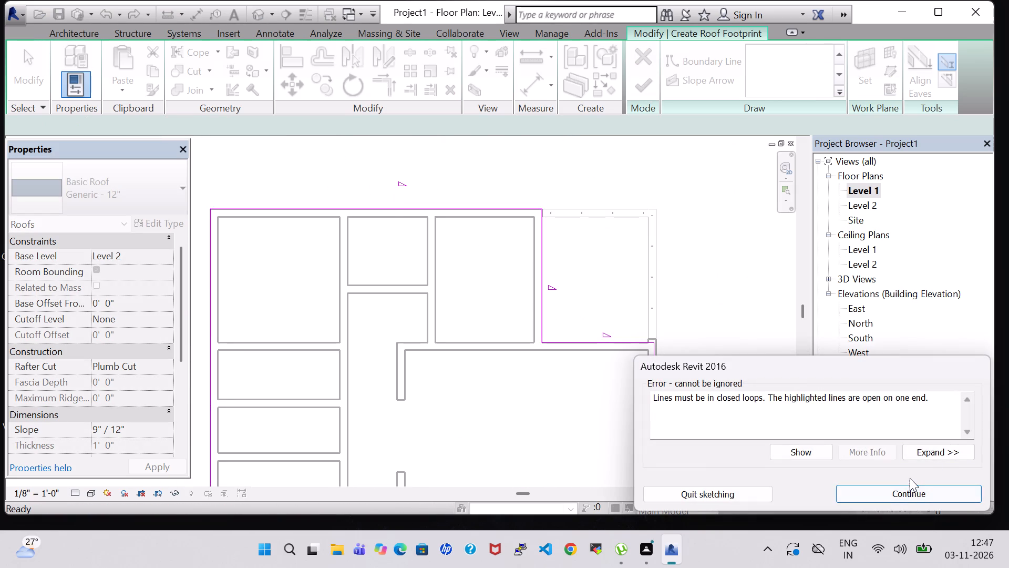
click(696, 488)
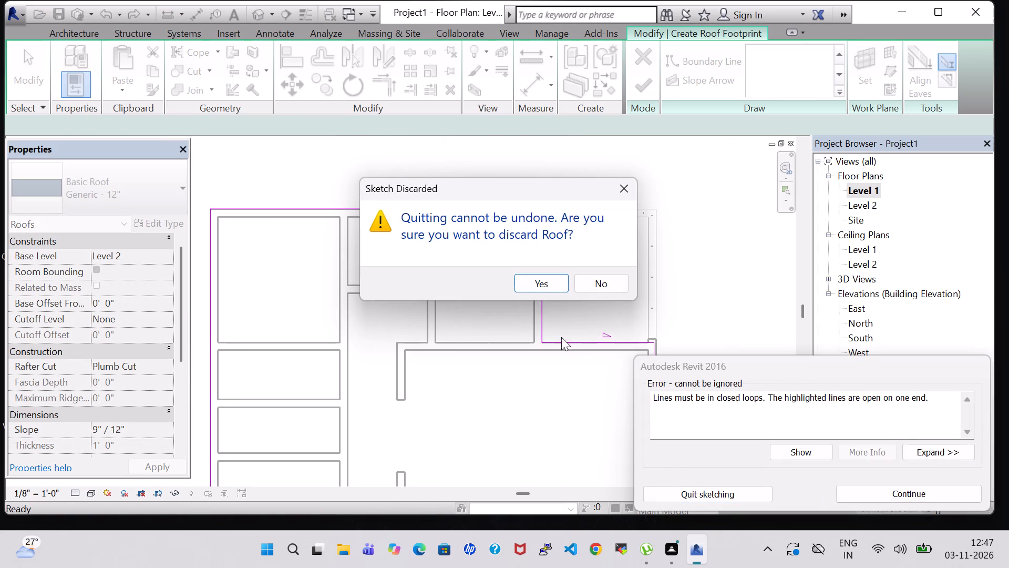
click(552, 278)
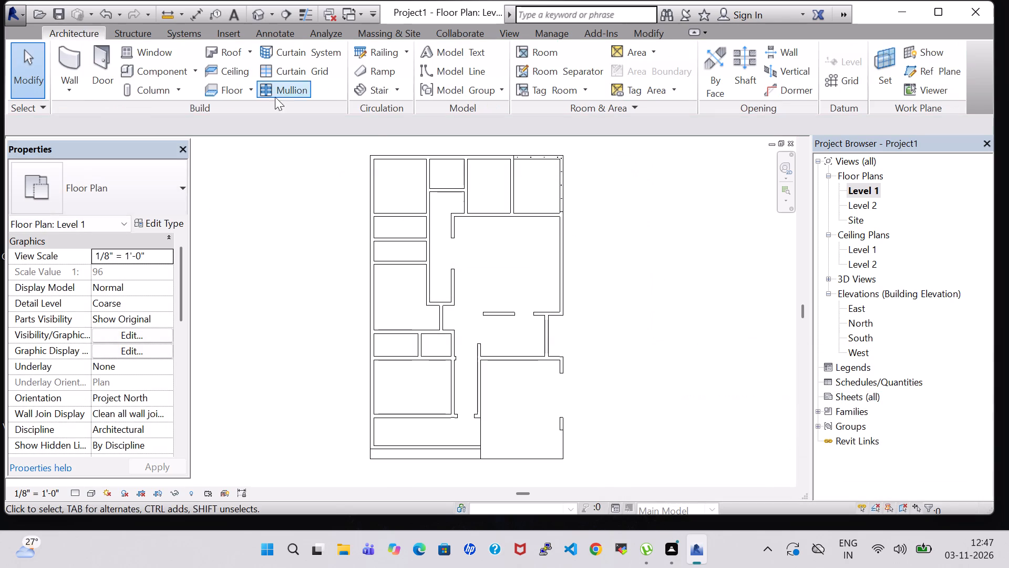
Start a Generic - 12" floor on Level 1 and sketch its boundary along the north side from the northwest to the northeast corner.
click(233, 88)
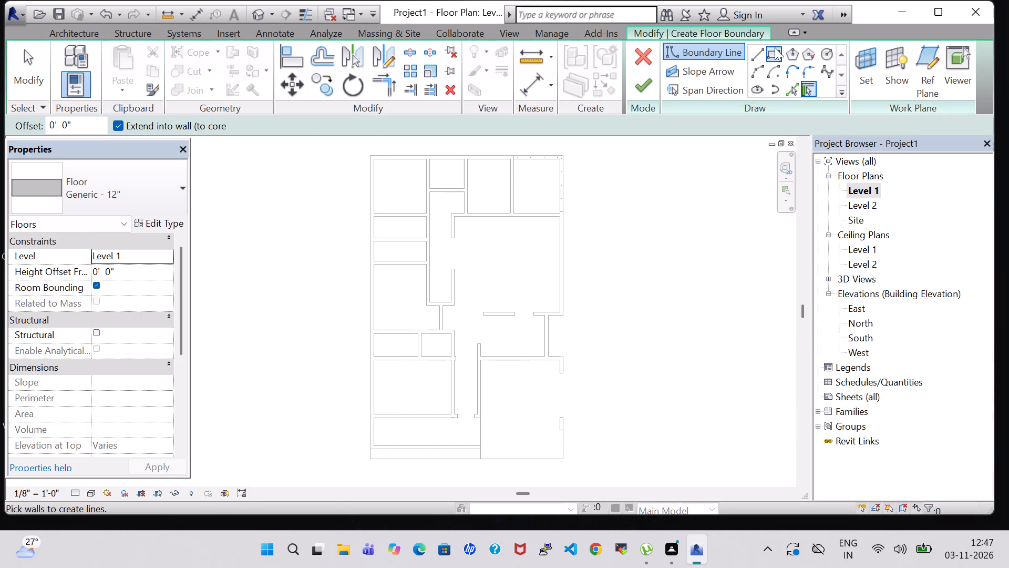
click(763, 53)
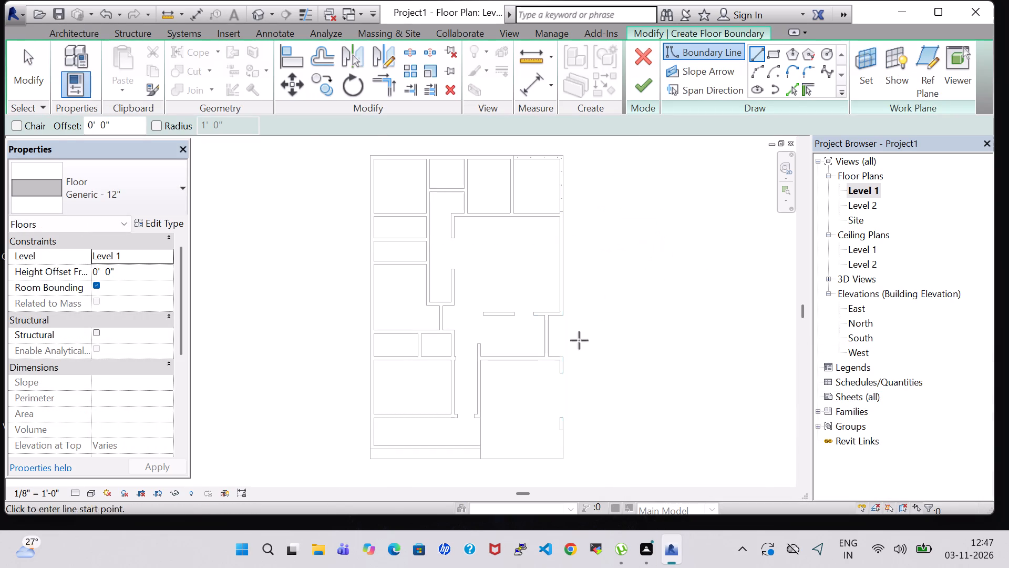
scroll(393, 425, up, 4)
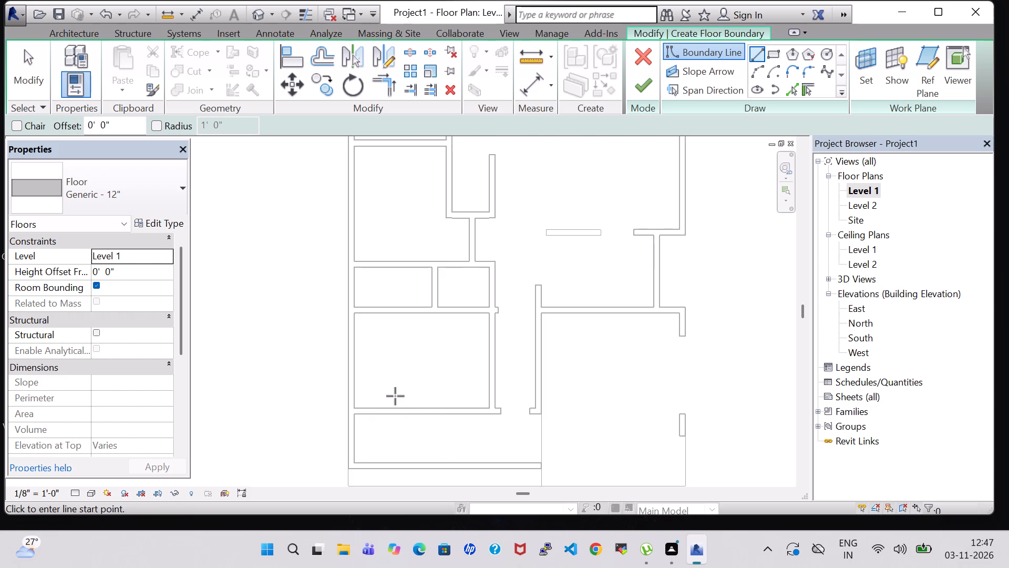
scroll(693, 439, down, 1)
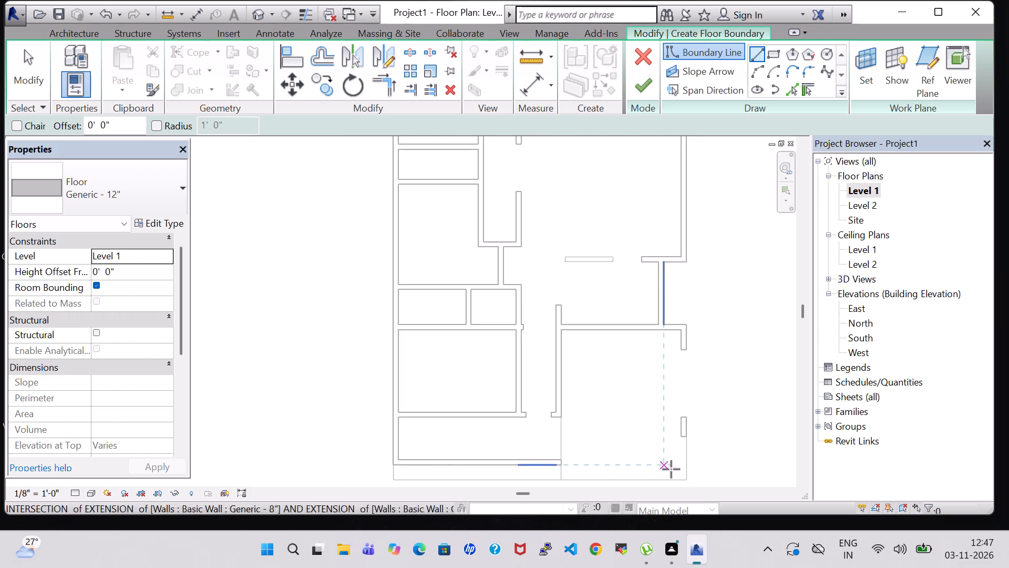
scroll(672, 460, down, 2)
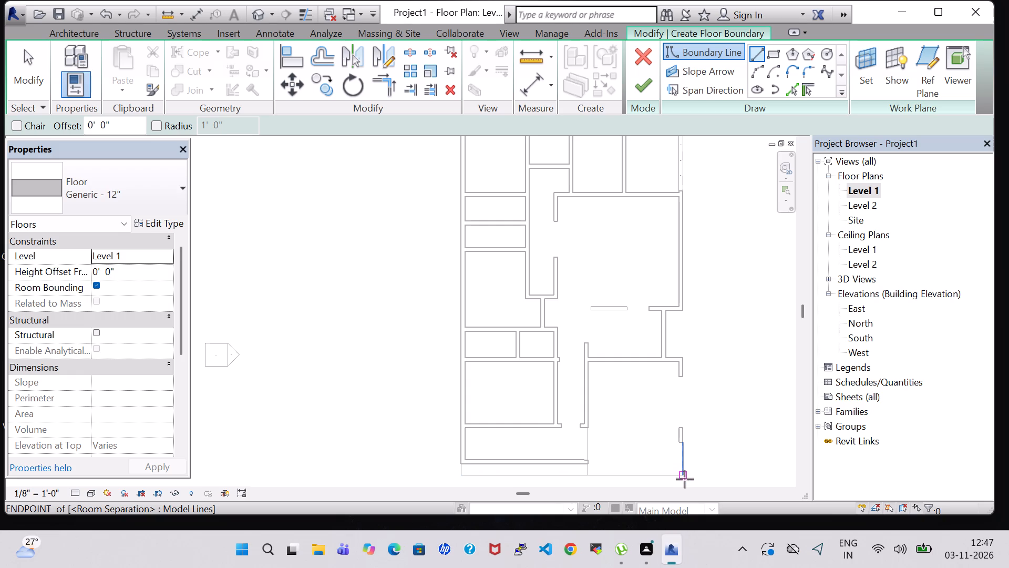
click(775, 55)
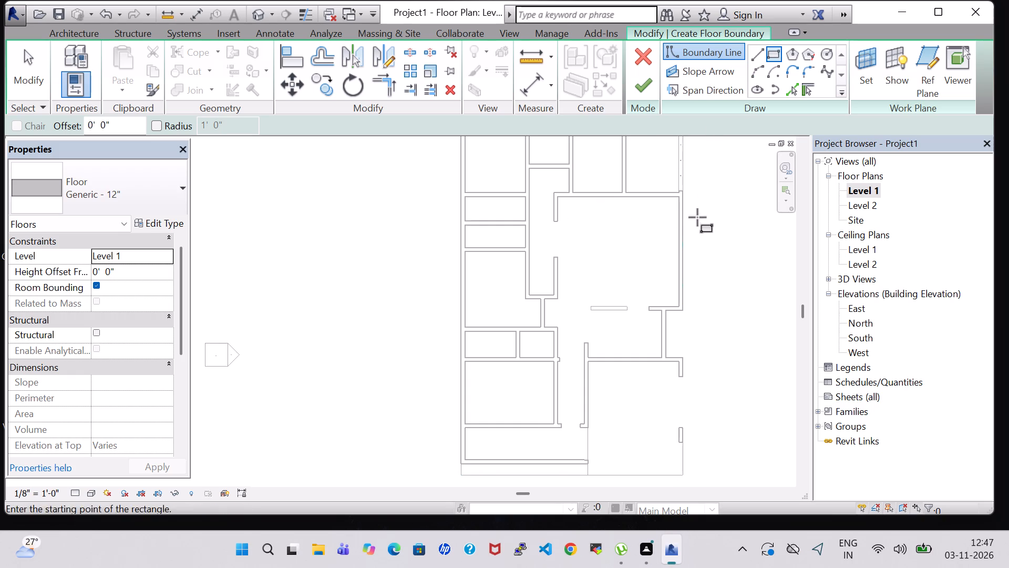
middle_drag(700, 222, 672, 270)
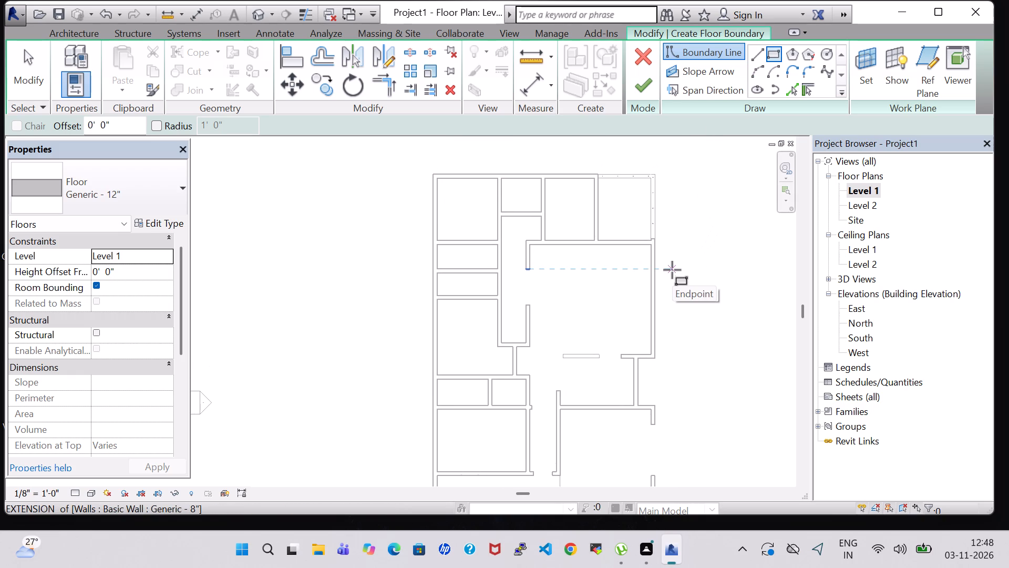
click(751, 54)
click(433, 176)
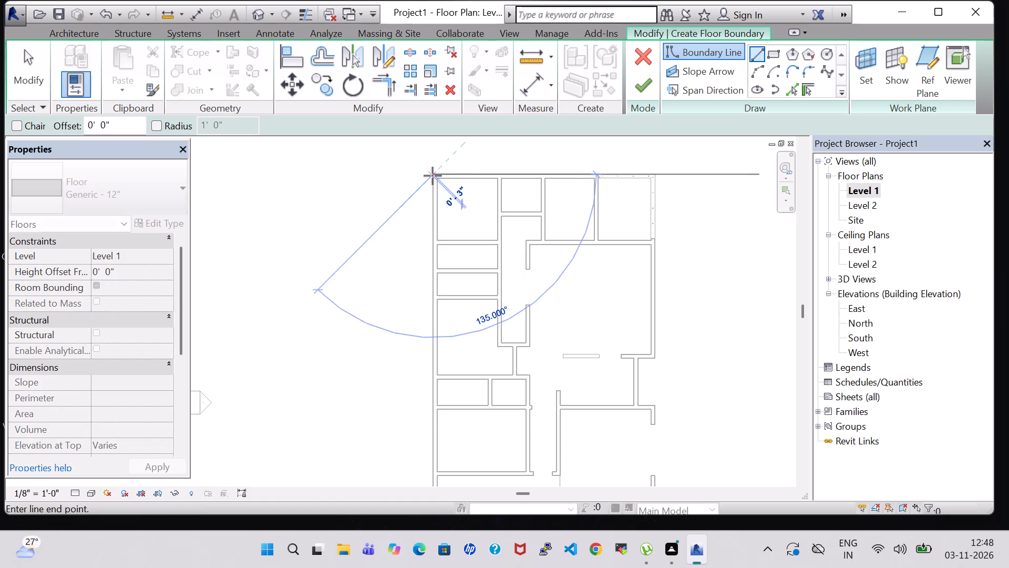
click(656, 175)
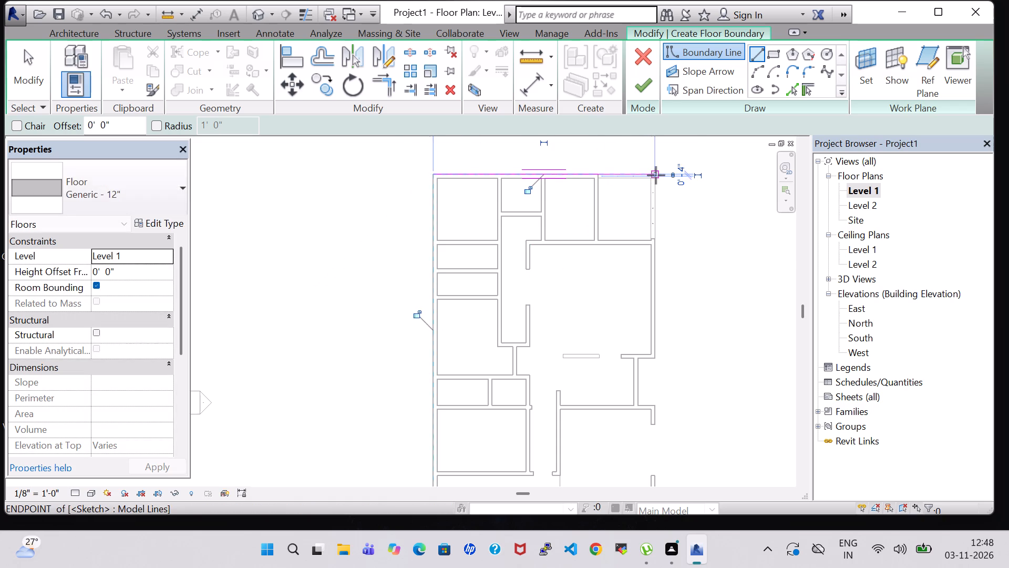
Continue the floor boundary about 60'-4" south along the east side and about 38'-5" west along the south edge to the southwest corner.
click(656, 175)
middle_drag(660, 434, 657, 432)
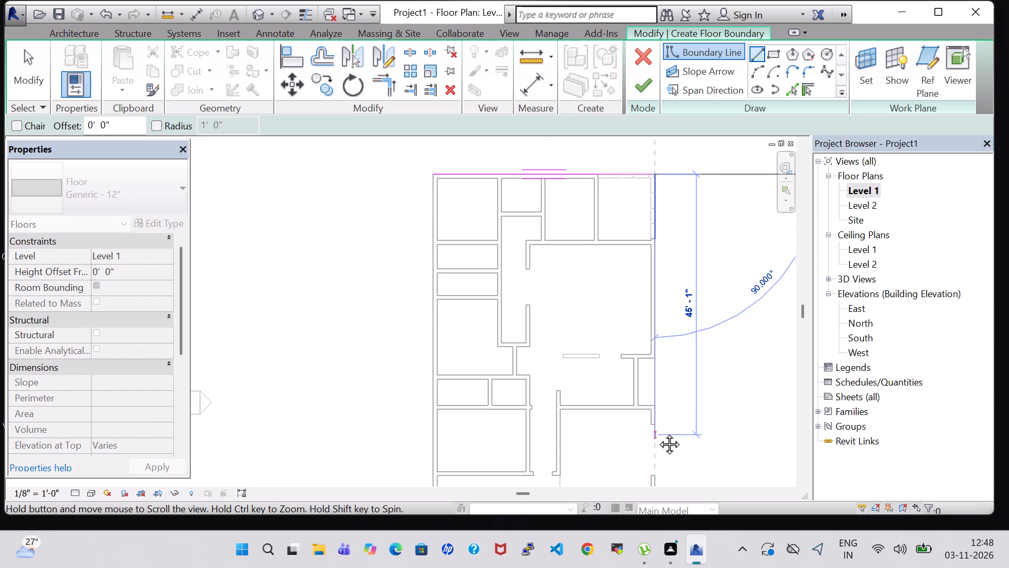
middle_drag(657, 432, 651, 240)
scroll(658, 330, up, 4)
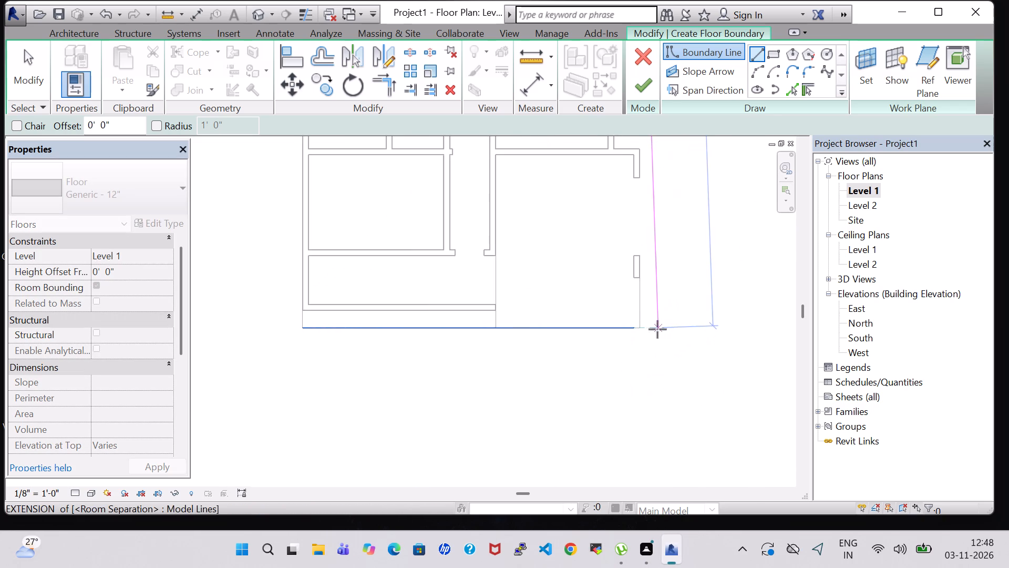
click(636, 331)
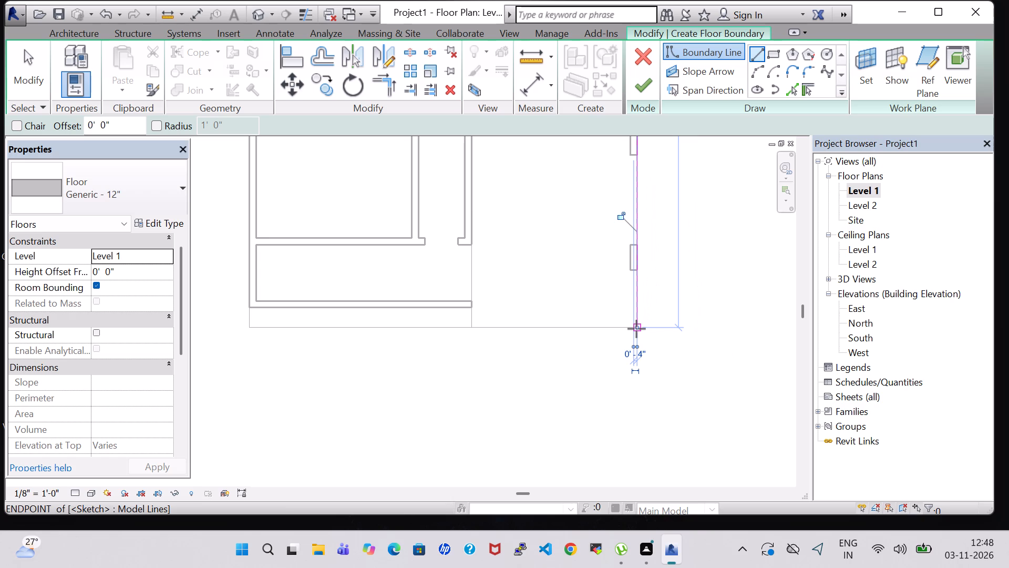
scroll(646, 207, down, 4)
middle_drag(646, 204, 637, 287)
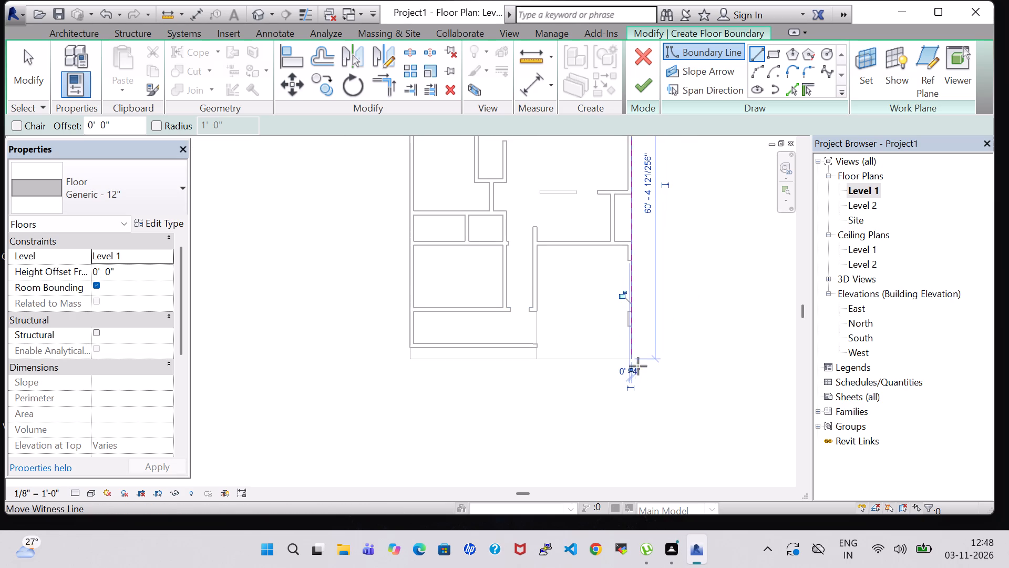
scroll(630, 359, up, 4)
middle_drag(653, 234, 635, 305)
click(614, 431)
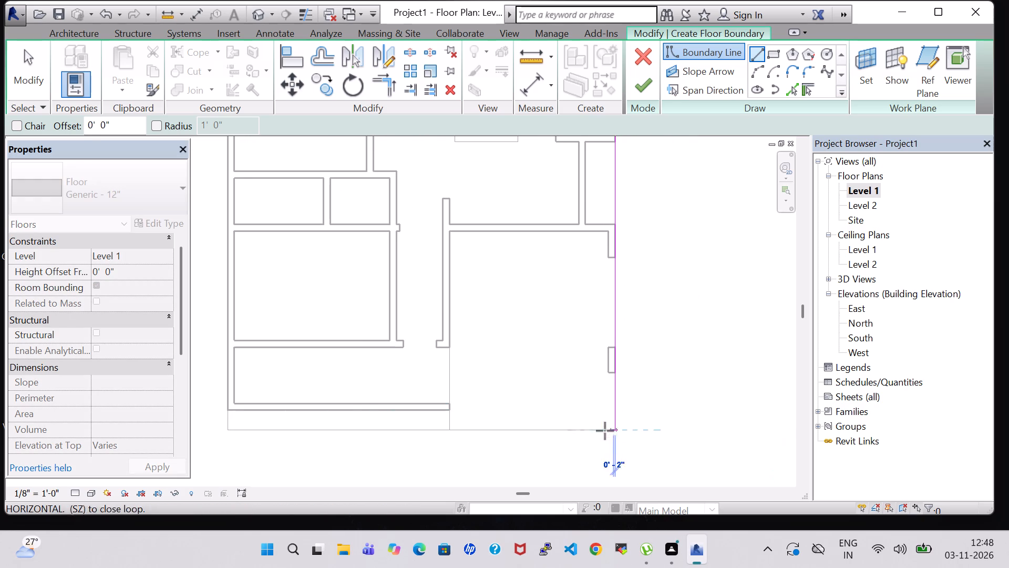
click(229, 431)
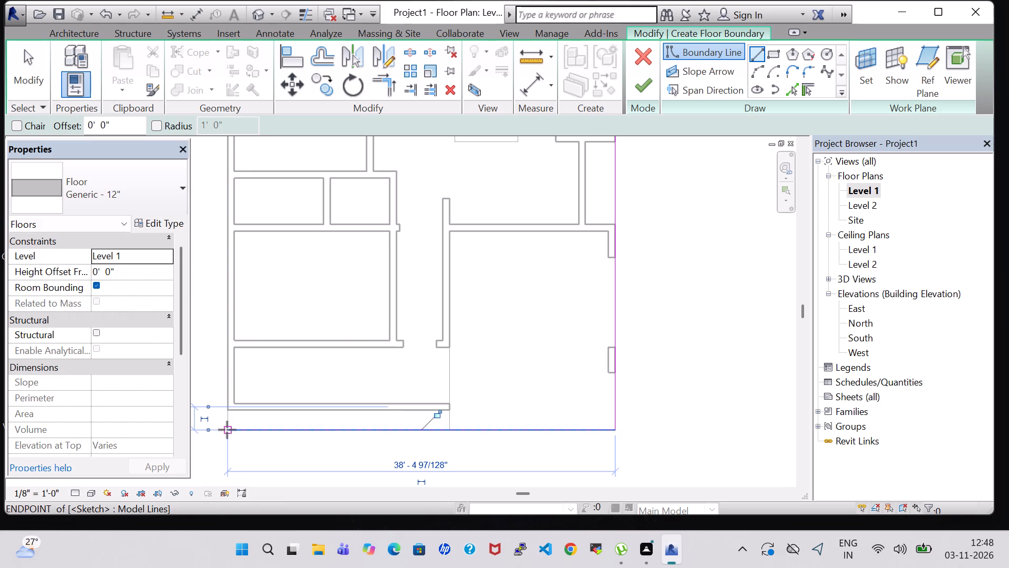
Close the floor boundary north along the west side to the northwest corner and finish the floor.
click(228, 430)
middle_drag(225, 167, 220, 293)
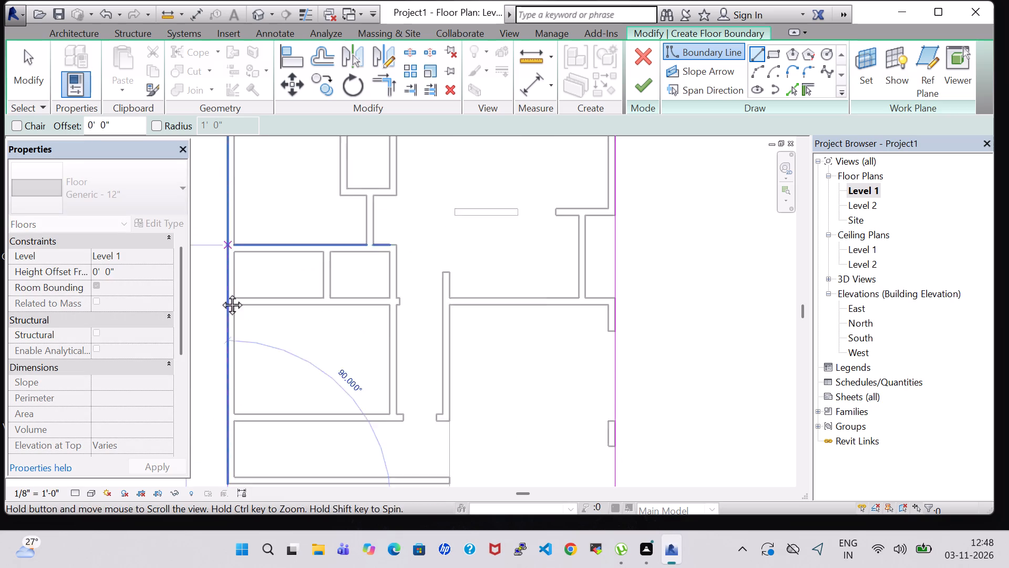
middle_drag(220, 293, 219, 372)
scroll(218, 372, down, 3)
click(220, 146)
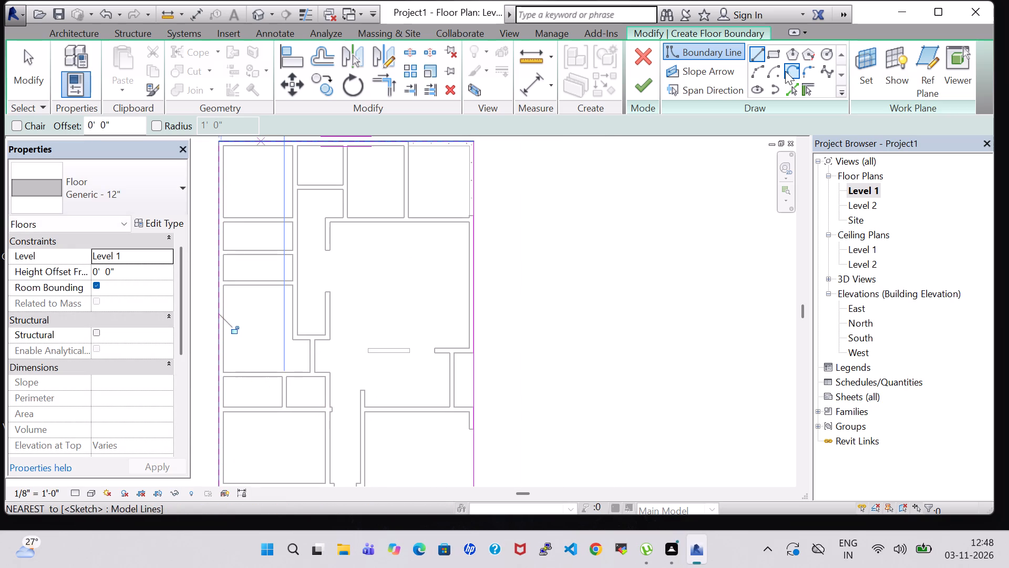
click(647, 88)
Examine the house and its new floor slab in the 3D view from the front and from above.
click(255, 18)
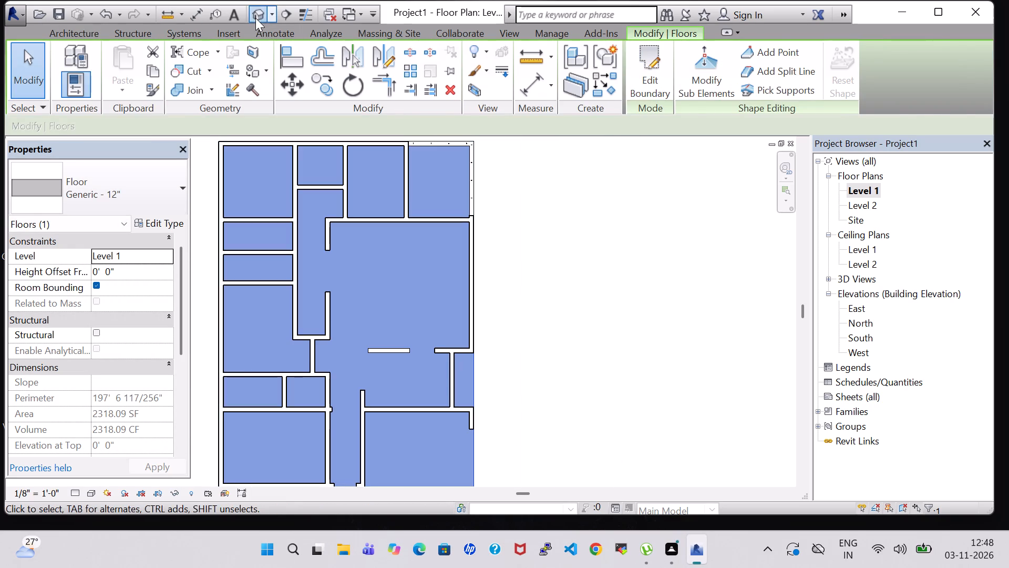
click(635, 365)
shift+middle_drag(591, 197, 586, 236)
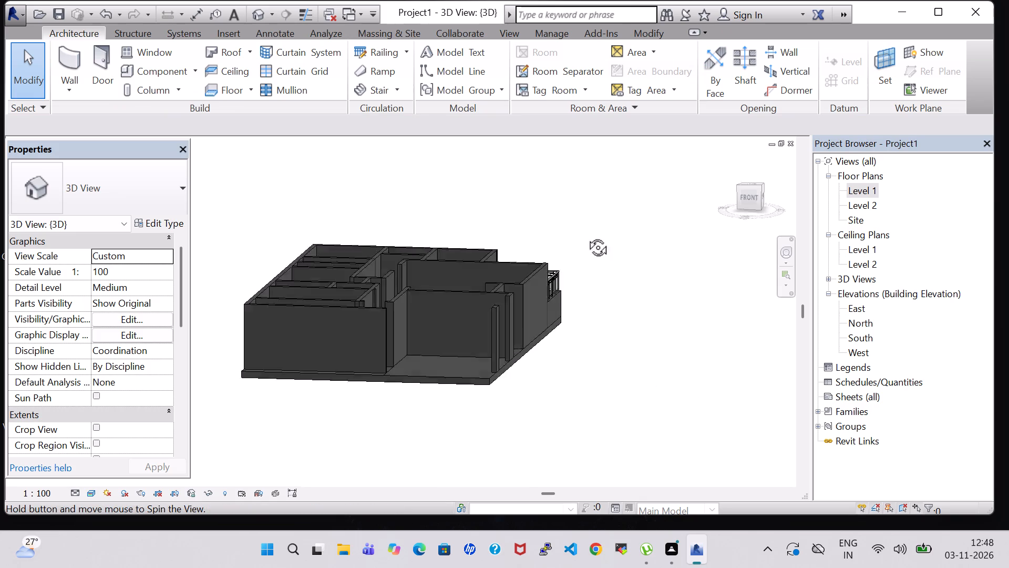
shift+middle_drag(586, 236, 554, 431)
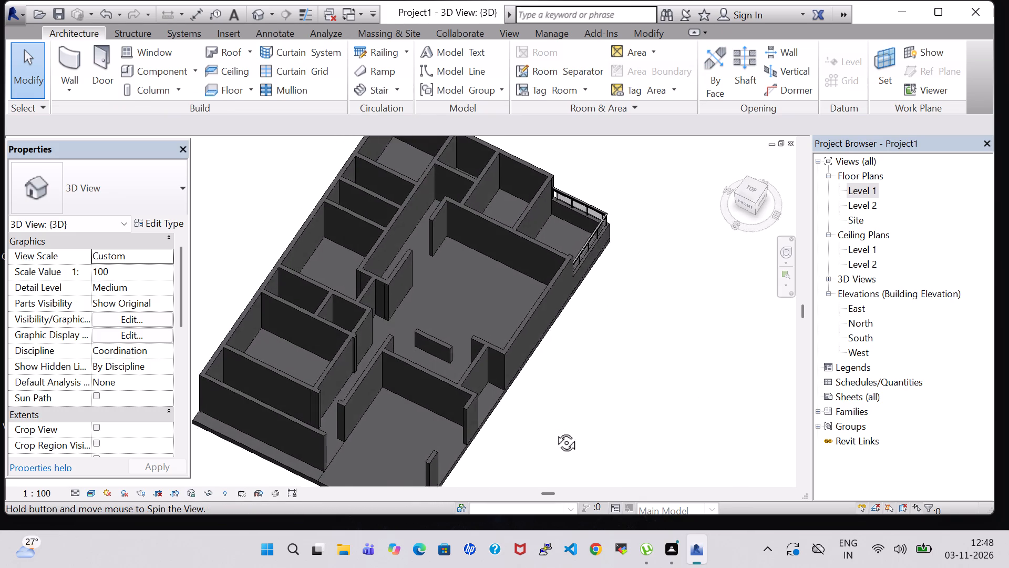
shift+middle_drag(554, 431, 576, 454)
double_click(862, 195)
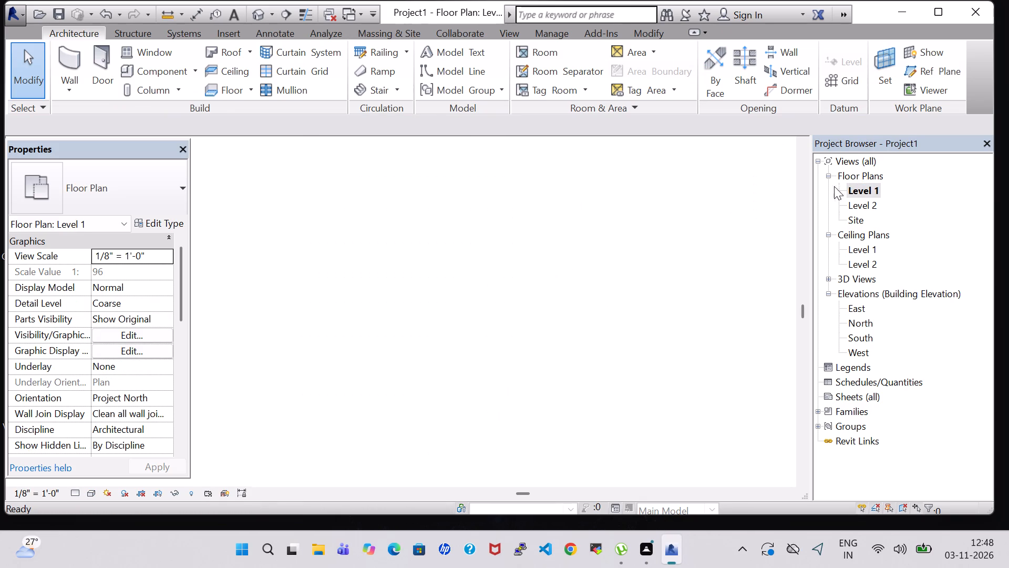
double_click(254, 17)
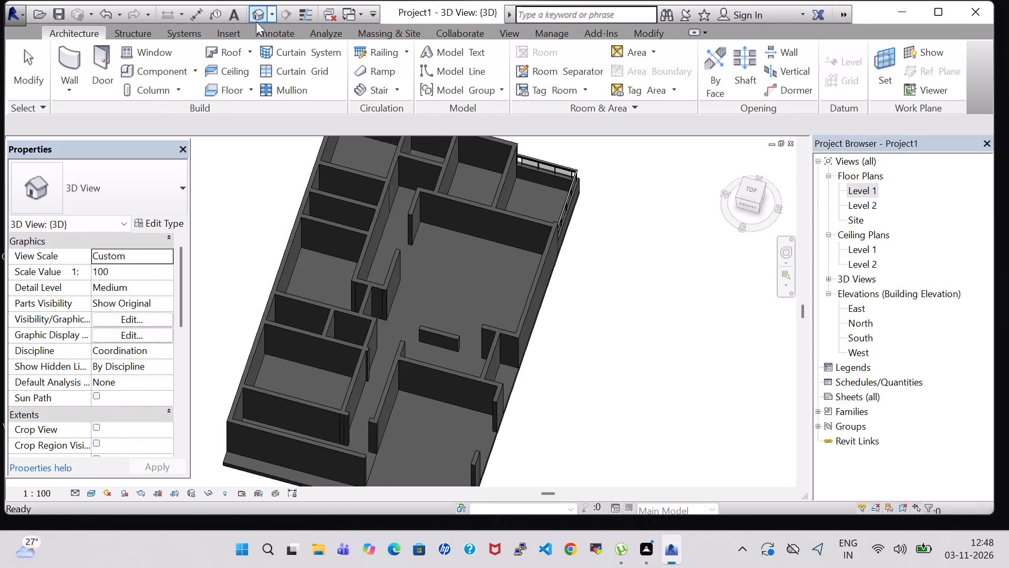
scroll(582, 352, down, 2)
middle_drag(586, 376, 611, 294)
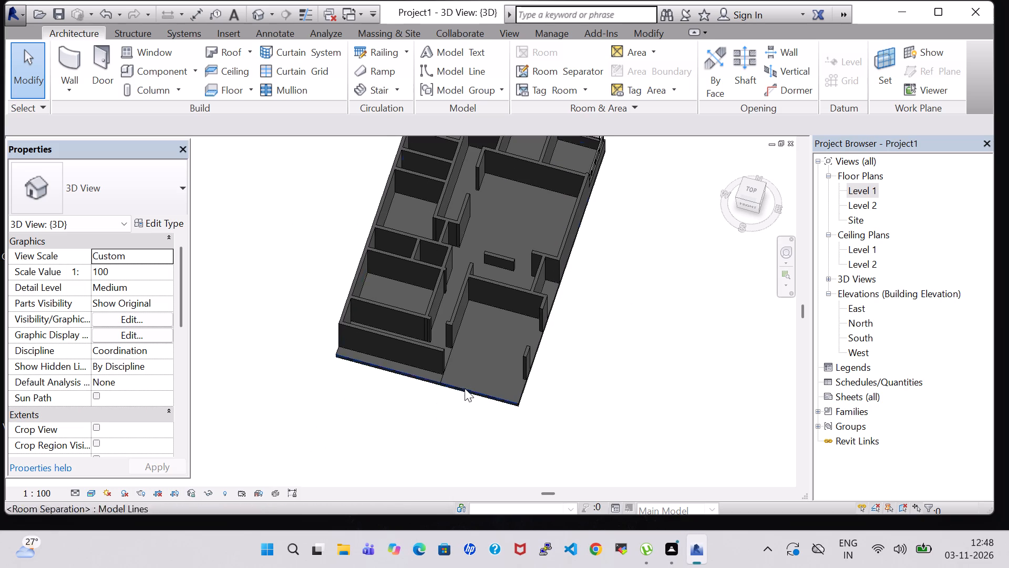
Open the floor slab's boundary for editing and show it in the Level 1 floor plan.
double_click(464, 391)
click(660, 295)
middle_drag(627, 368, 657, 221)
double_click(512, 337)
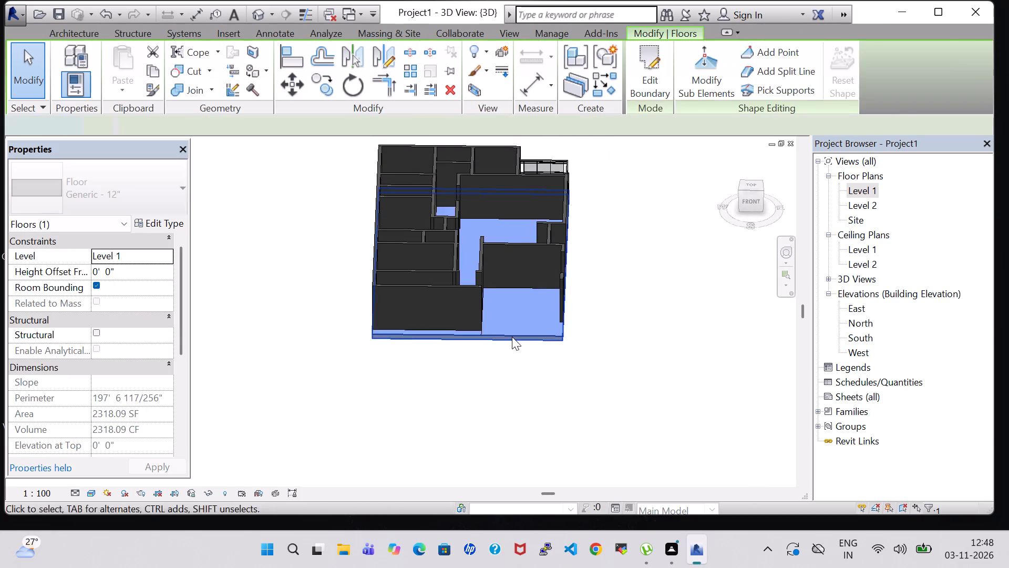
double_click(859, 195)
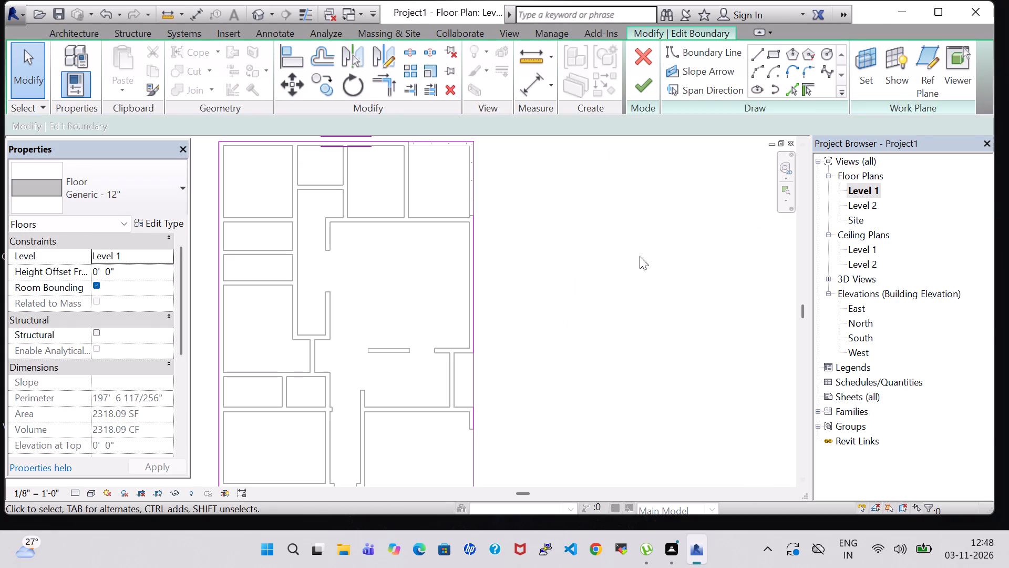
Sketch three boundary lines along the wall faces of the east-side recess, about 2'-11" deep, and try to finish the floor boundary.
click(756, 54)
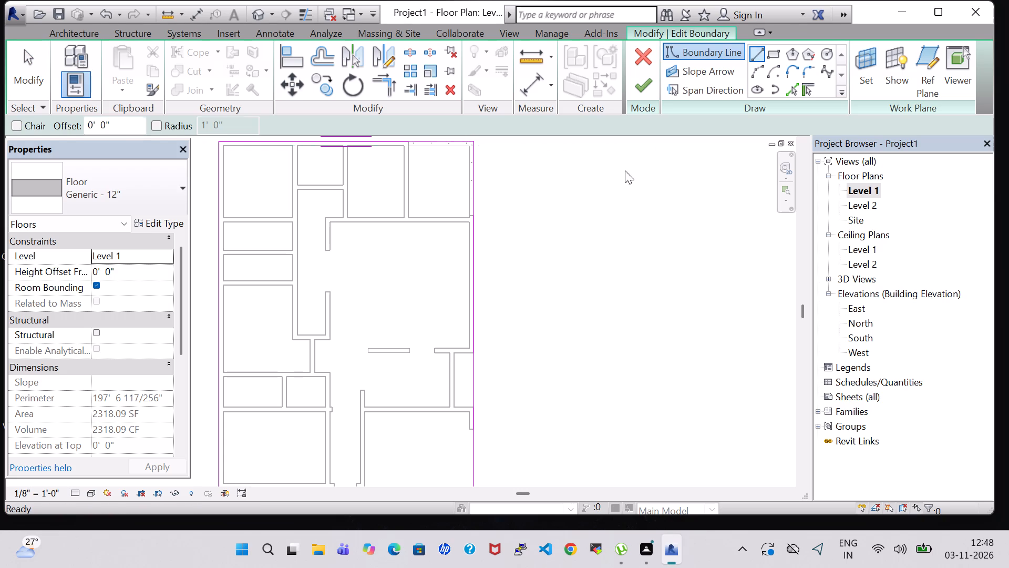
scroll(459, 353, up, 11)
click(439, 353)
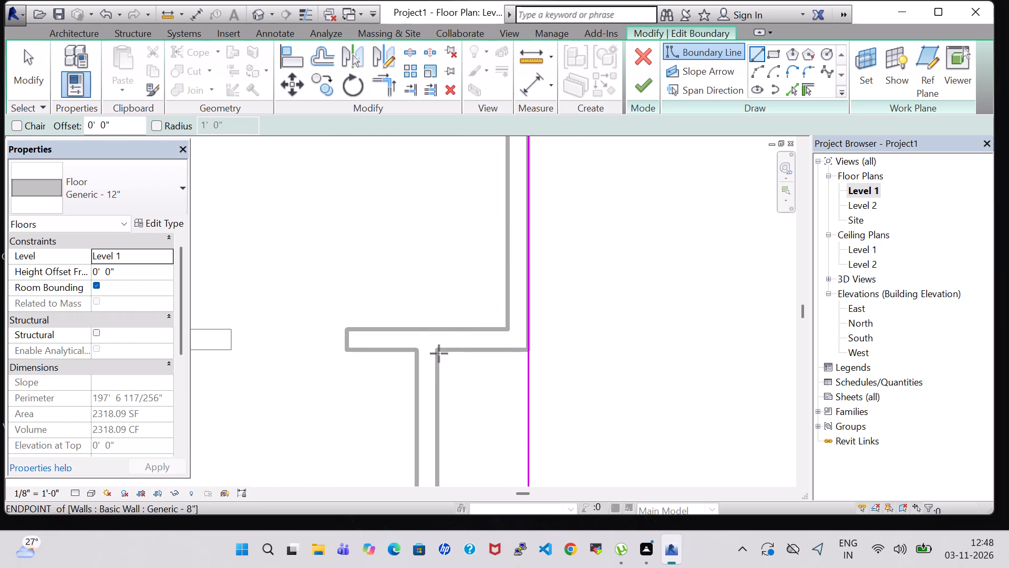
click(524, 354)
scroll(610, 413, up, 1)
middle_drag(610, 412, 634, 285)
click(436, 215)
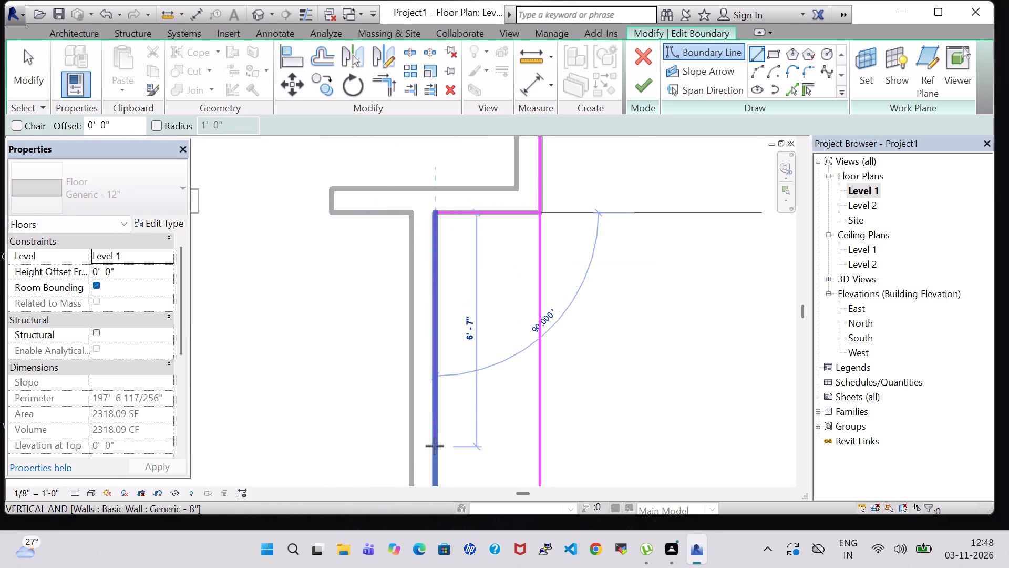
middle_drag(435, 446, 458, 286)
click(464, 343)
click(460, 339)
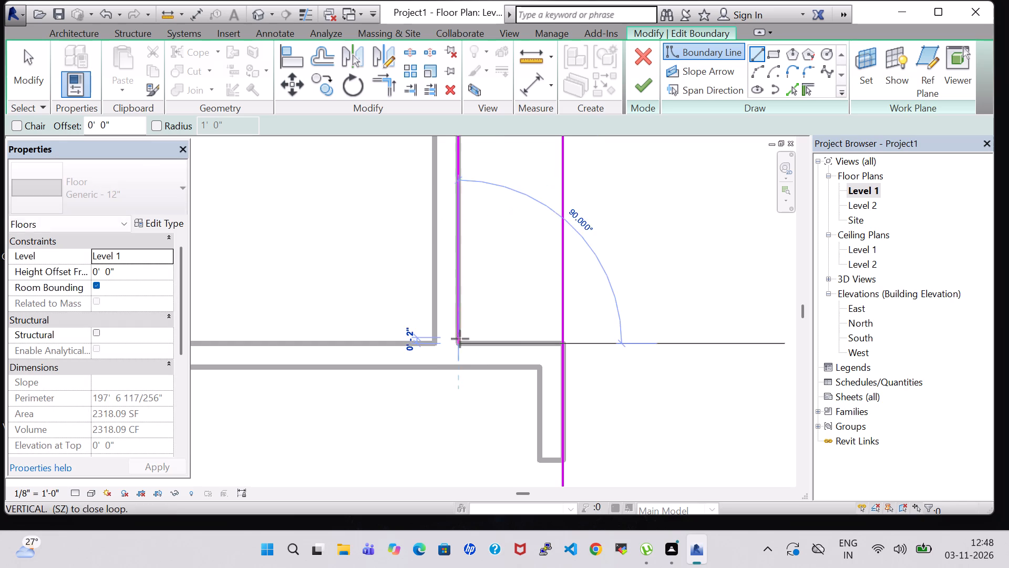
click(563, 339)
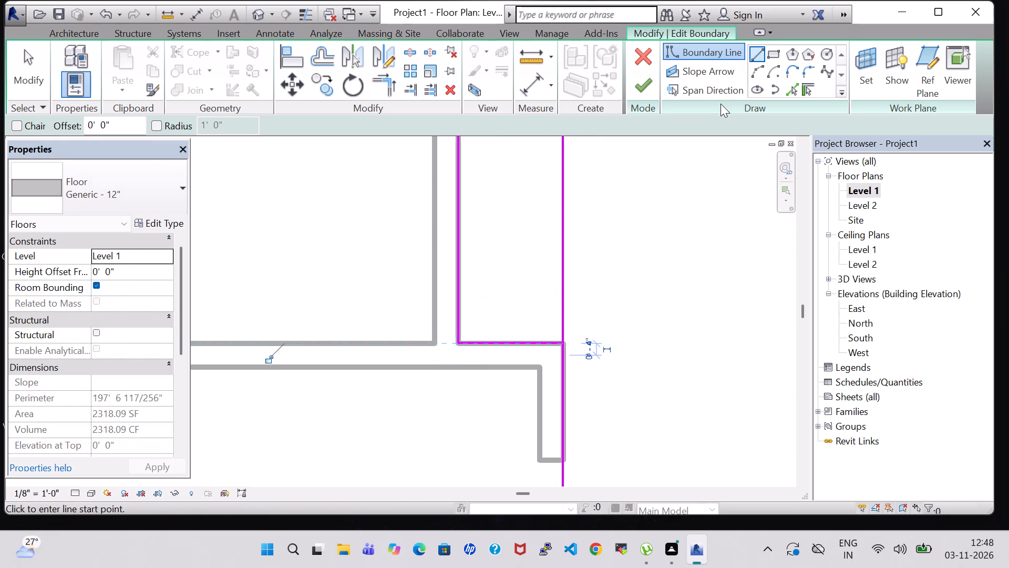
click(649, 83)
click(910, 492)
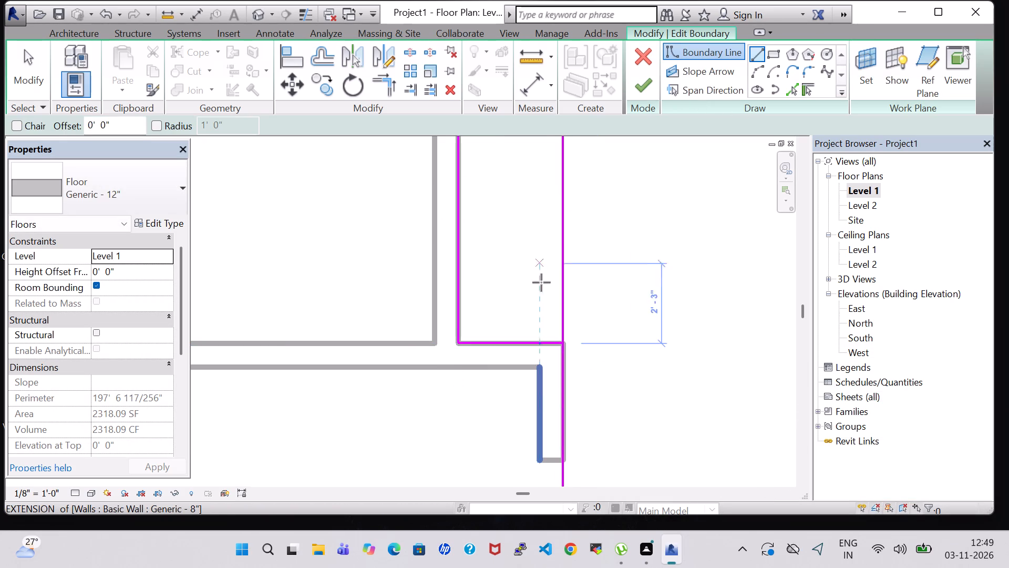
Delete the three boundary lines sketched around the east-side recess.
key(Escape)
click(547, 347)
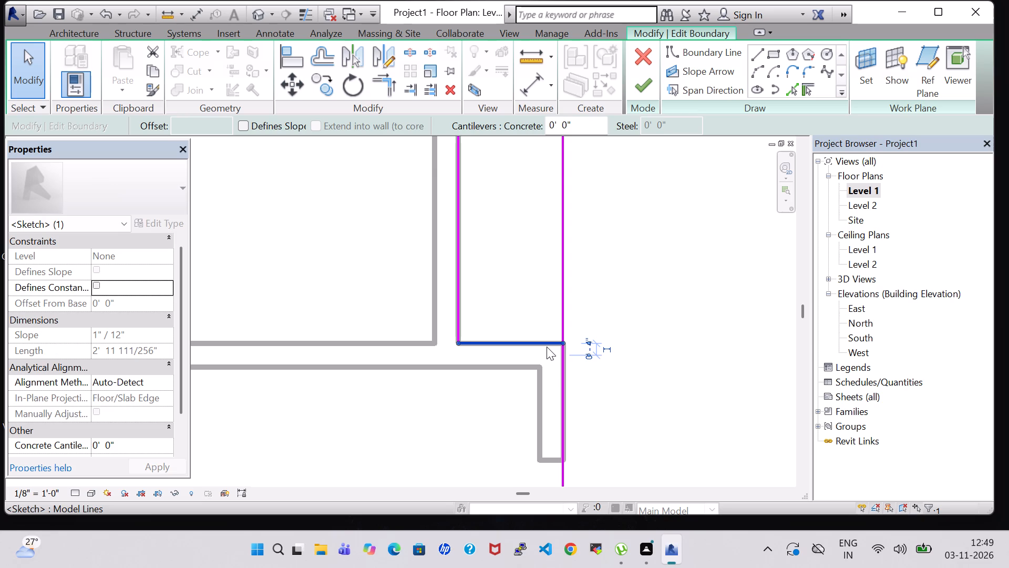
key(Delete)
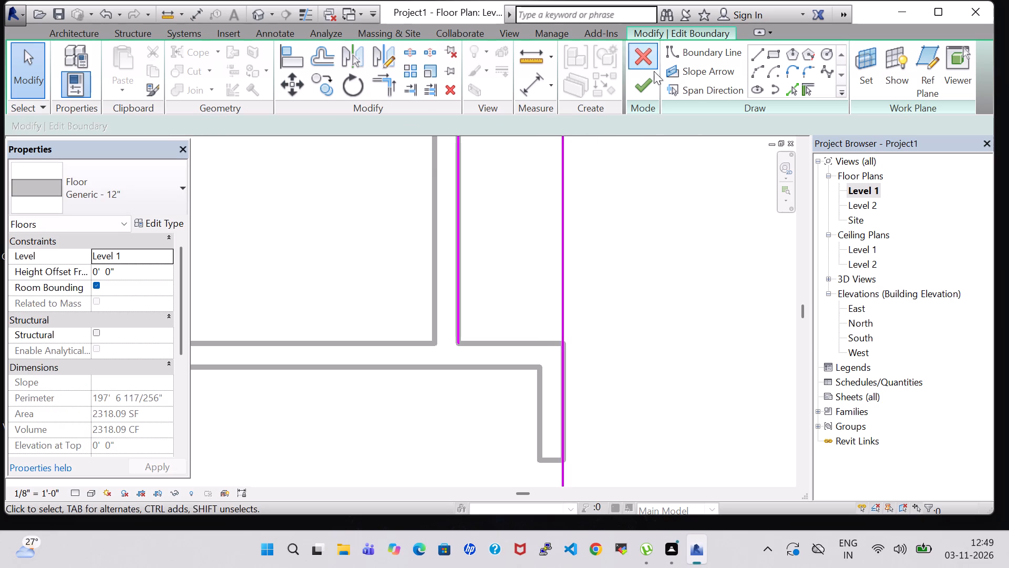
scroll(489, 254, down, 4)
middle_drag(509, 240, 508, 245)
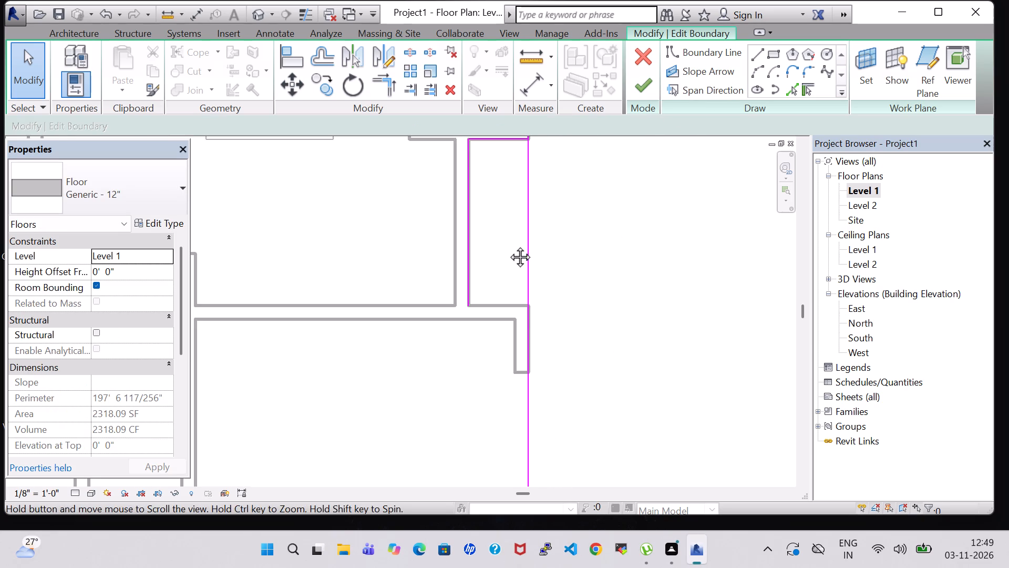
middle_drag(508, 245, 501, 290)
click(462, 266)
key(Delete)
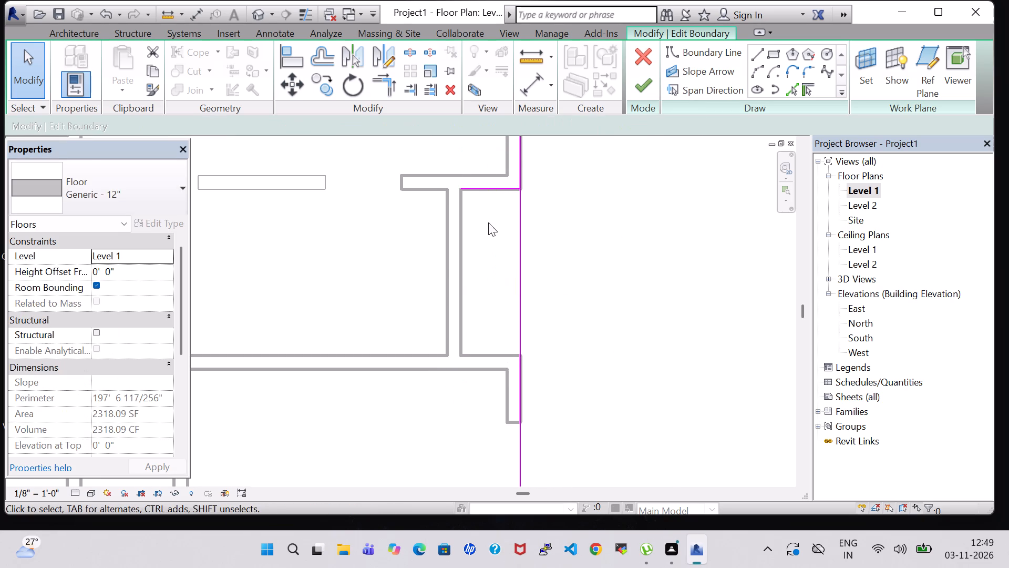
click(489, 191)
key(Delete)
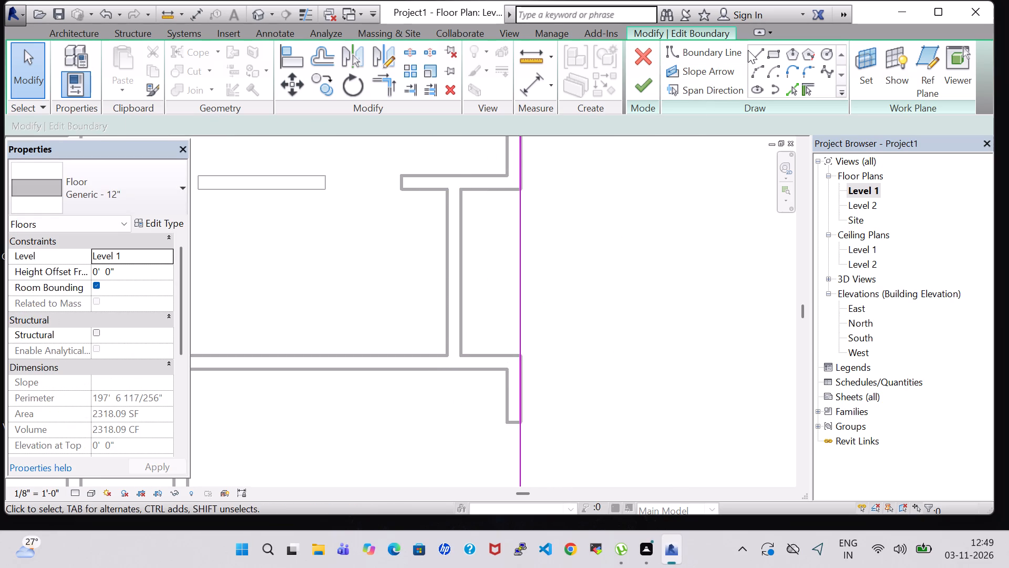
Sketch three boundary lines just inside the east-side recess, about 2'-10" deep, starting and ending on the floor's east edge.
click(749, 50)
click(755, 52)
scroll(532, 190, up, 5)
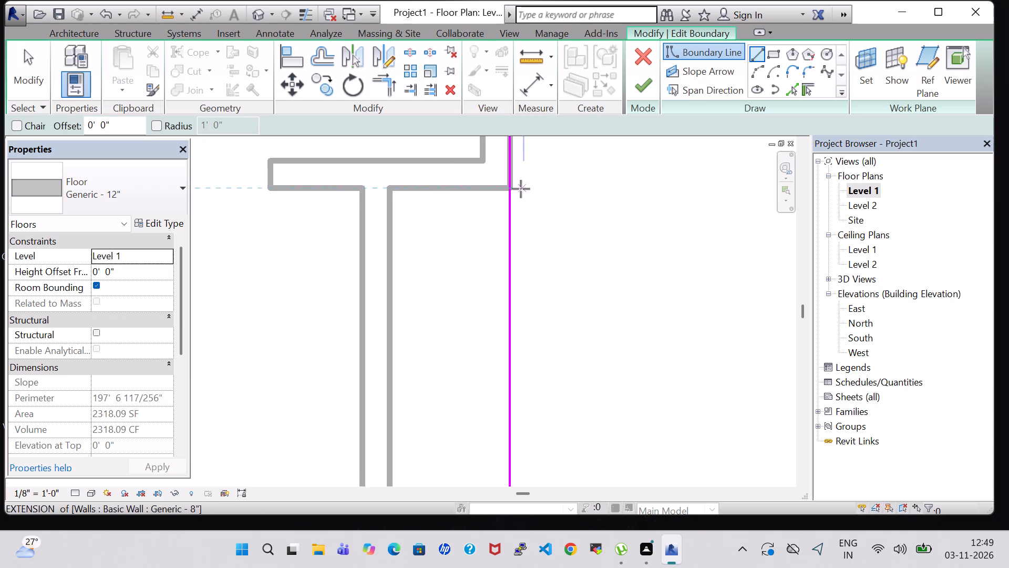
scroll(509, 198, up, 5)
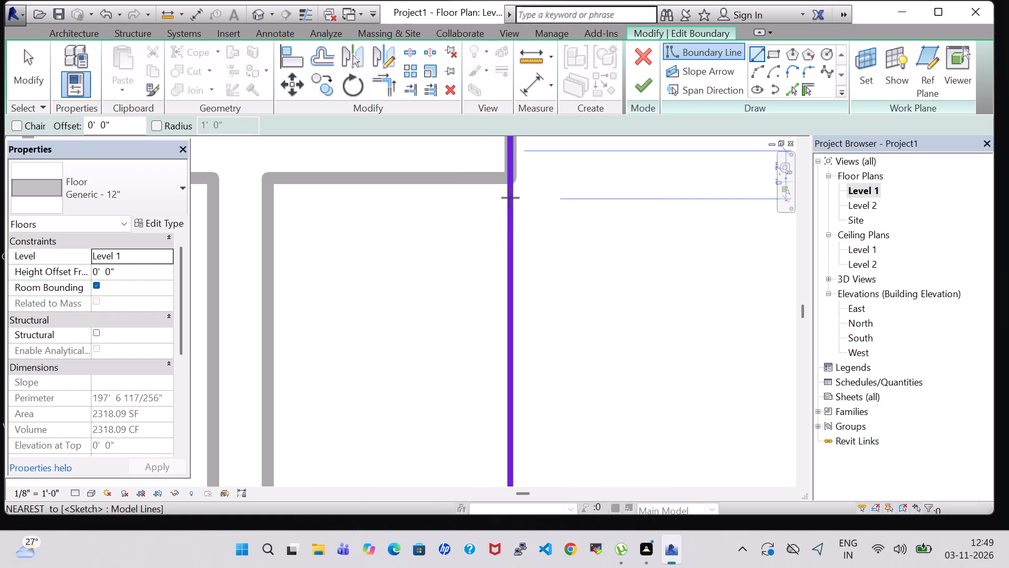
click(511, 187)
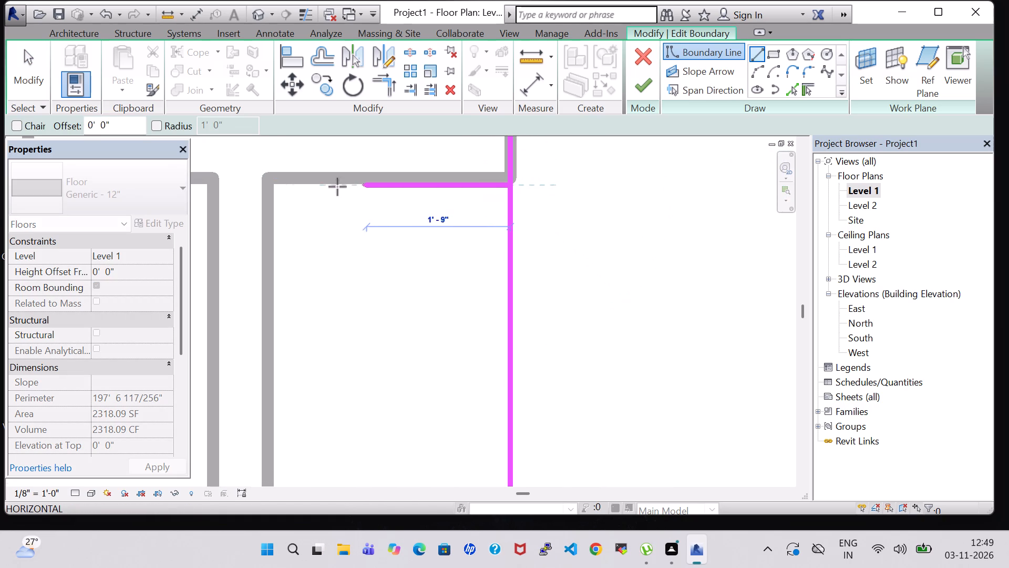
click(276, 187)
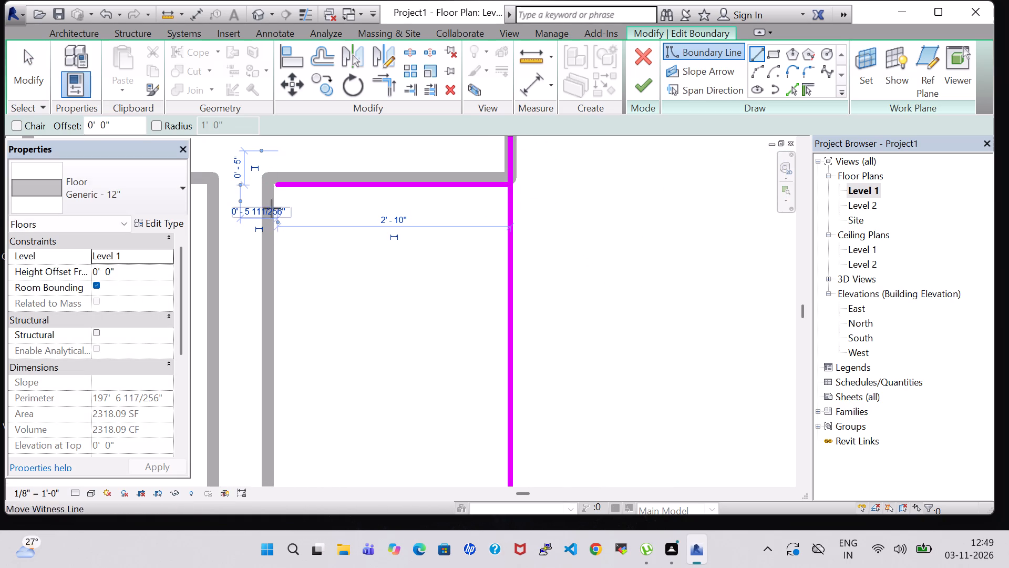
click(276, 189)
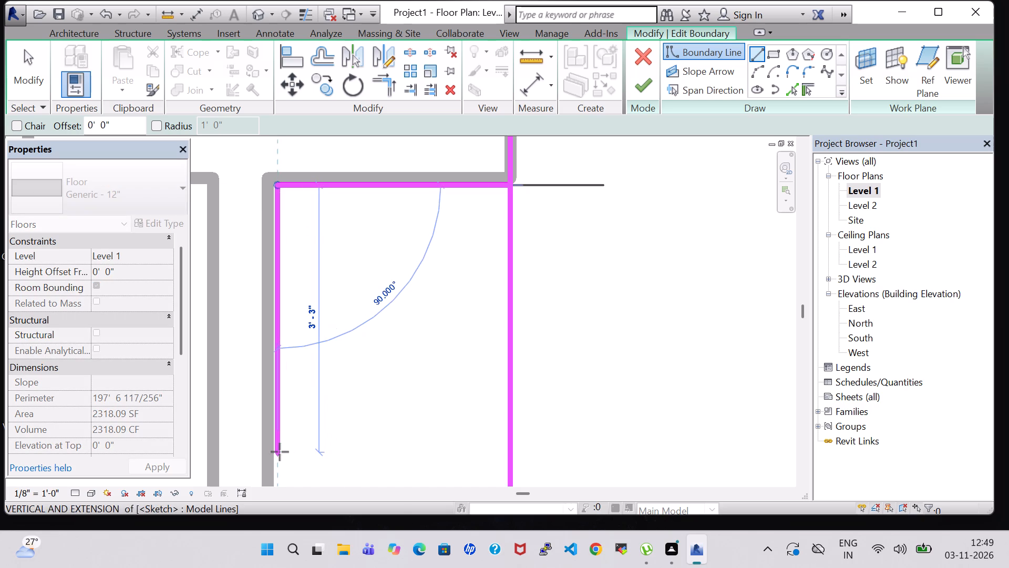
middle_drag(280, 452, 327, 198)
middle_drag(330, 381, 346, 216)
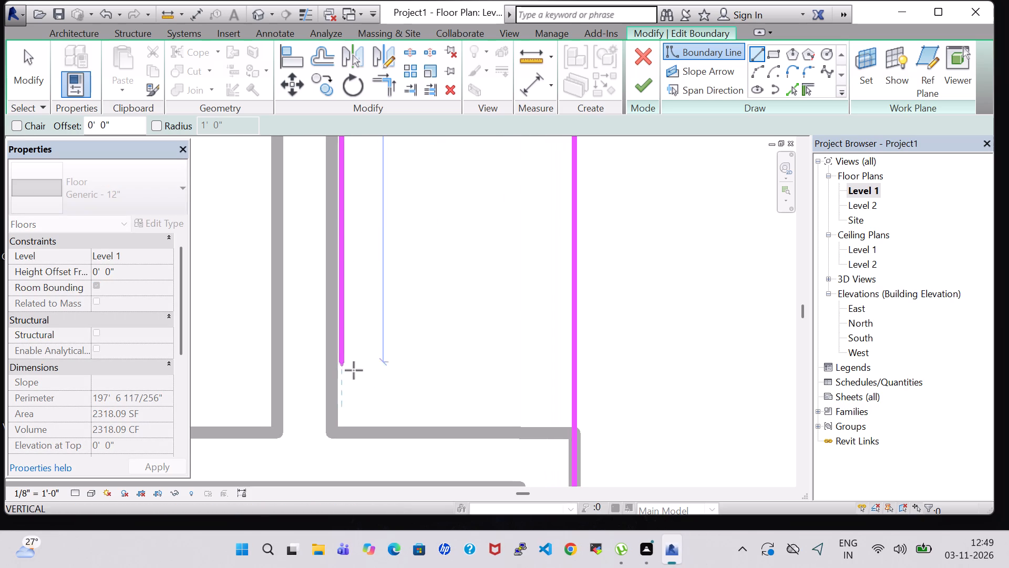
click(343, 421)
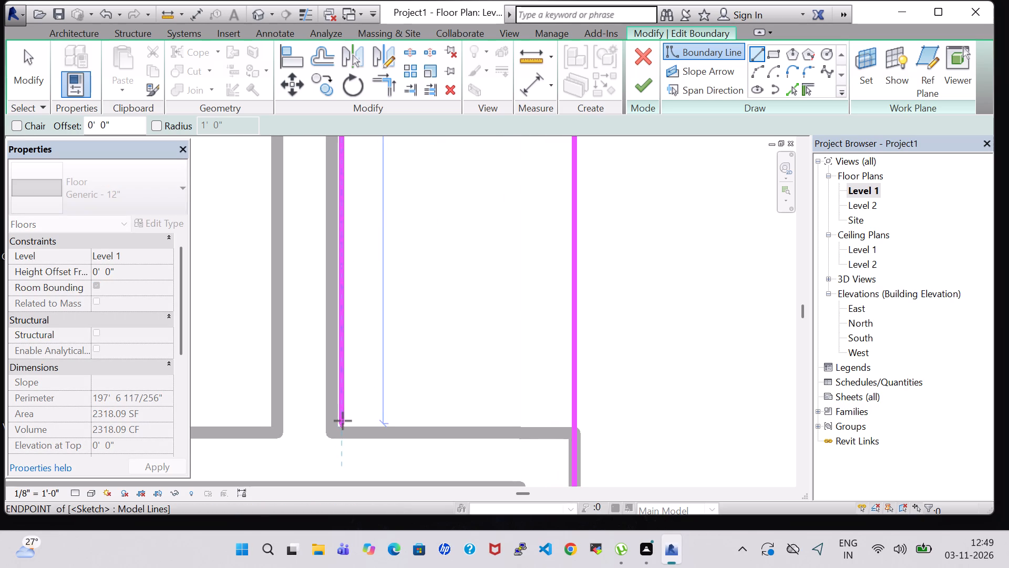
click(343, 421)
click(574, 421)
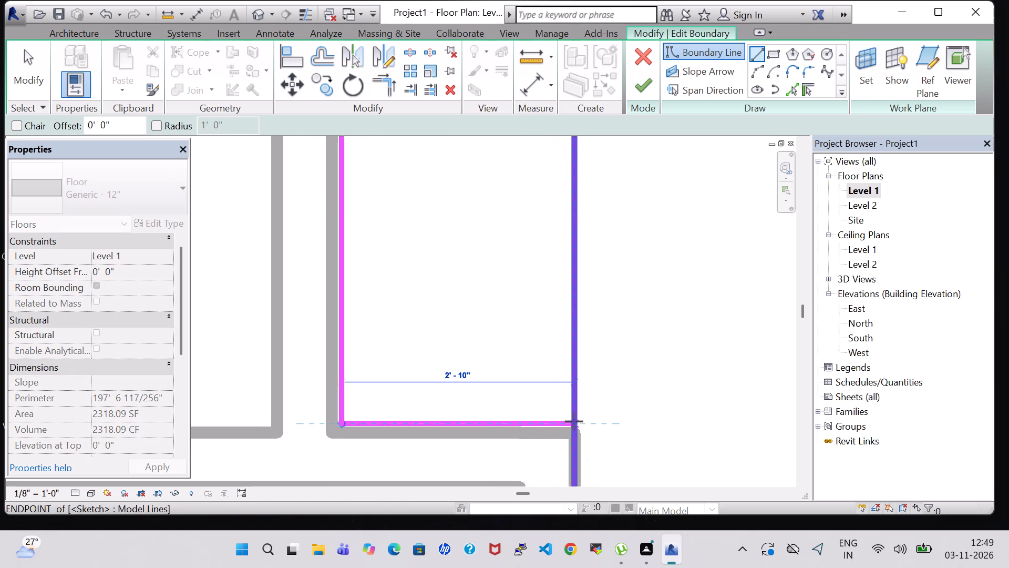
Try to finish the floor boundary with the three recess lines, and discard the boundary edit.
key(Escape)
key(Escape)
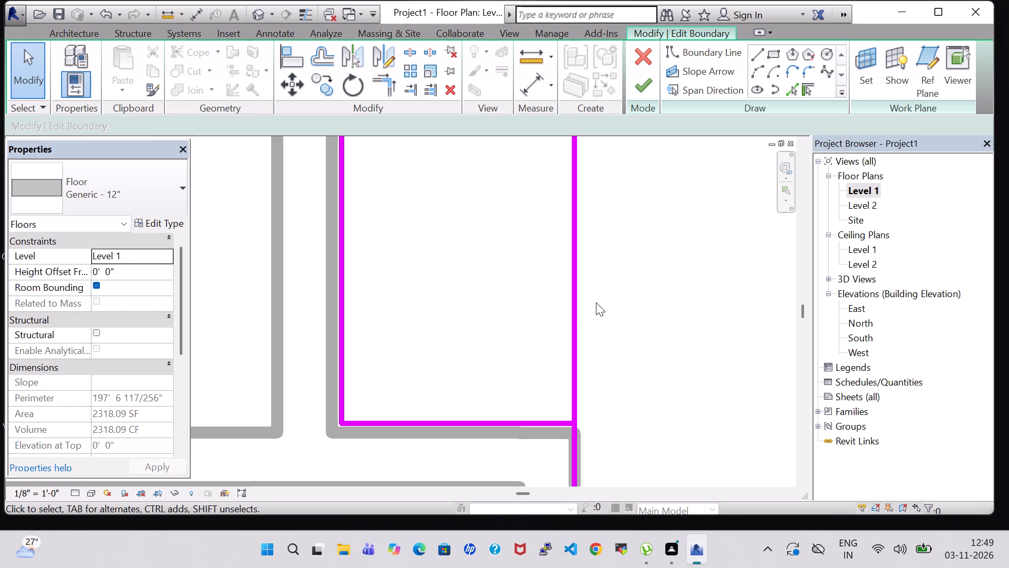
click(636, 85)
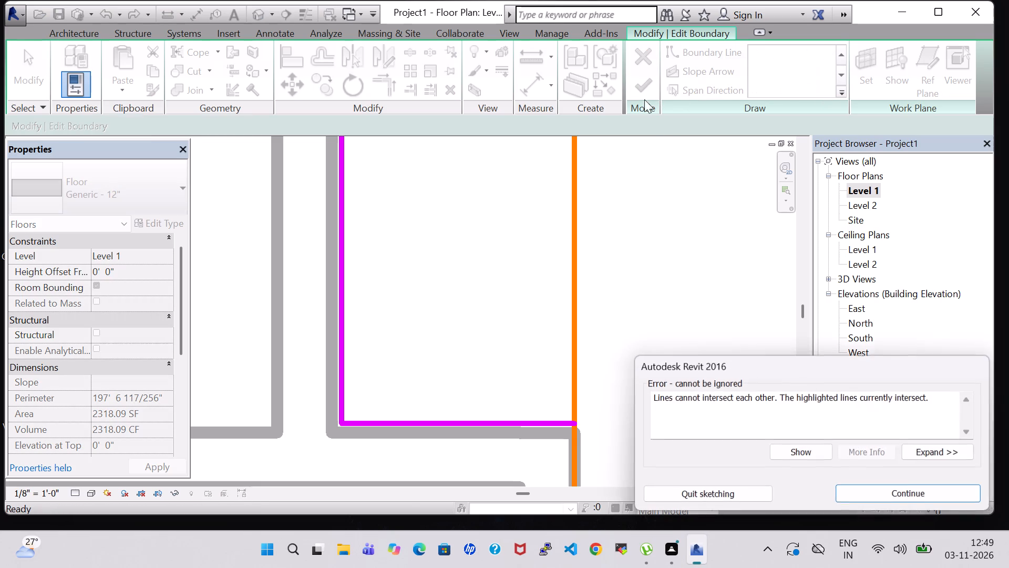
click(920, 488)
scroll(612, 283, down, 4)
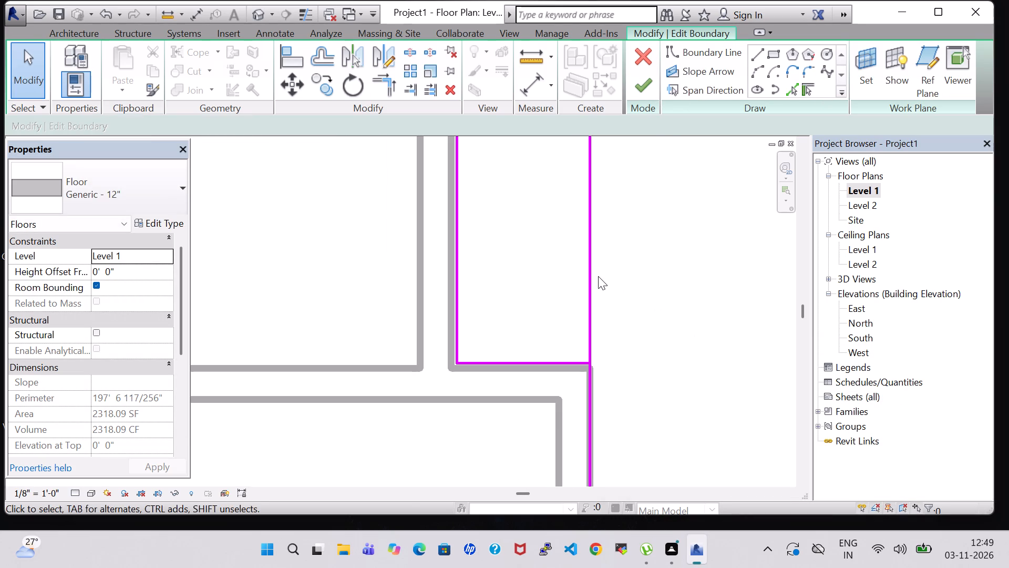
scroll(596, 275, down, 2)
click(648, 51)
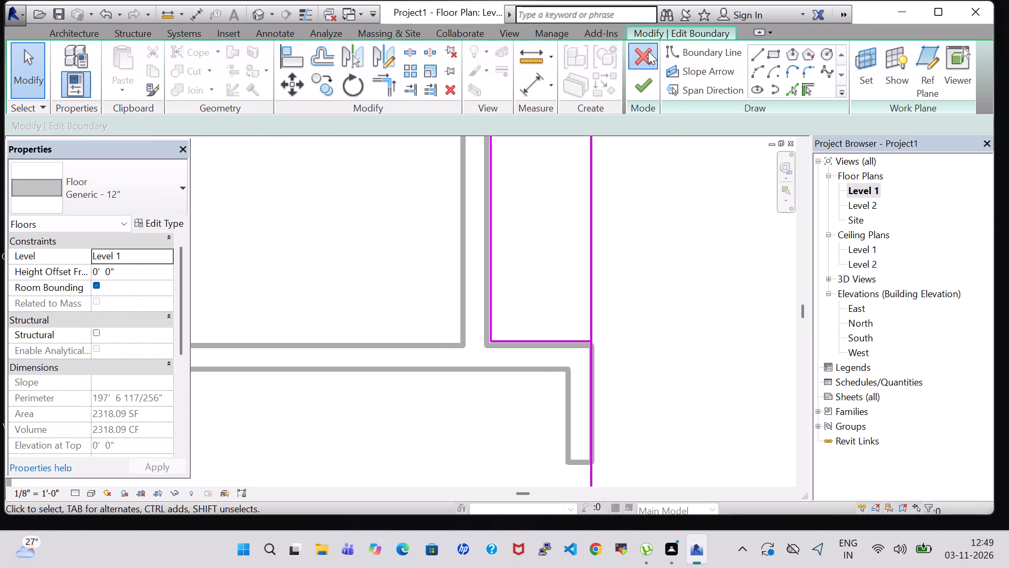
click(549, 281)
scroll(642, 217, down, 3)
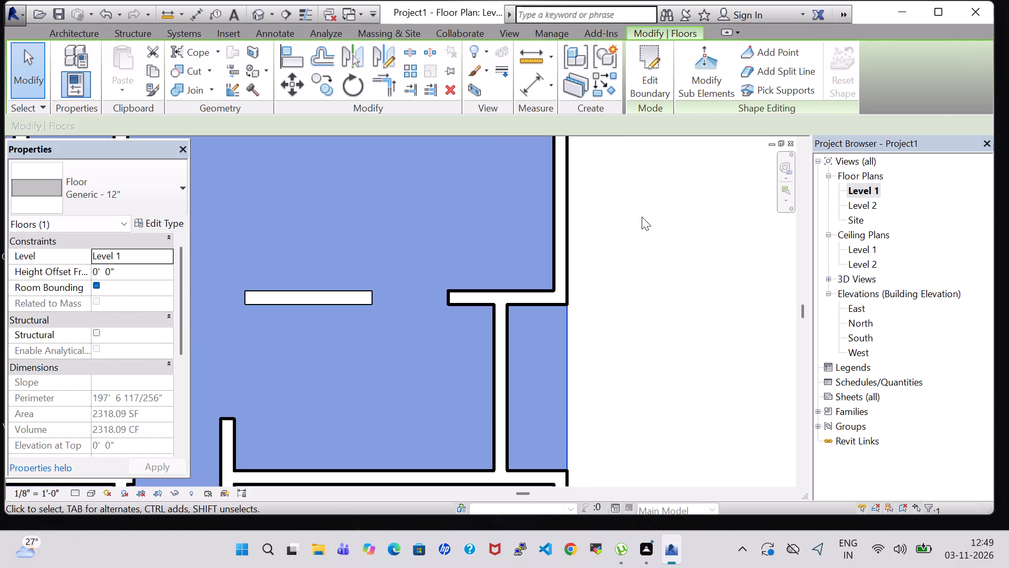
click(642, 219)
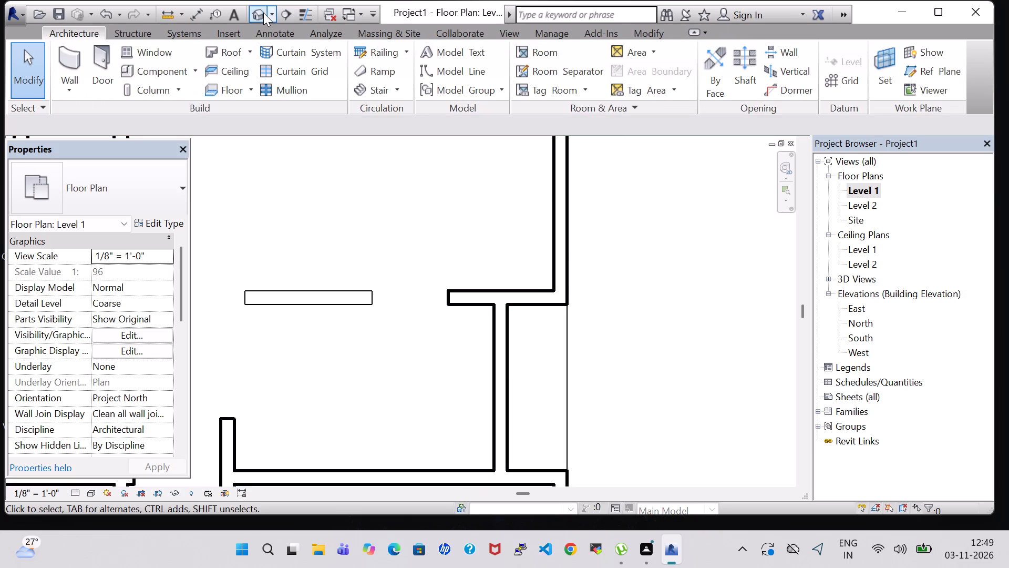
Examine the house and its floor slab from above in the 3D view, and return to the Level 1 floor plan.
click(262, 13)
middle_drag(624, 228, 603, 401)
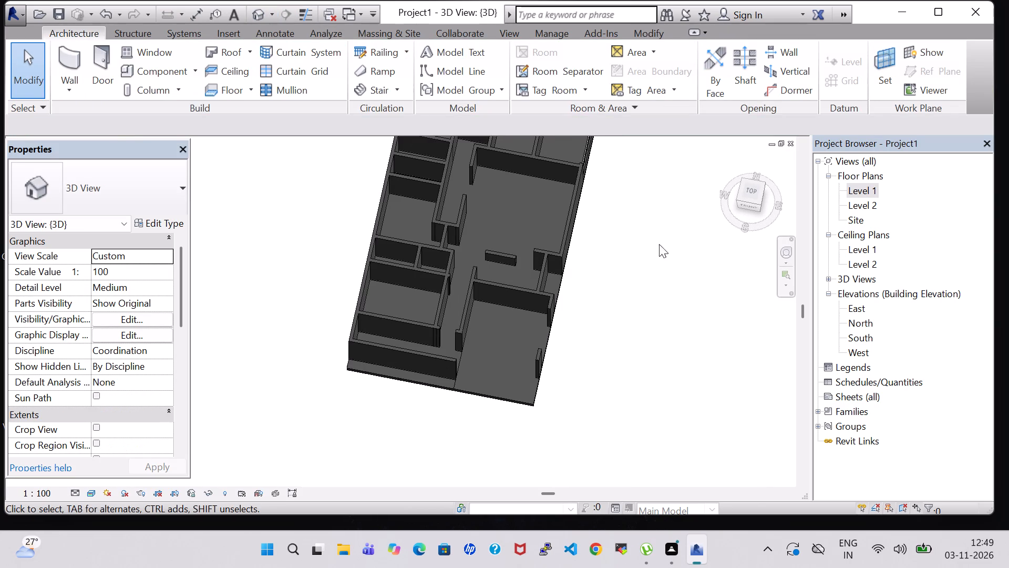
middle_drag(652, 237, 636, 272)
double_click(861, 189)
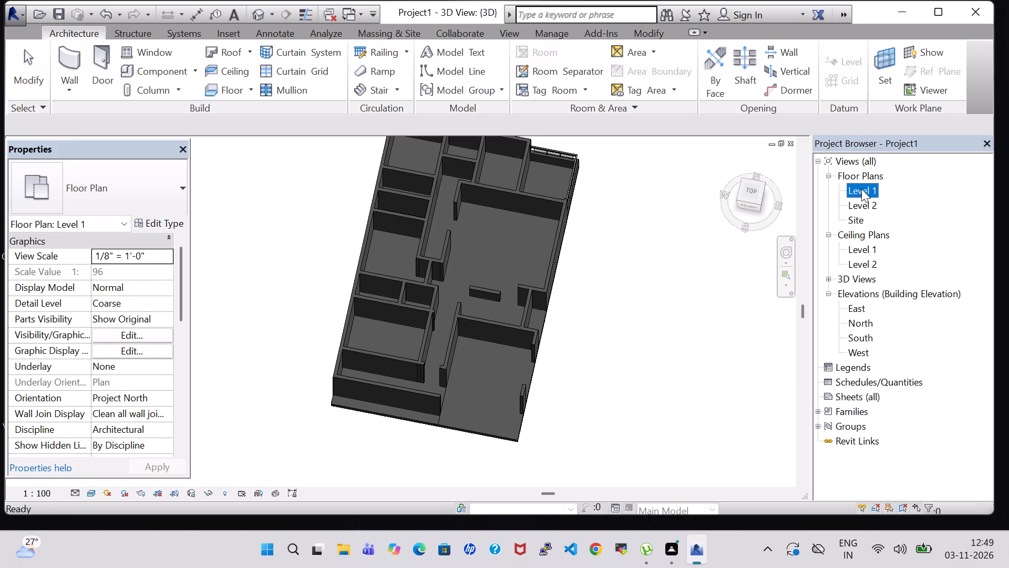
scroll(601, 202, down, 1)
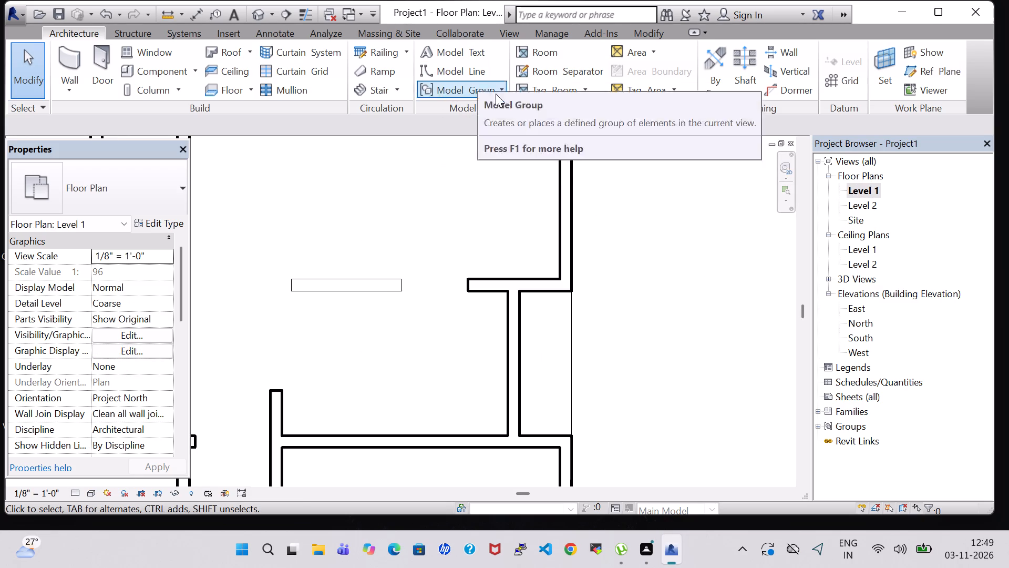
double_click(865, 190)
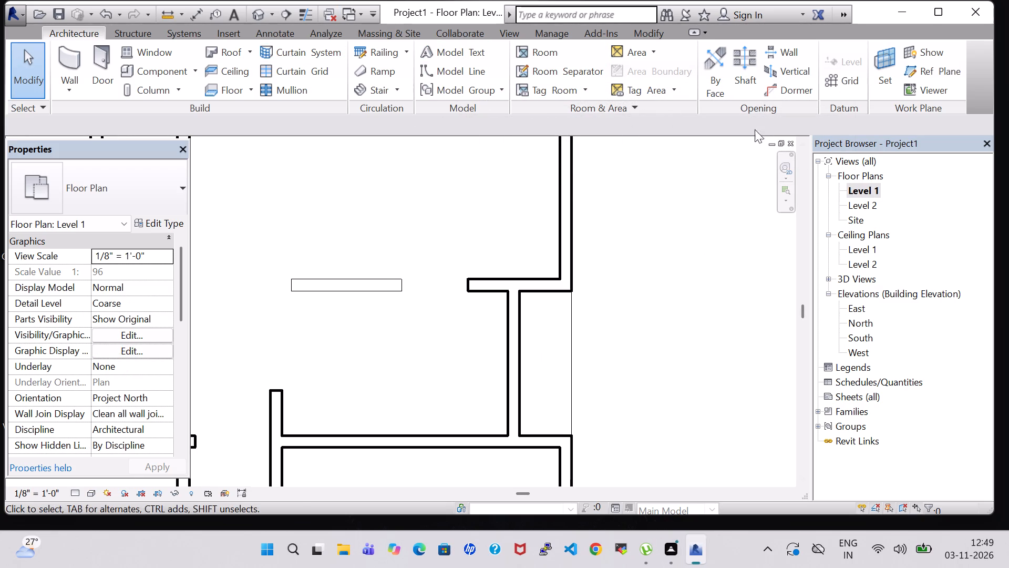
double_click(857, 190)
scroll(730, 277, down, 3)
Open the floor slab's boundary for editing from its front edge in 3D, and show it in the Level 1 floor plan.
click(253, 16)
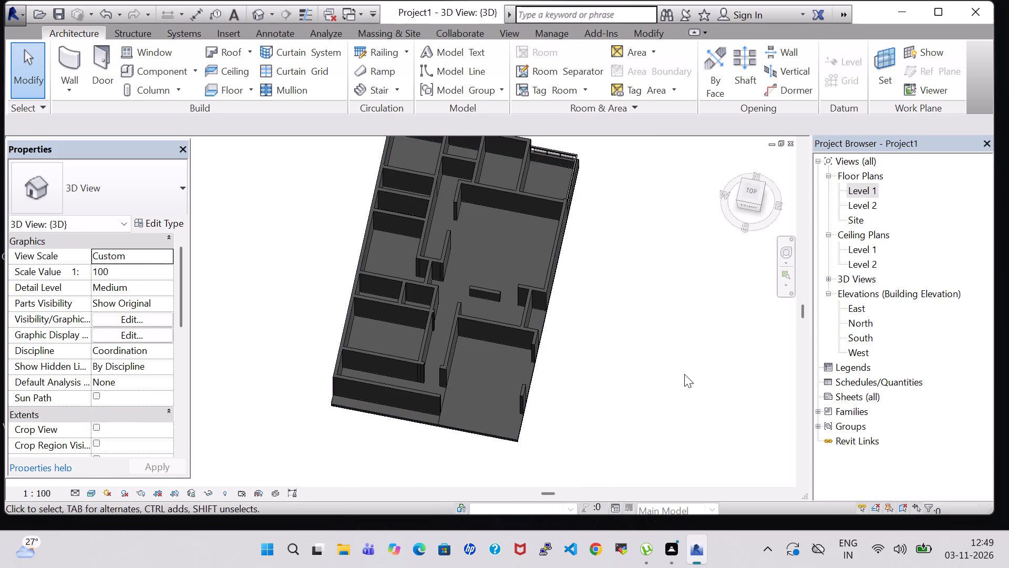
shift+middle_drag(684, 367, 708, 192)
double_click(514, 369)
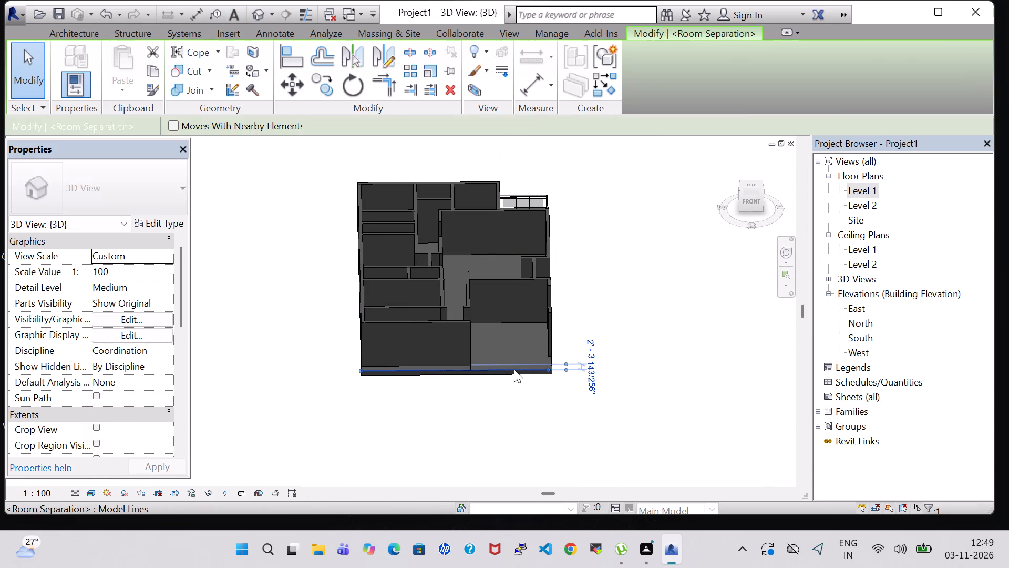
click(652, 278)
shift+middle_drag(652, 278, 619, 202)
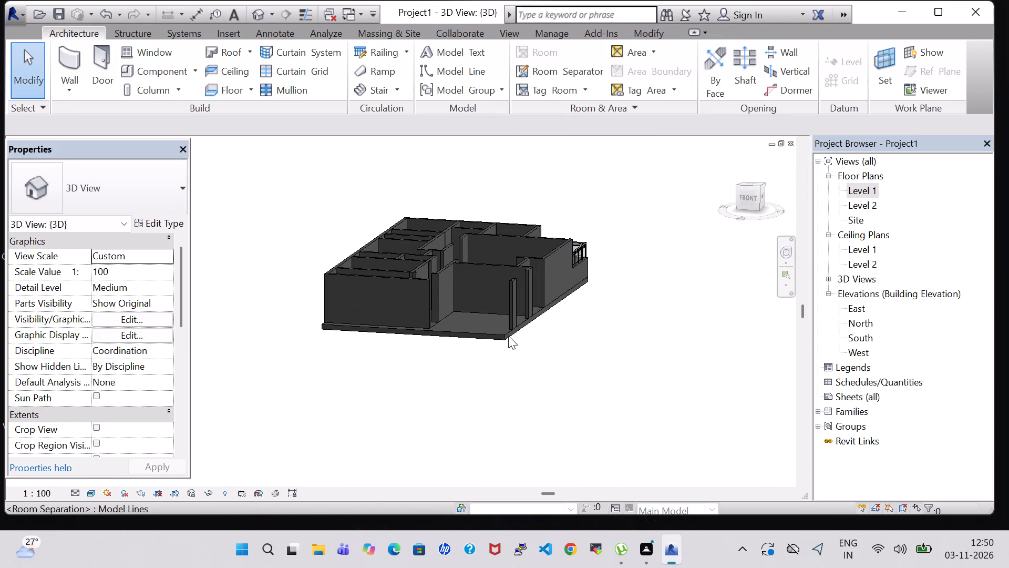
click(508, 338)
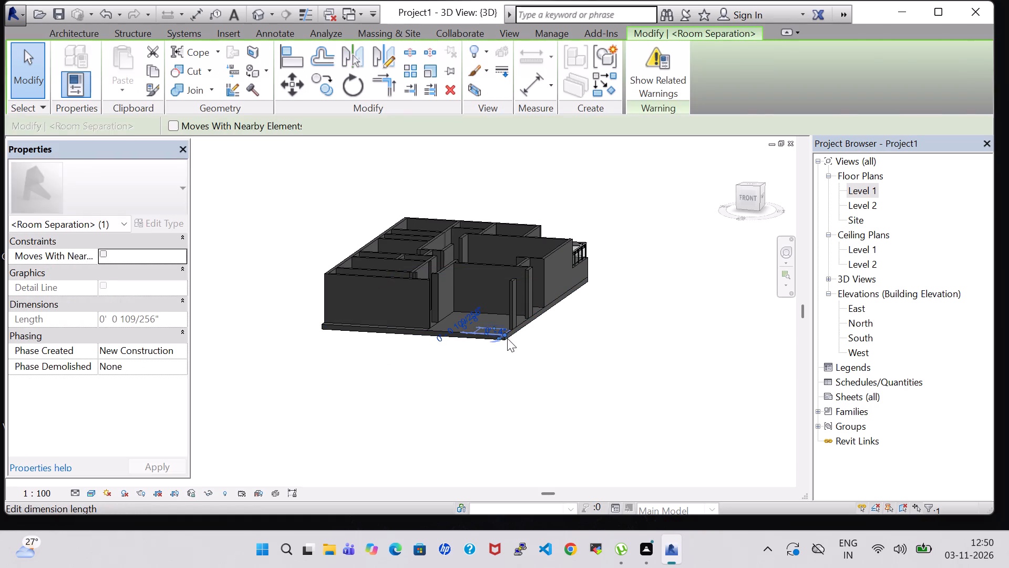
click(545, 340)
double_click(457, 334)
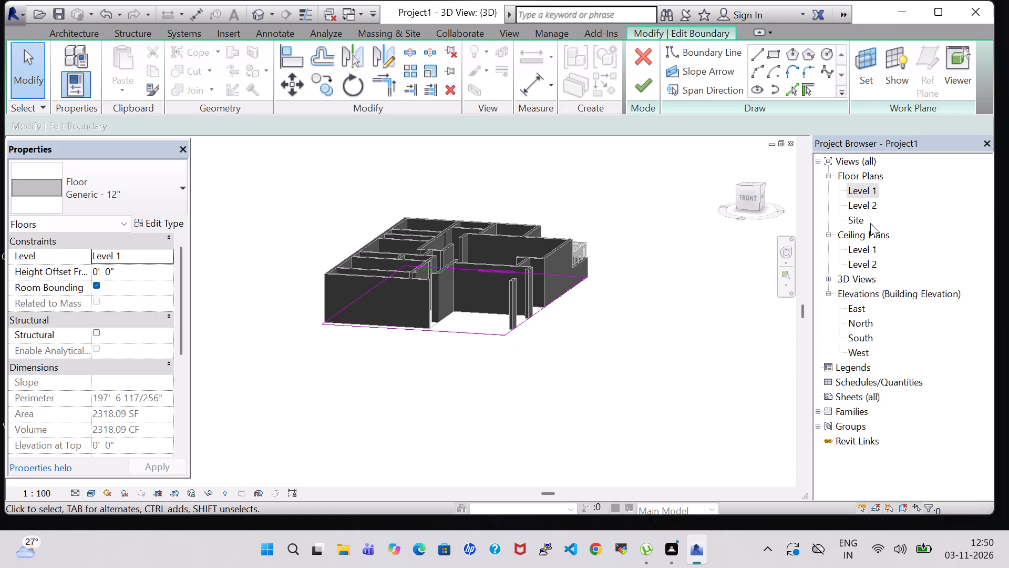
double_click(864, 189)
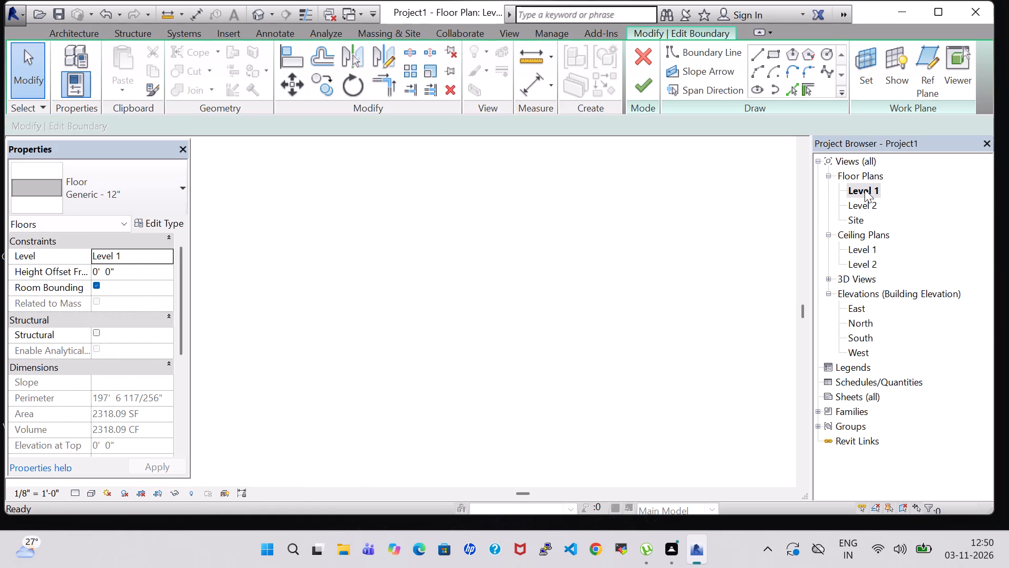
scroll(699, 269, down, 3)
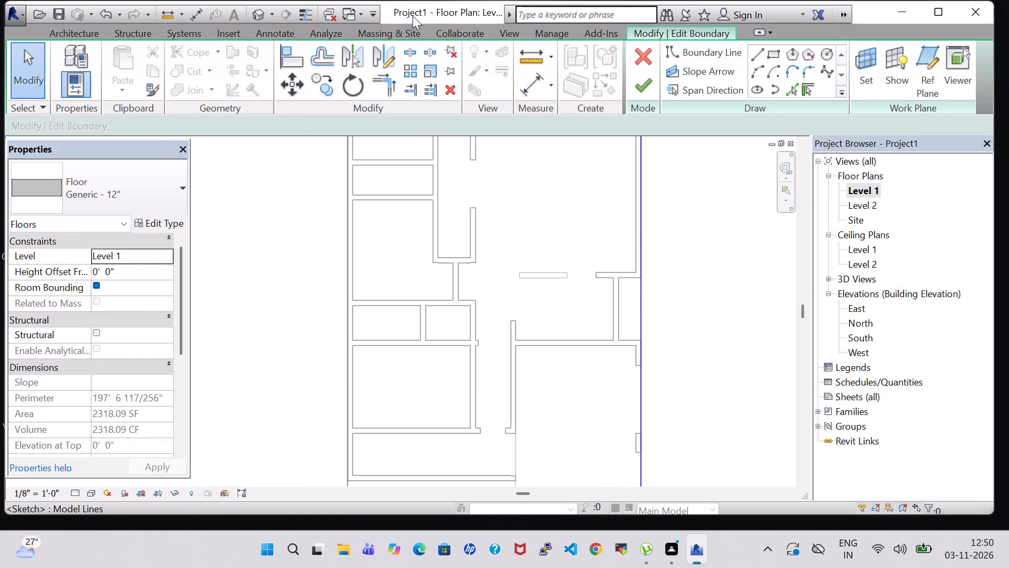
Split the floor's east boundary line at the north and south wall faces of the east-side recess.
click(409, 46)
click(758, 57)
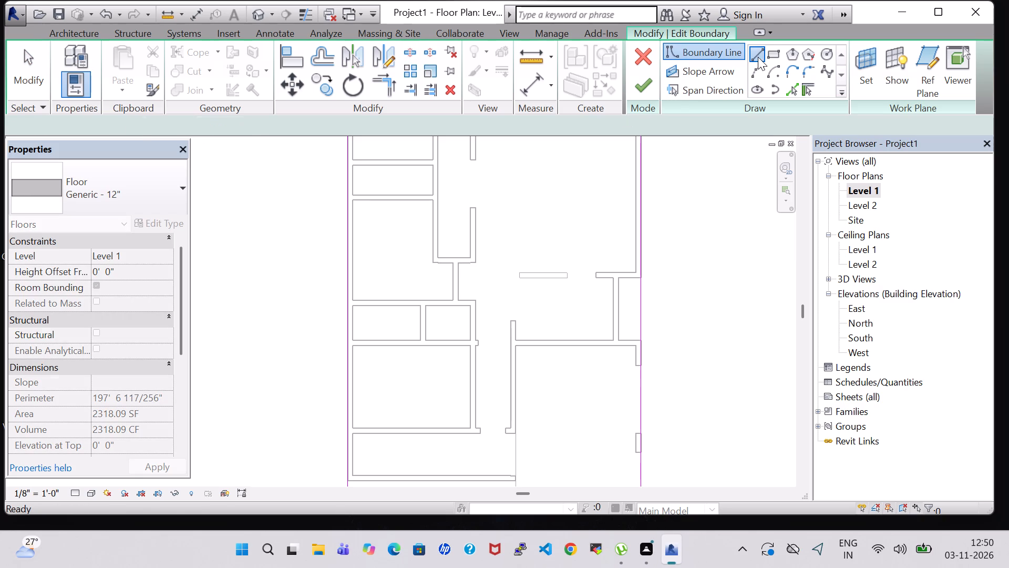
scroll(669, 289, up, 10)
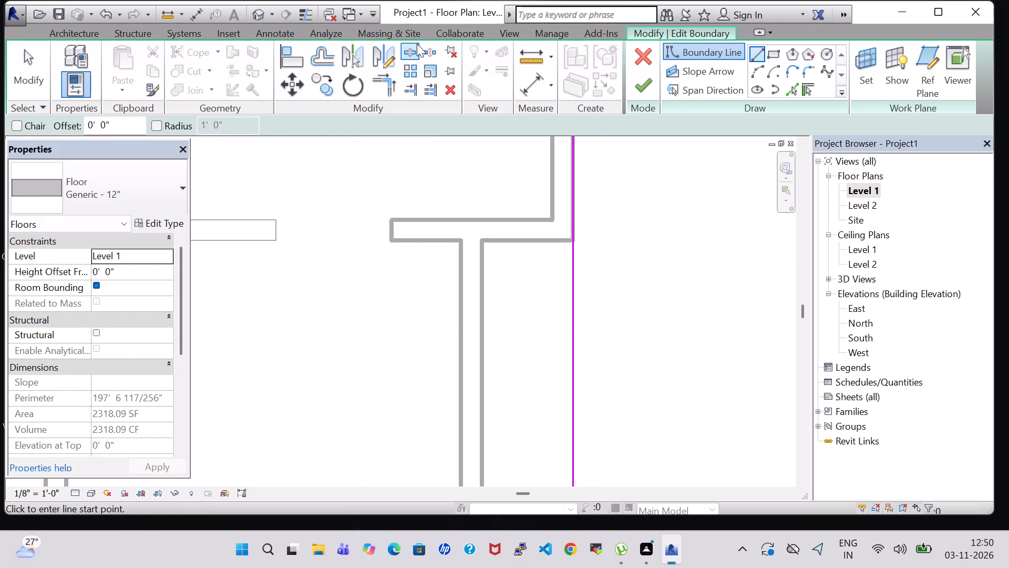
click(417, 44)
scroll(564, 235, up, 4)
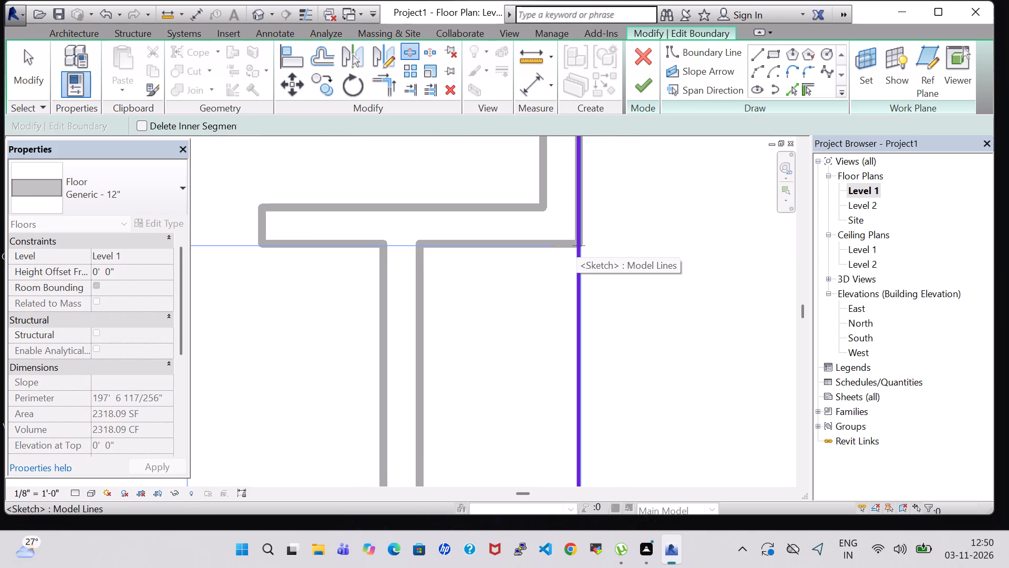
click(576, 251)
middle_drag(650, 341, 641, 207)
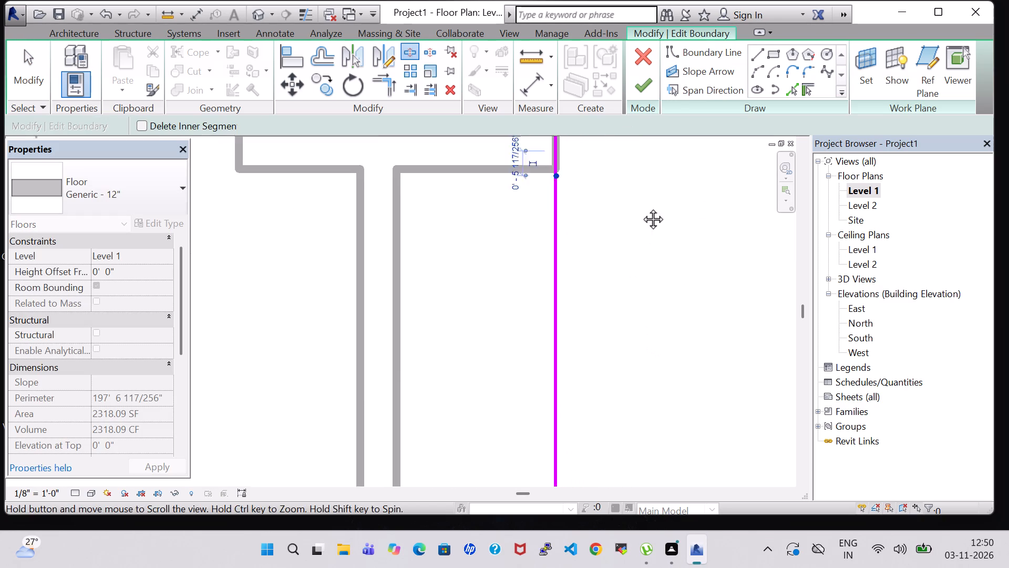
middle_drag(641, 207, 652, 187)
middle_drag(627, 318, 653, 111)
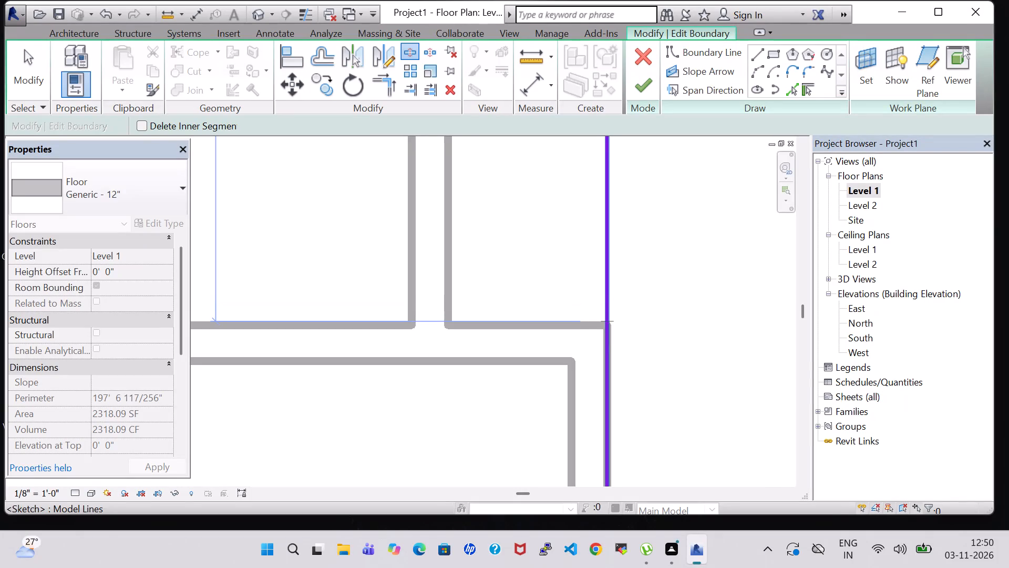
click(608, 320)
scroll(728, 170, down, 4)
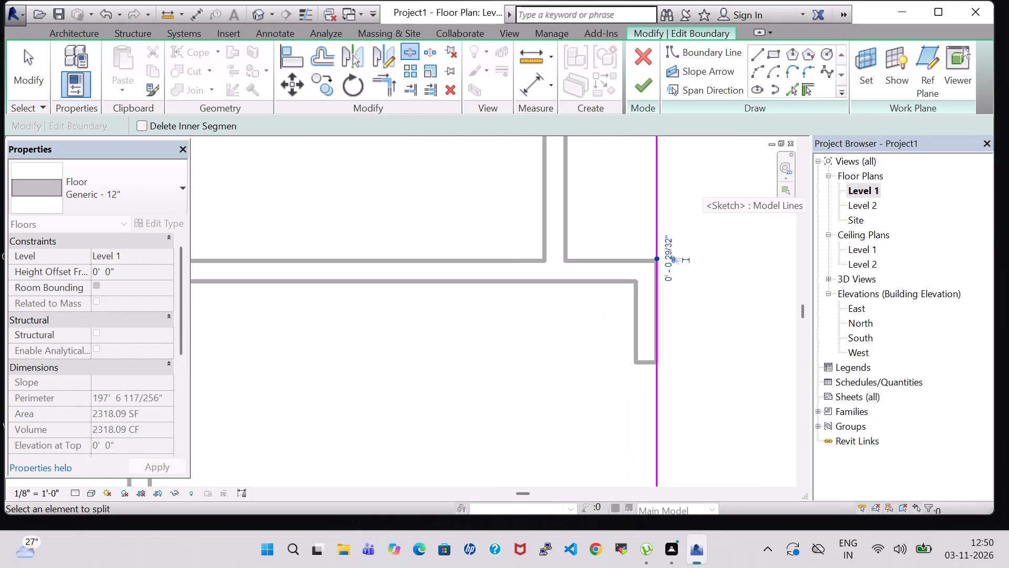
middle_drag(703, 188, 648, 302)
key(Escape)
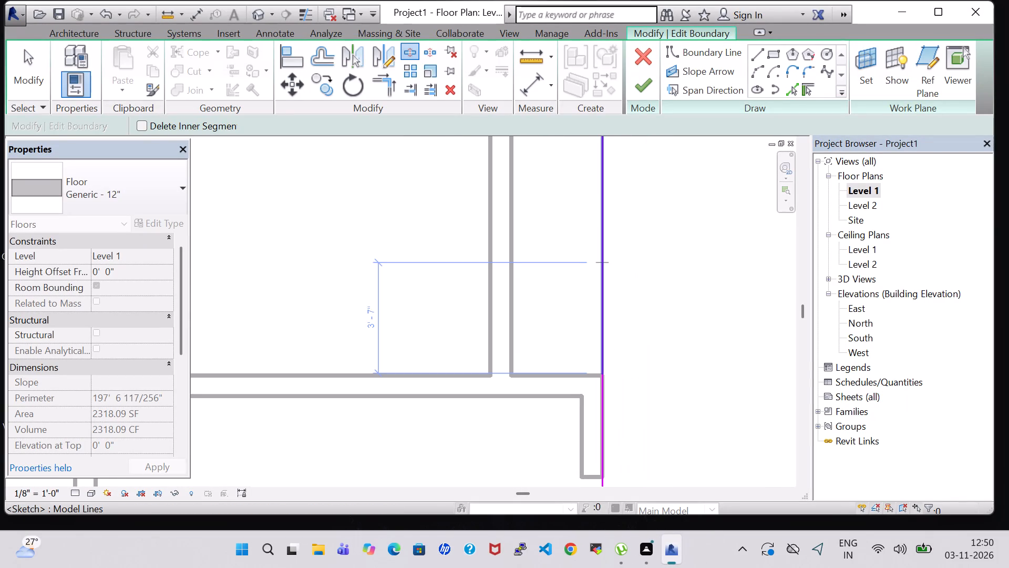
key(Escape)
Delete the east boundary segment that spans the recess opening.
click(603, 259)
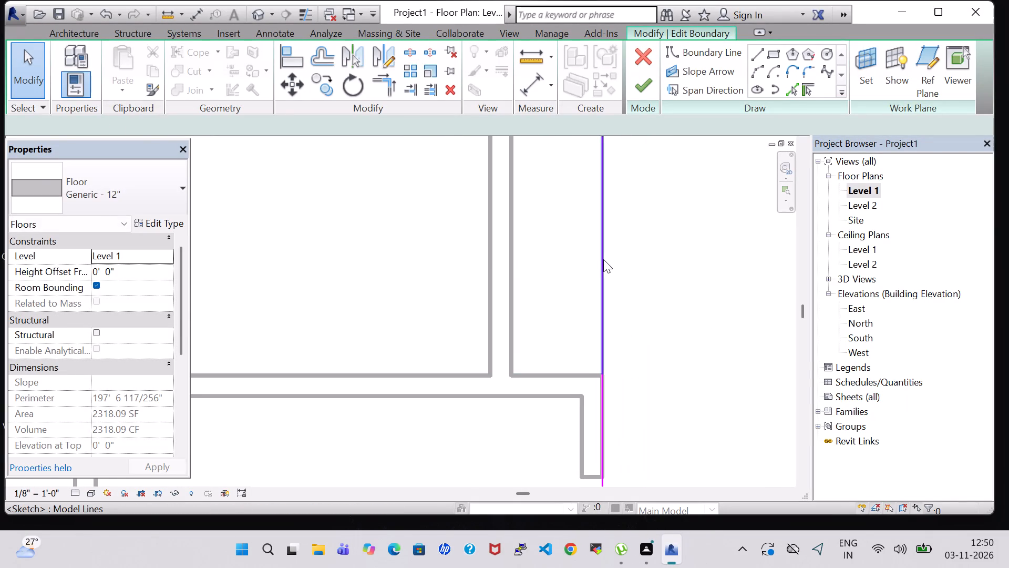
key(Delete)
Sketch three boundary lines just inside the east-side recess, about 2'-10" deep and 8'-0" long, joining the split boundary ends.
scroll(603, 259, down, 4)
middle_drag(633, 230, 631, 244)
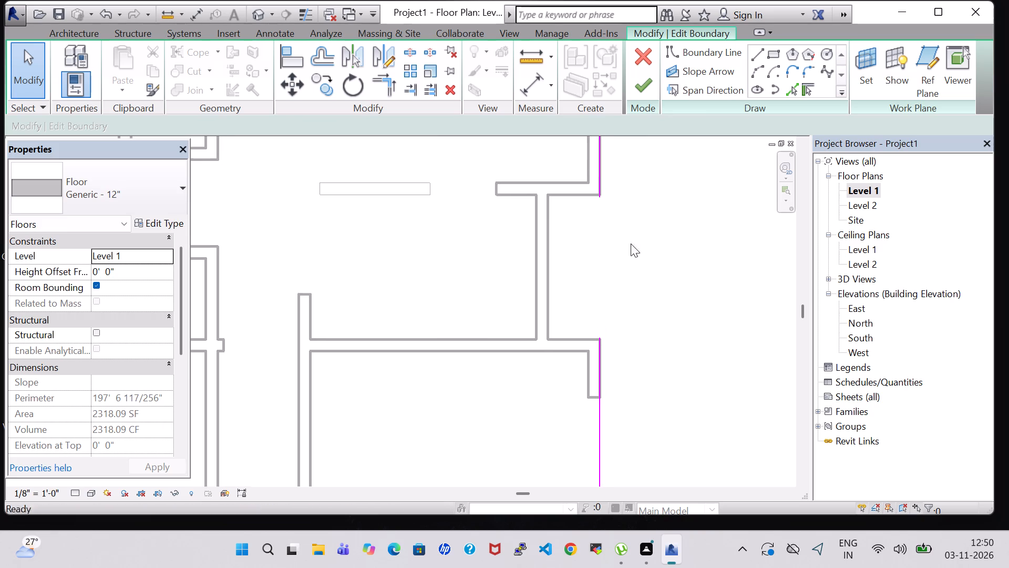
click(757, 52)
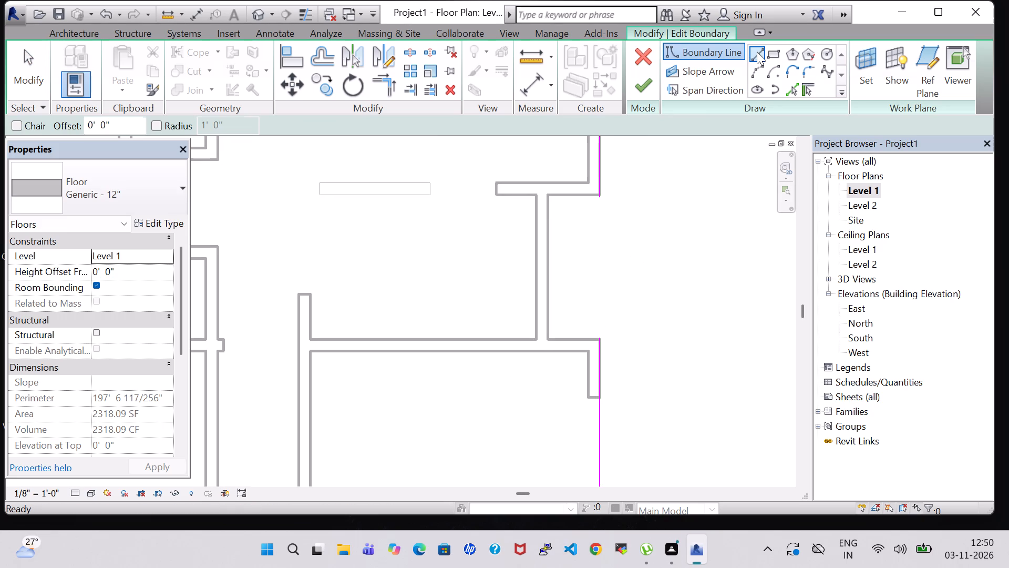
scroll(602, 195, up, 6)
click(598, 198)
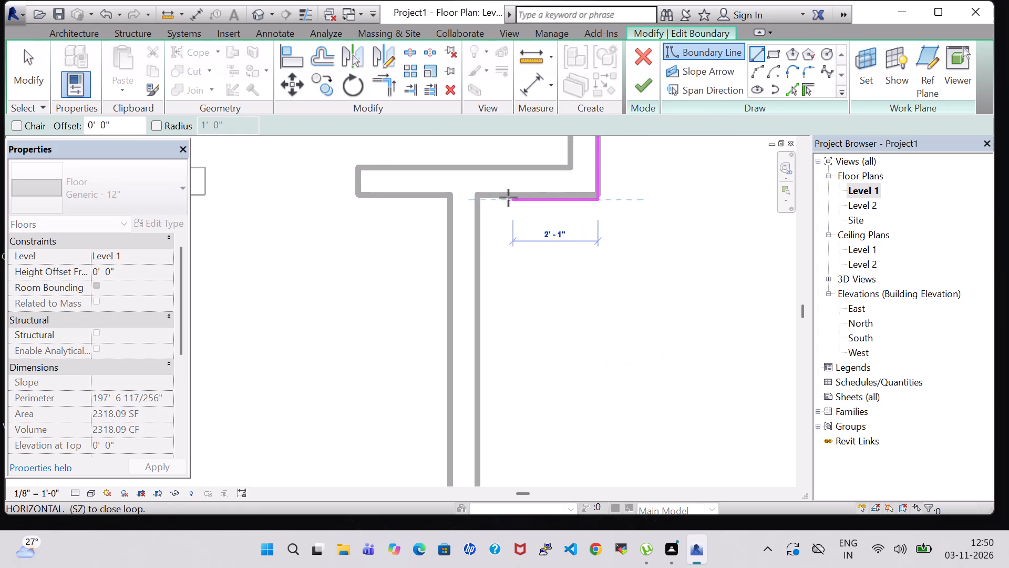
click(481, 198)
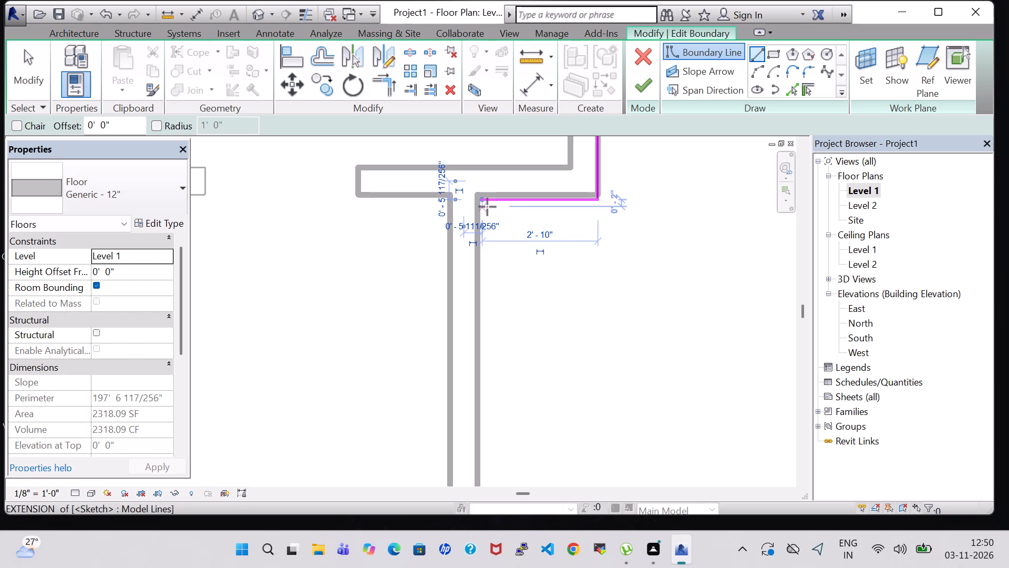
click(486, 199)
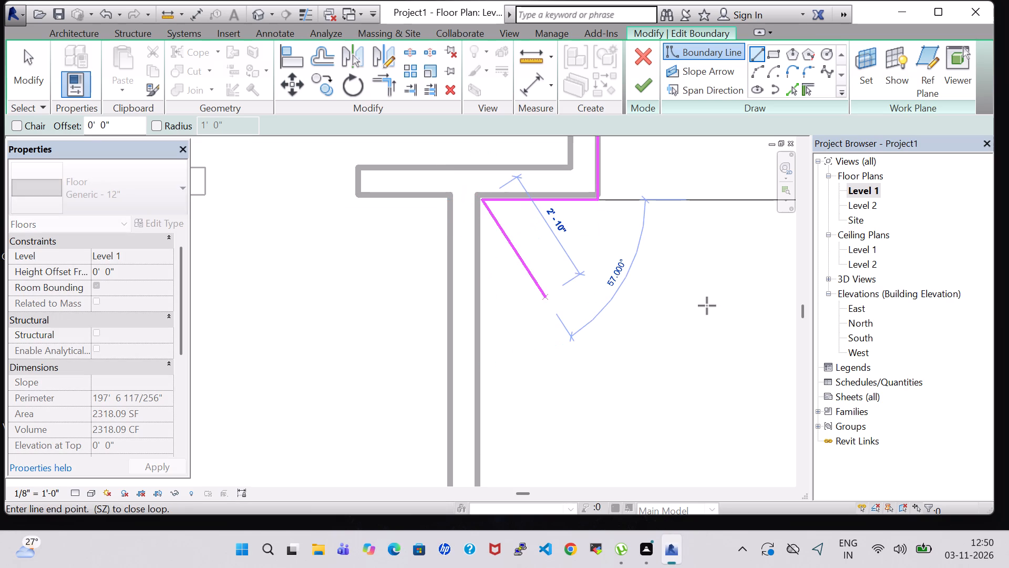
scroll(676, 316, down, 2)
scroll(518, 422, up, 1)
middle_drag(518, 422, 543, 315)
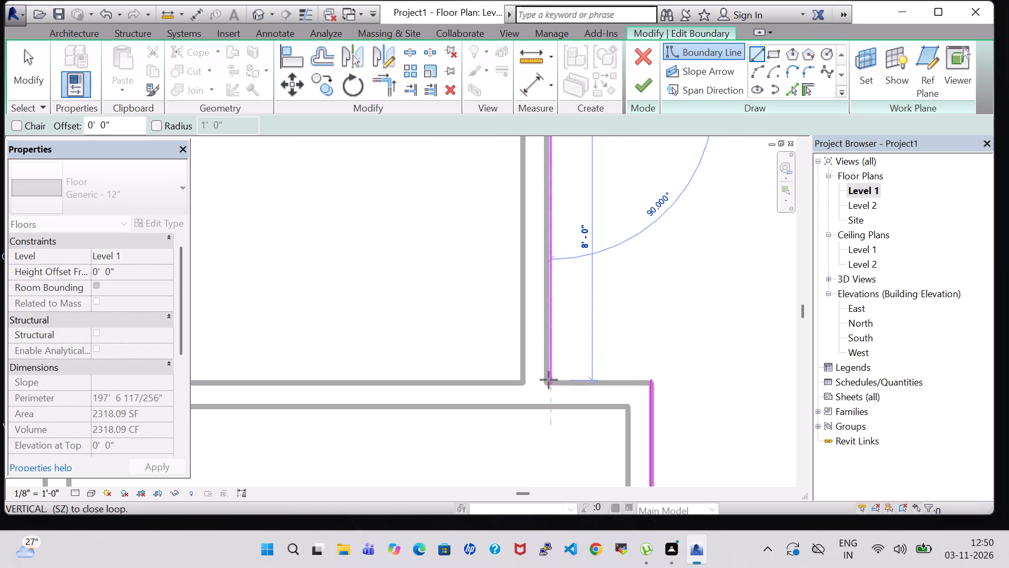
scroll(551, 376, up, 5)
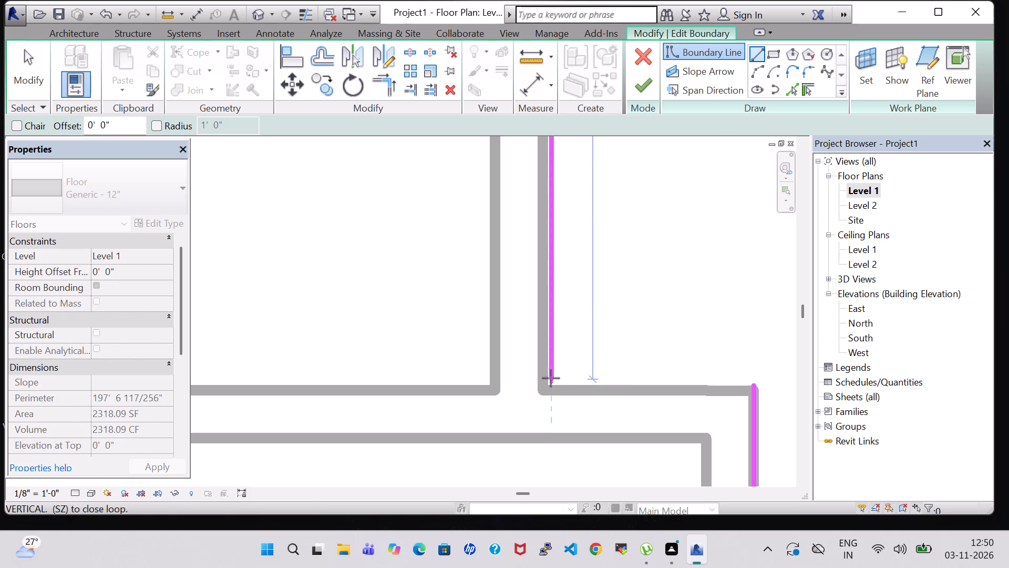
click(551, 378)
click(551, 378)
click(754, 380)
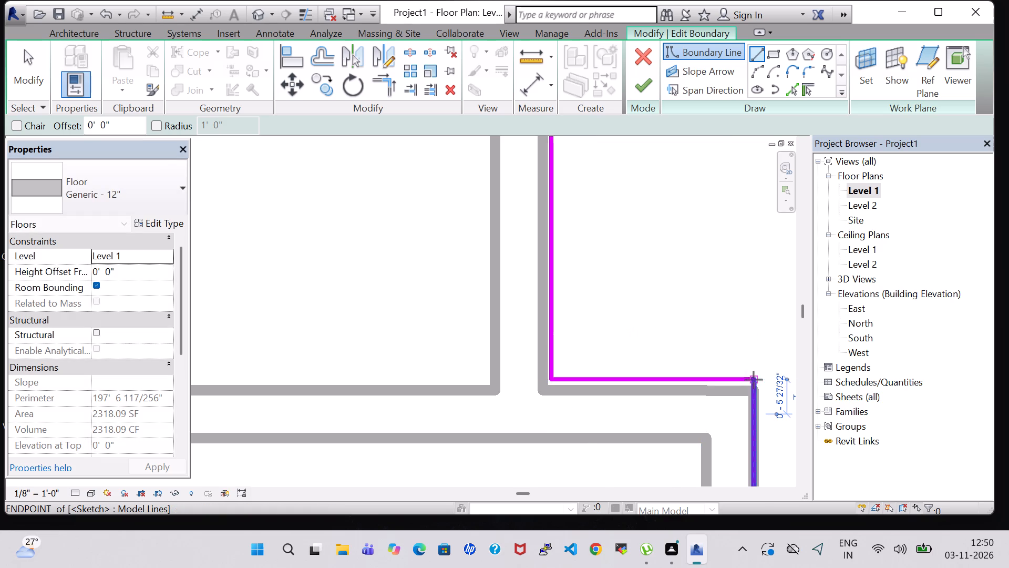
key(Escape)
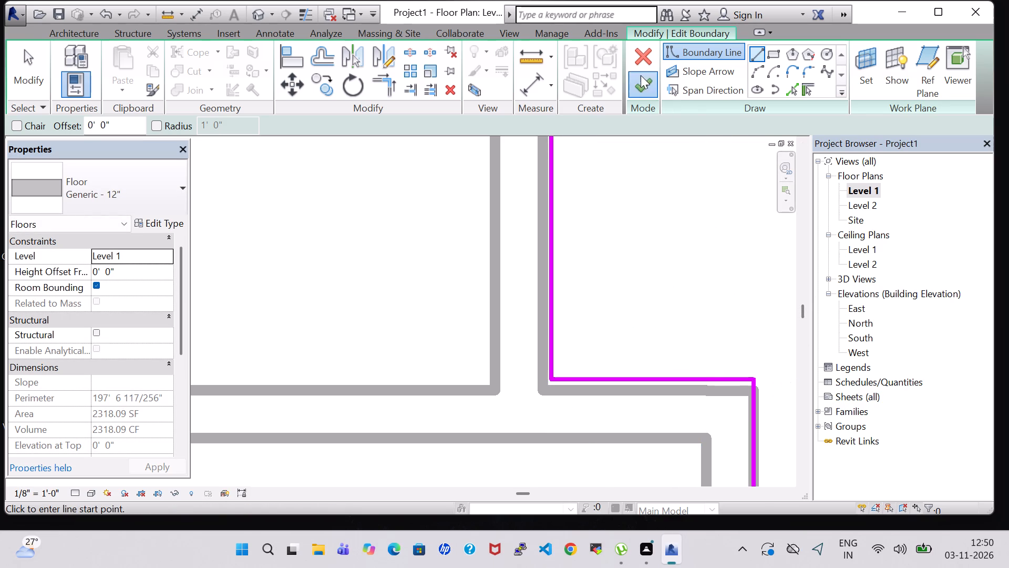
Finish the floor boundary and show the trimmed slab in the 3D view.
click(641, 75)
click(260, 17)
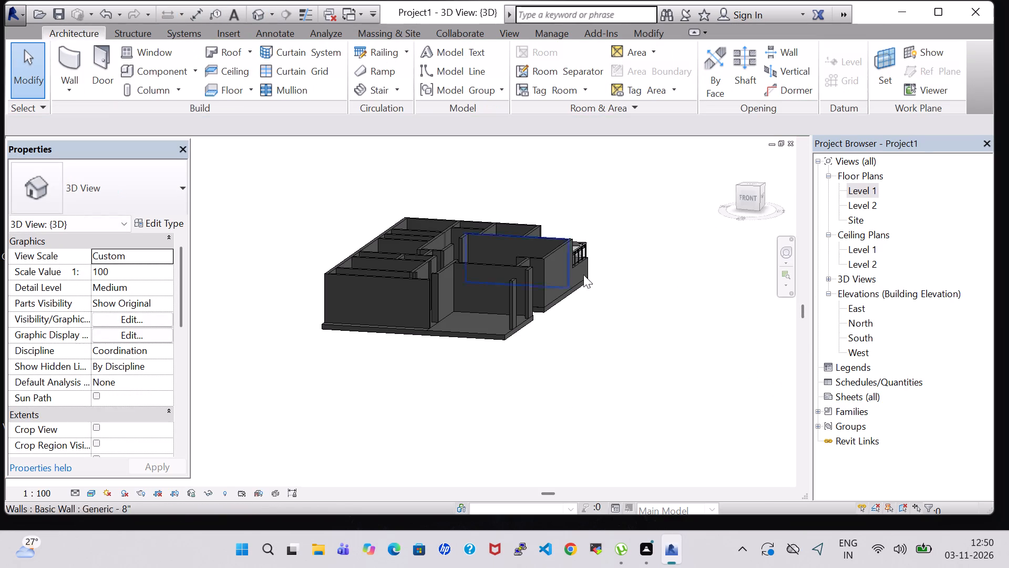
Inspect the trimmed slab around the east-side recess from several angles in the 3D view.
shift+middle_drag(634, 270, 528, 415)
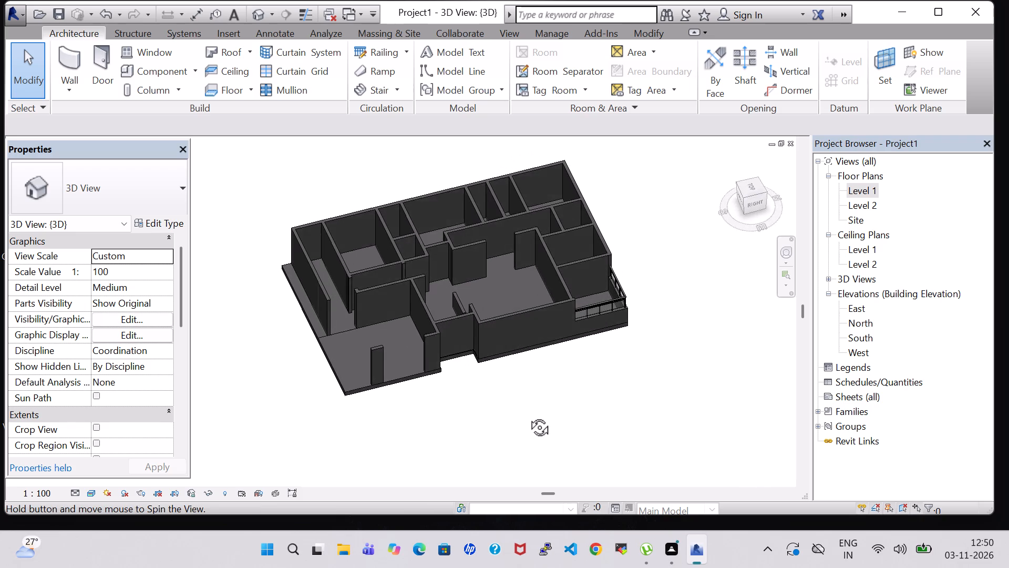
shift+middle_drag(528, 415, 686, 380)
middle_drag(671, 351, 645, 289)
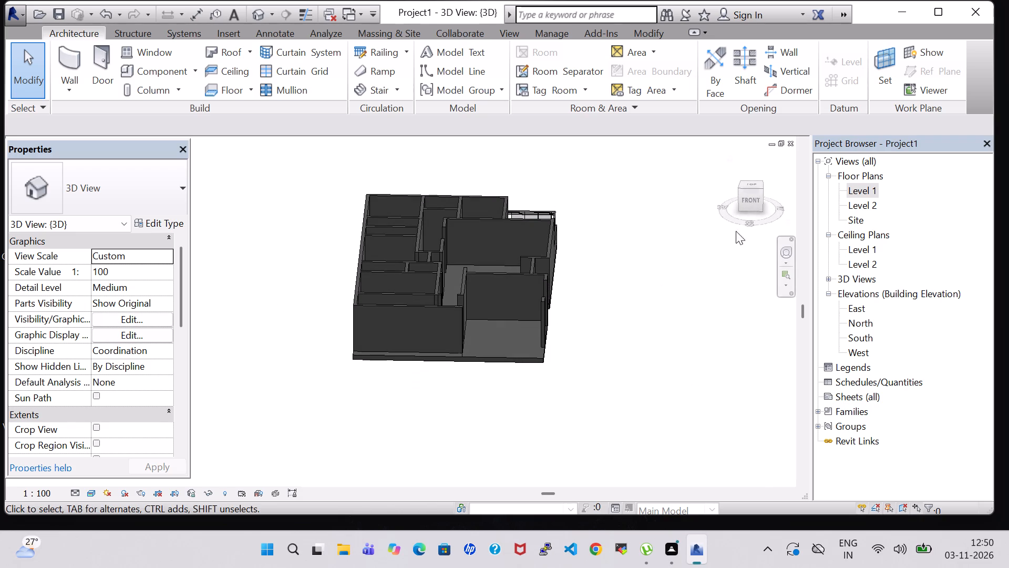
In the Level 1 plan, nudge the floor slab one increment south and one west to align it with the recess walls.
double_click(871, 187)
scroll(602, 263, down, 4)
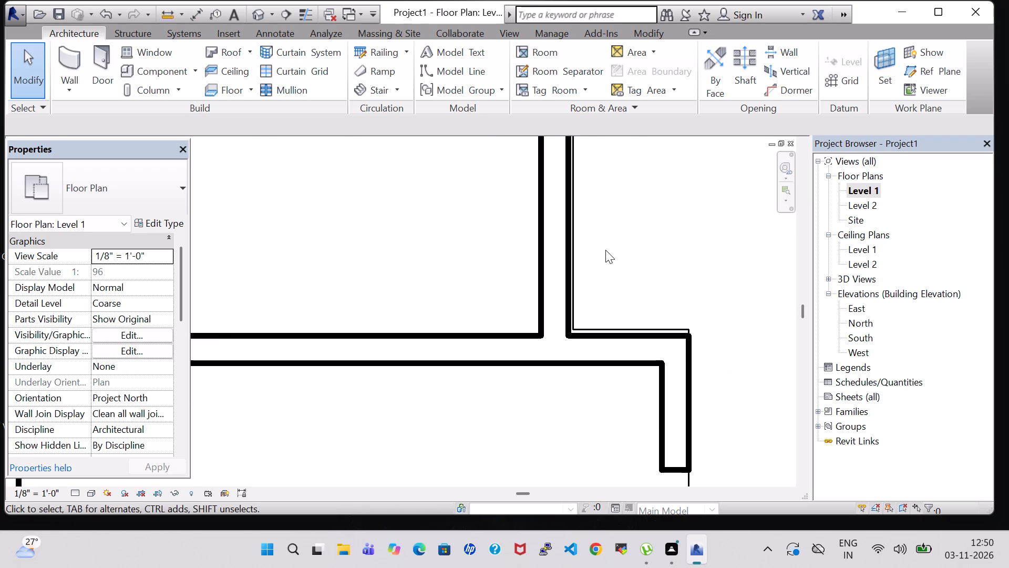
scroll(605, 250, down, 14)
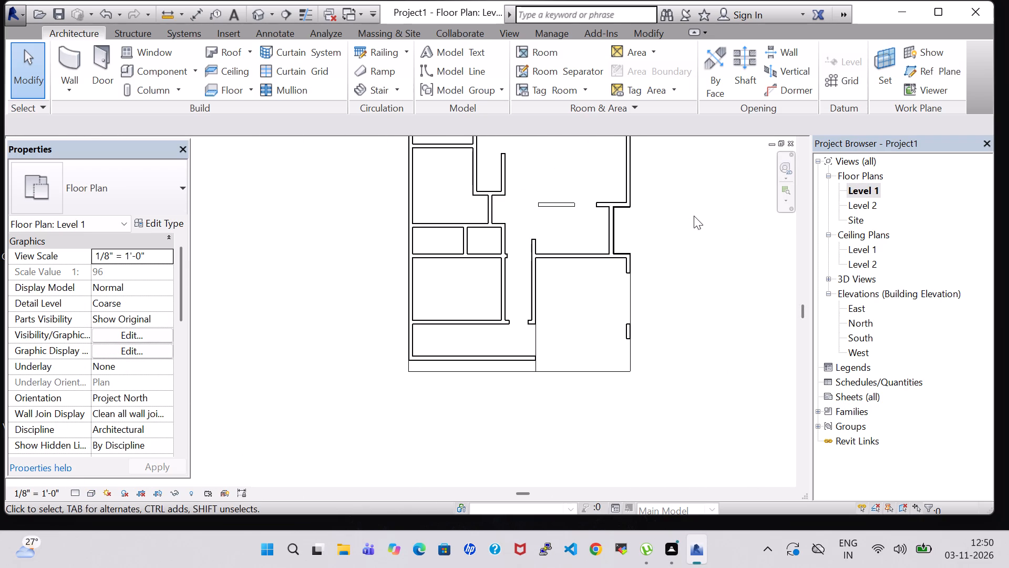
middle_drag(690, 218, 653, 283)
scroll(653, 283, down, 2)
middle_drag(647, 207, 643, 215)
scroll(570, 319, up, 7)
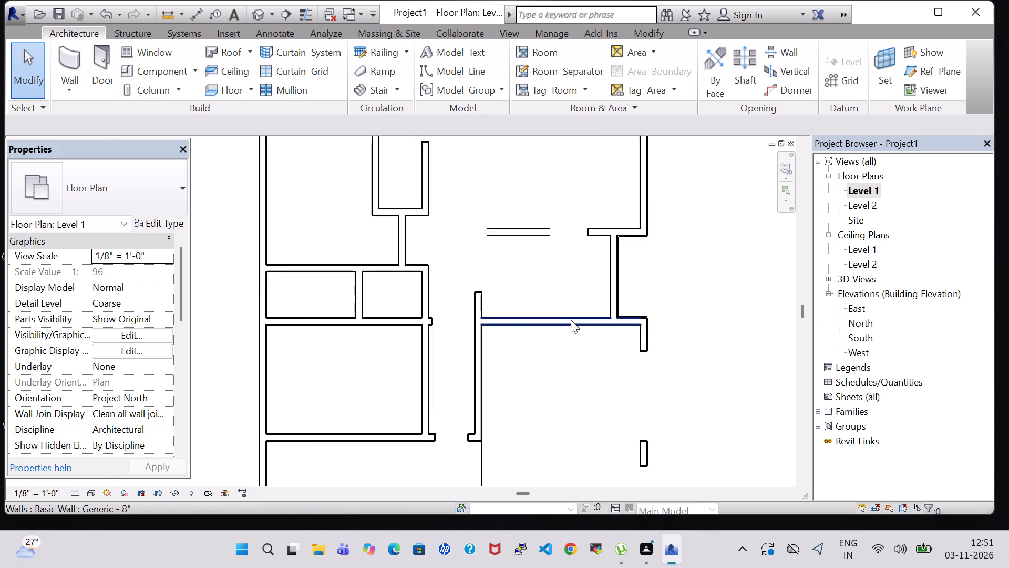
scroll(571, 320, up, 5)
scroll(727, 296, up, 4)
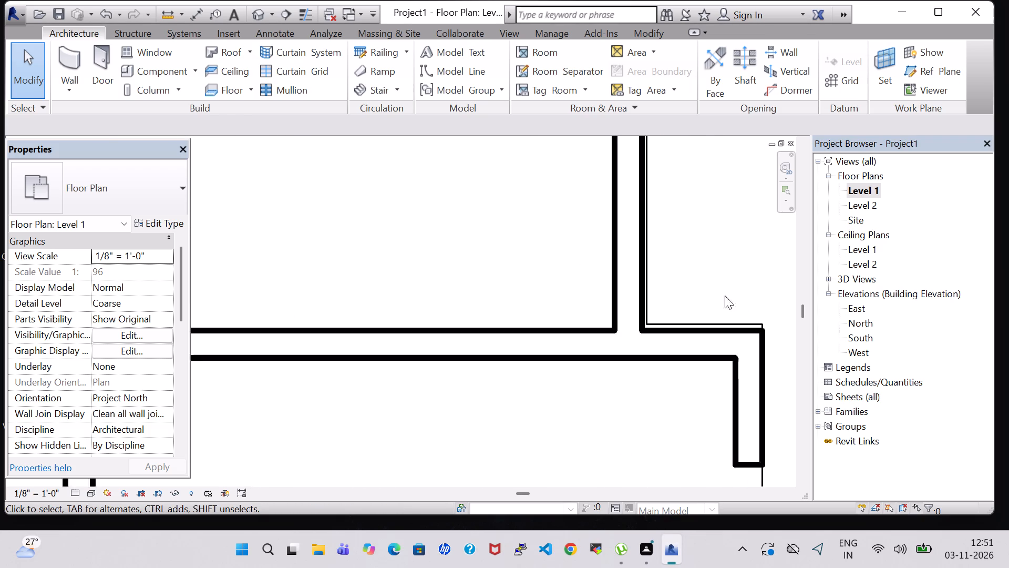
scroll(725, 296, up, 2)
click(774, 330)
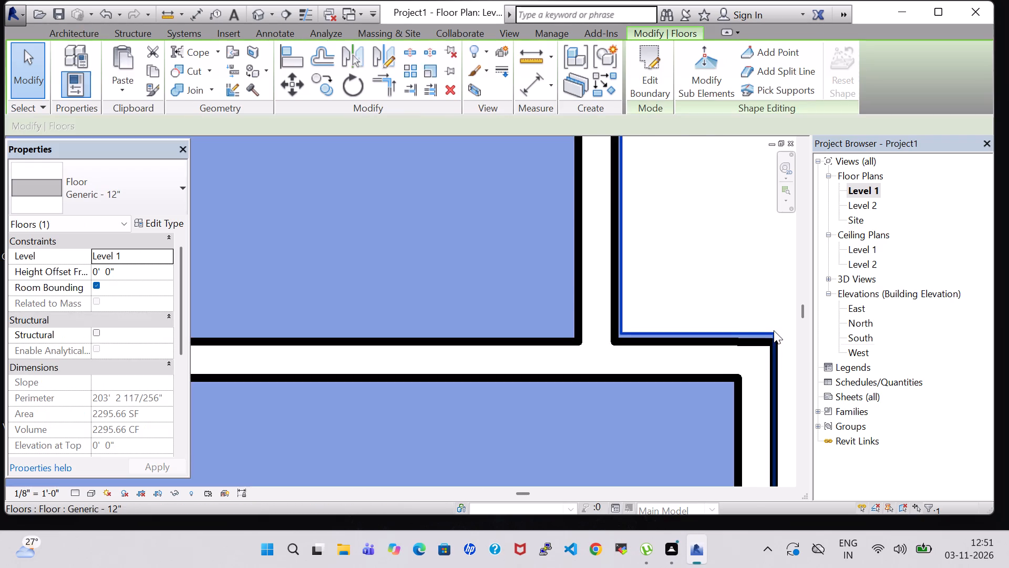
key(Down)
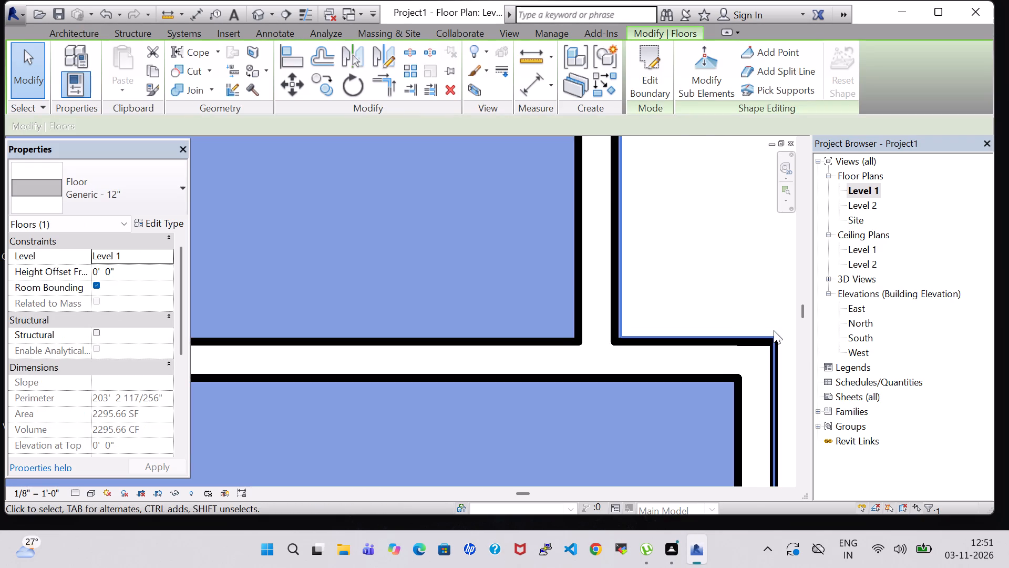
key(Left)
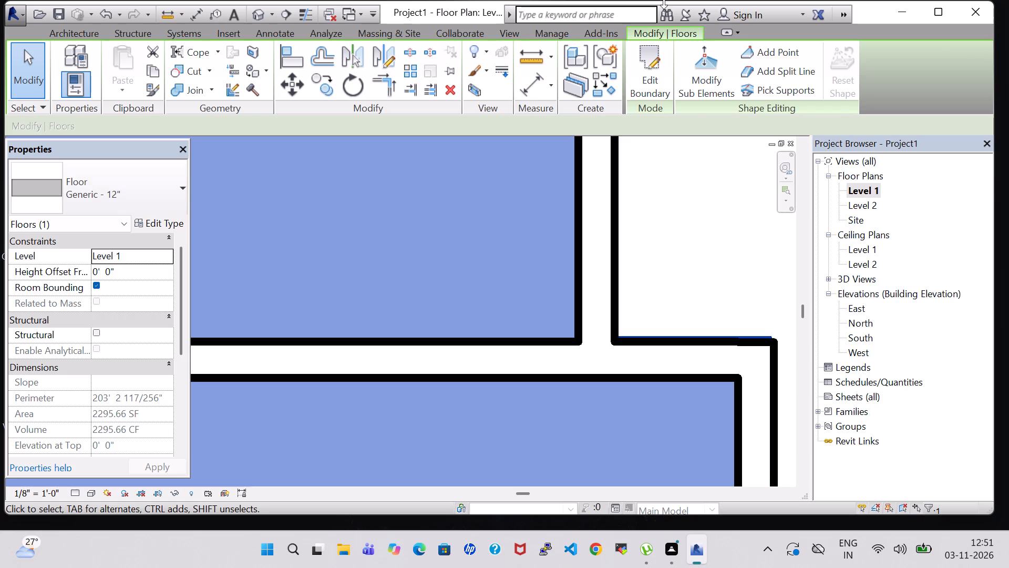
click(689, 201)
scroll(680, 234, down, 13)
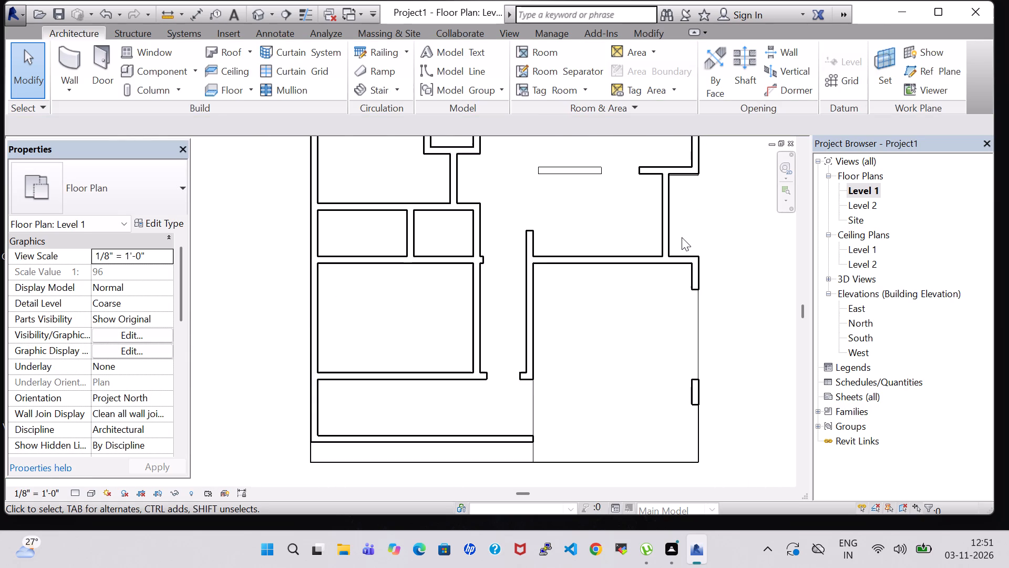
Check the nudged slab's edges against the walls in the 3D view and the Level 1 plan.
click(264, 16)
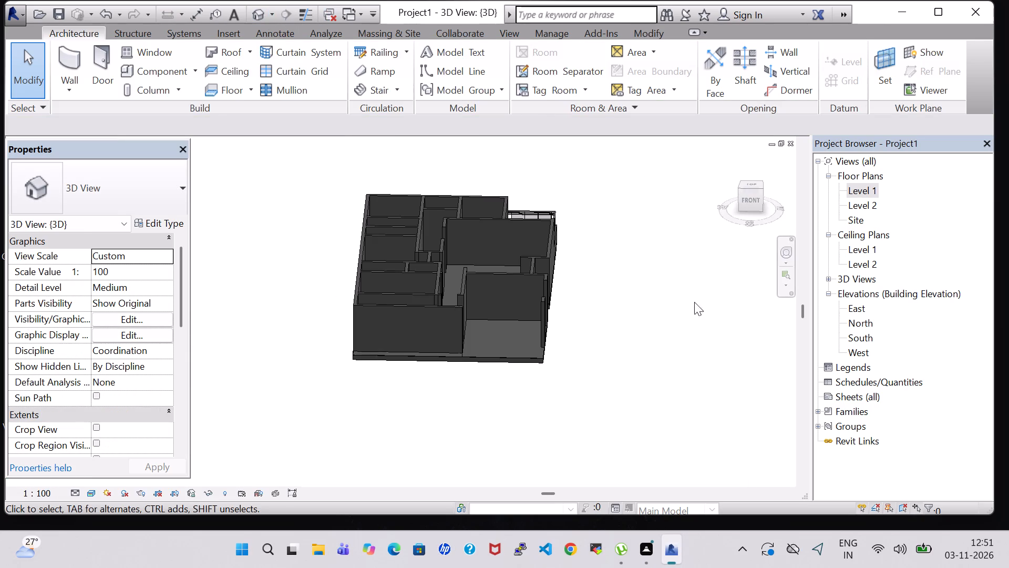
shift+middle_drag(637, 286, 524, 390)
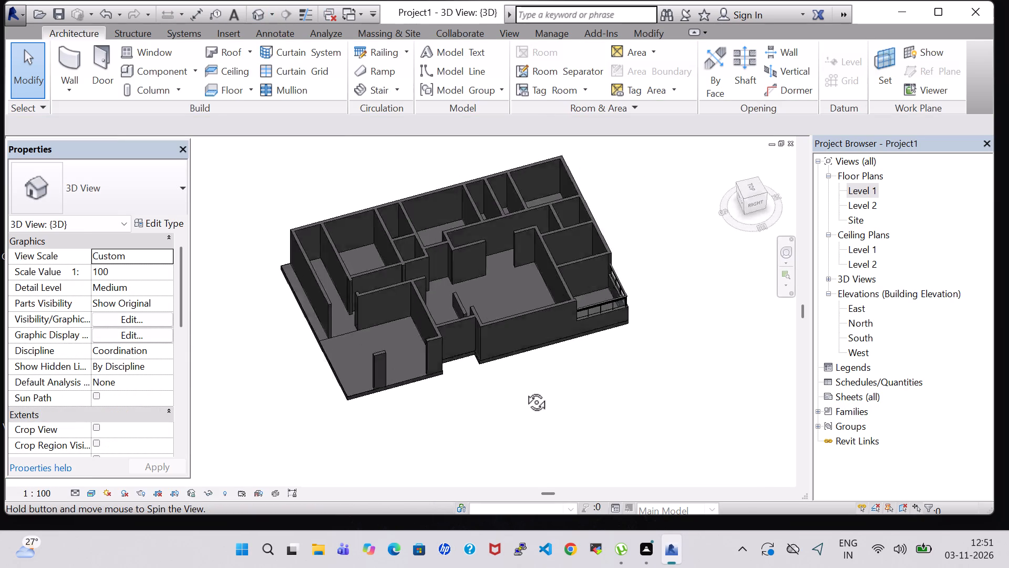
shift+middle_drag(524, 390, 666, 351)
middle_drag(662, 349, 630, 268)
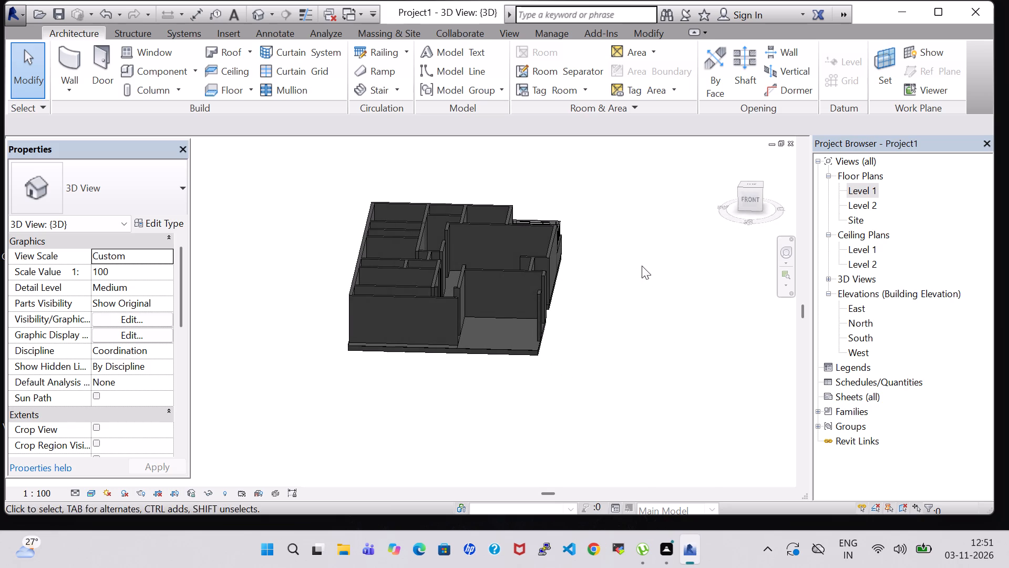
double_click(870, 189)
scroll(619, 257, down, 2)
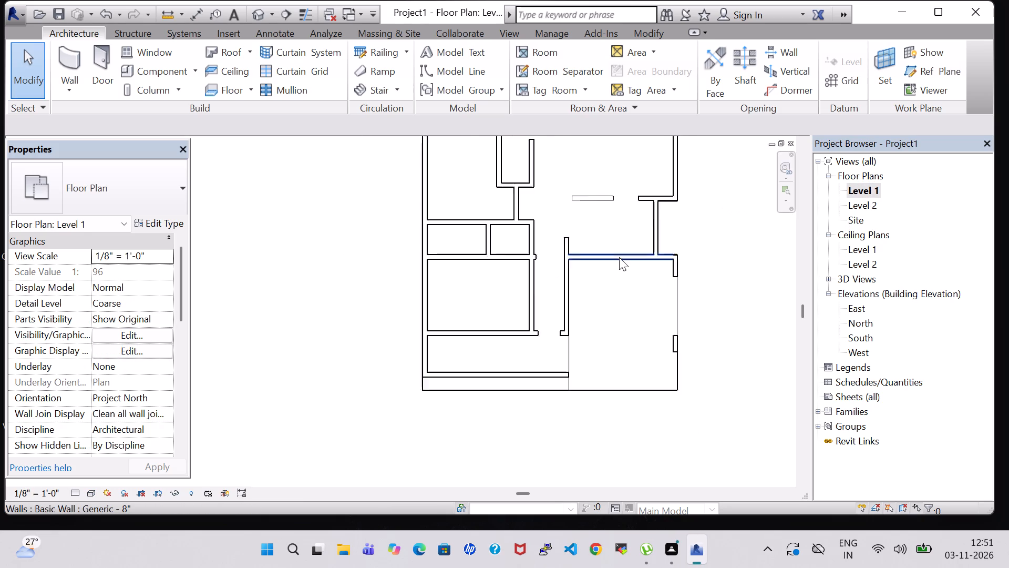
scroll(619, 257, down, 3)
middle_drag(691, 220, 639, 307)
scroll(639, 307, up, 4)
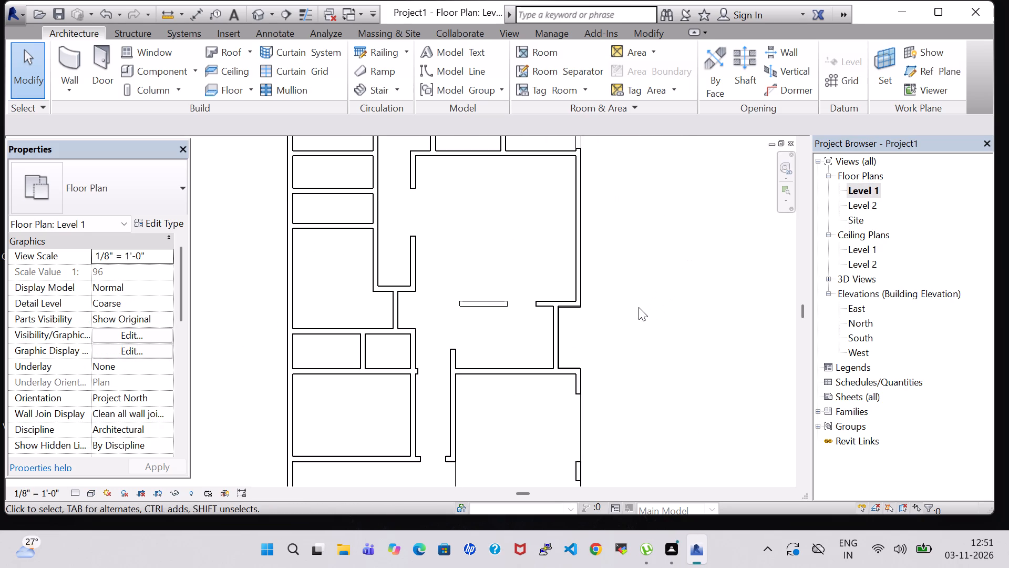
scroll(639, 307, up, 1)
scroll(637, 308, down, 6)
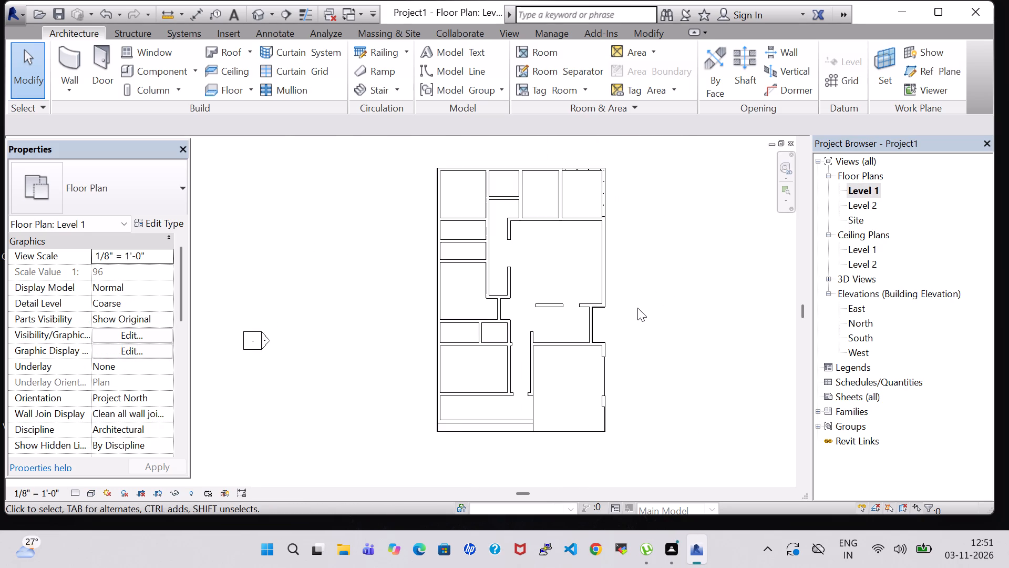
middle_drag(644, 297, 622, 297)
scroll(622, 297, up, 2)
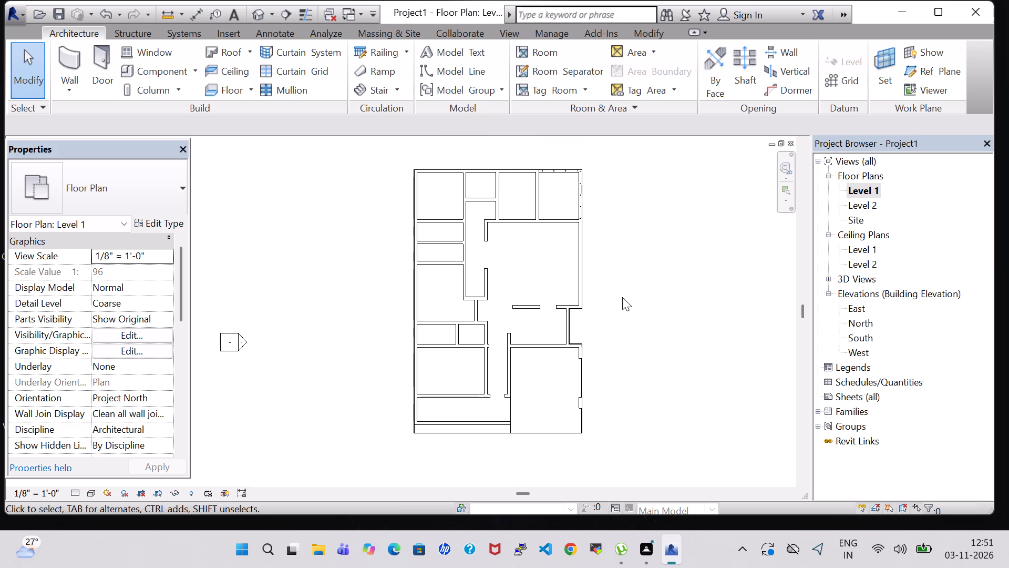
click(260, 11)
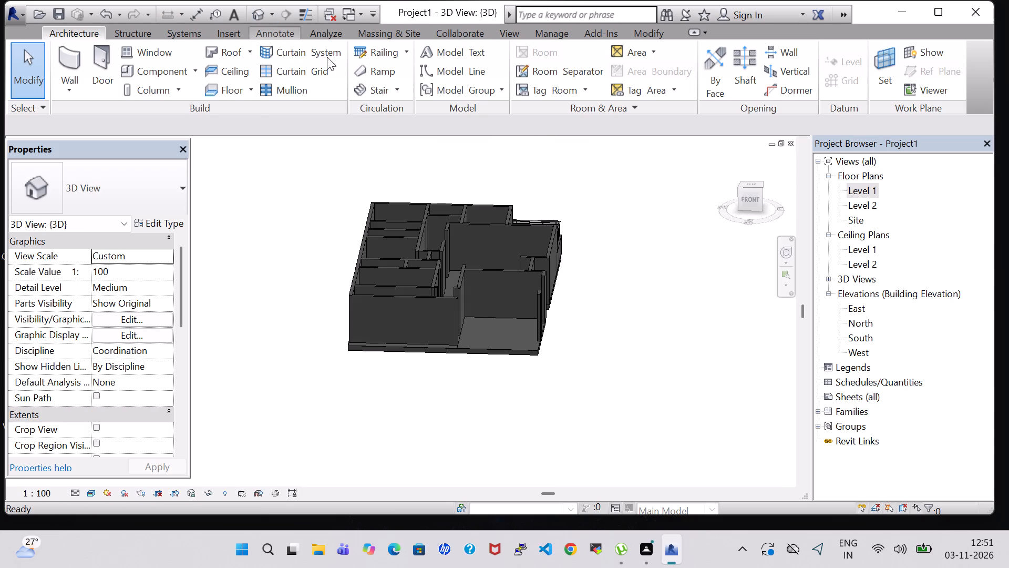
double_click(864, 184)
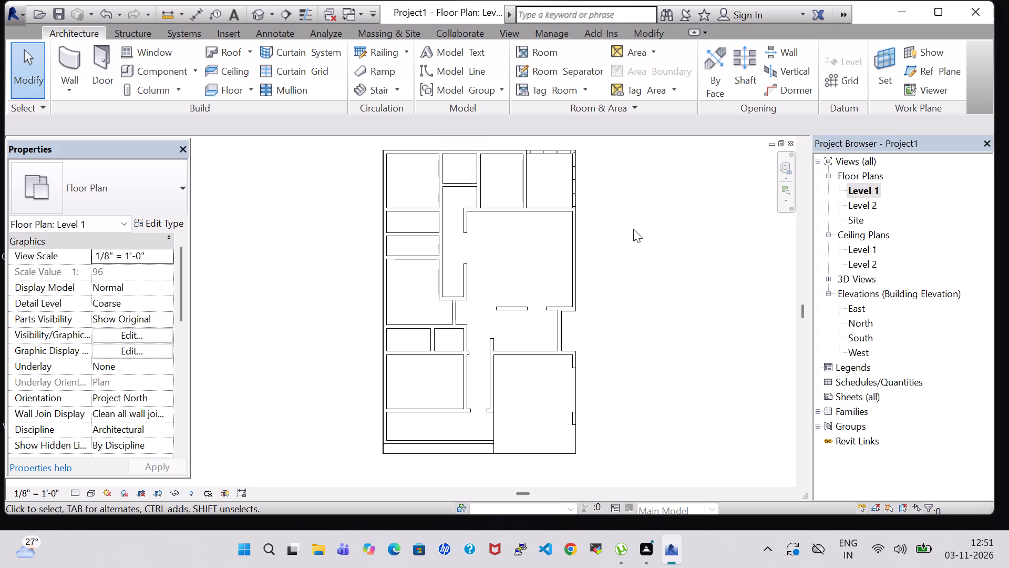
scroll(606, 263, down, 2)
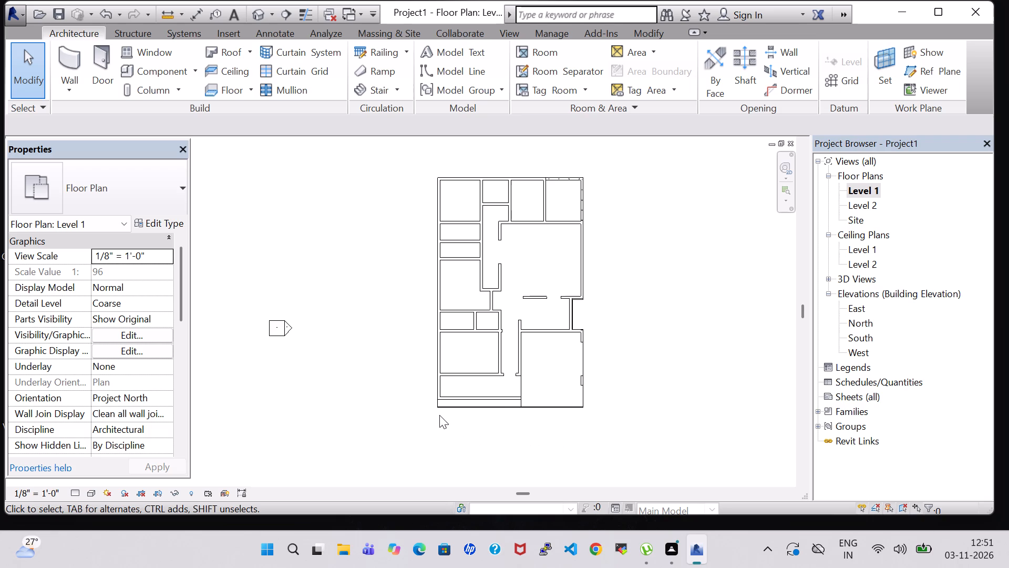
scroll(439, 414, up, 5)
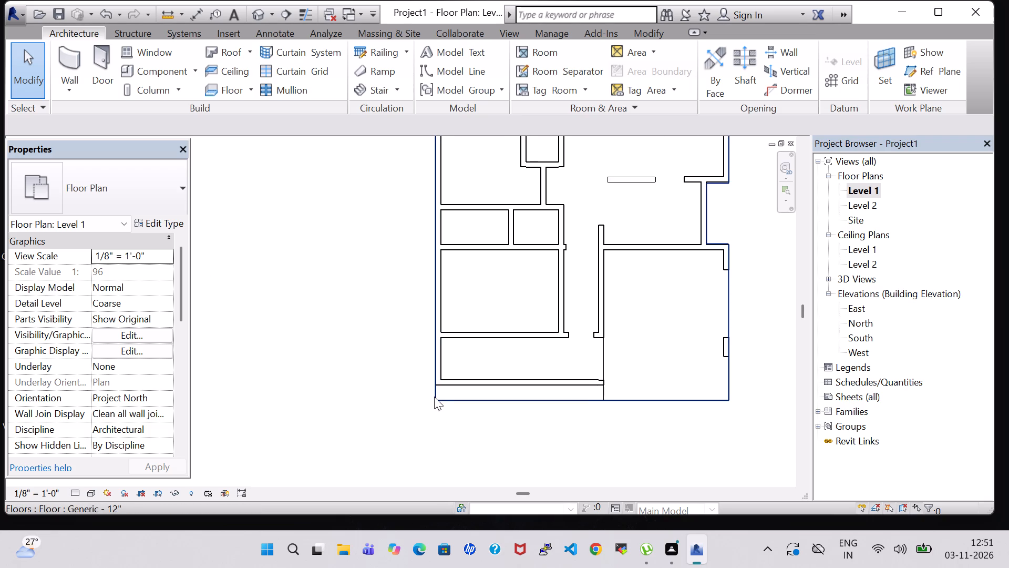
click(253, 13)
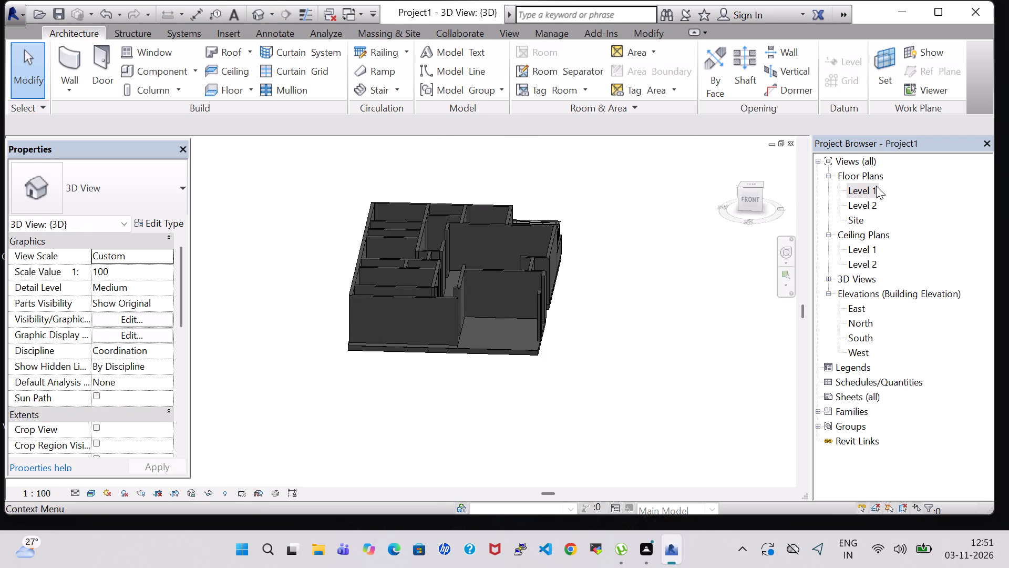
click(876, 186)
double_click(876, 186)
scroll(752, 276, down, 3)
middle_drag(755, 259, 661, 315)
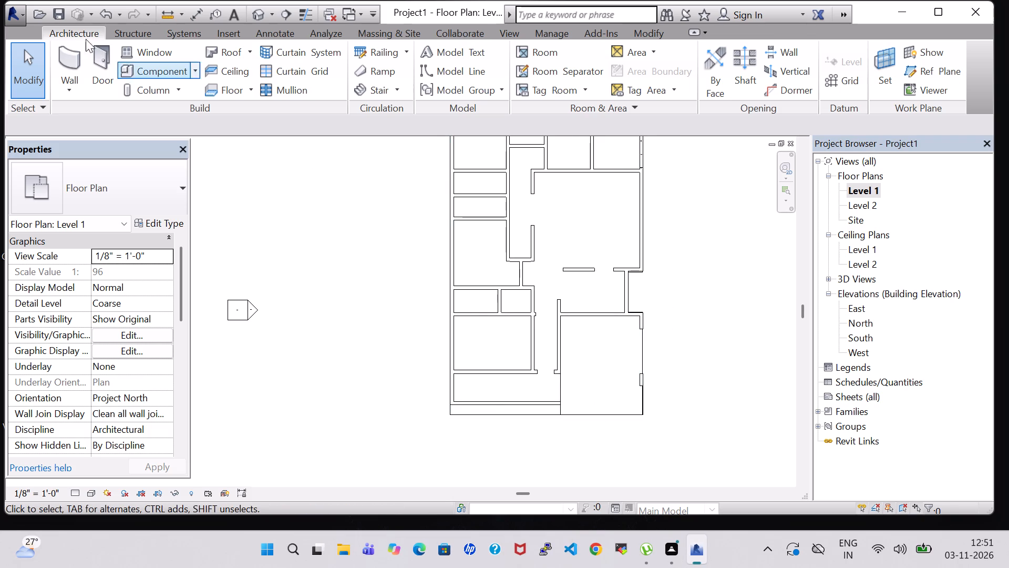
In the 3D view, change the floor's type to Wood Truss Joist 12" - Carpet Finish and finish the boundary edit.
click(262, 13)
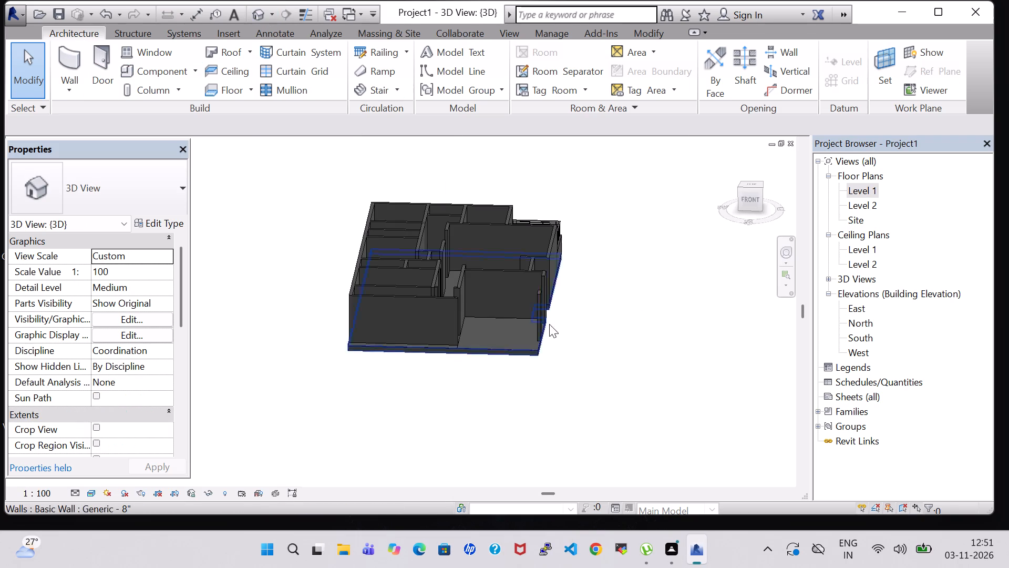
double_click(500, 356)
click(32, 175)
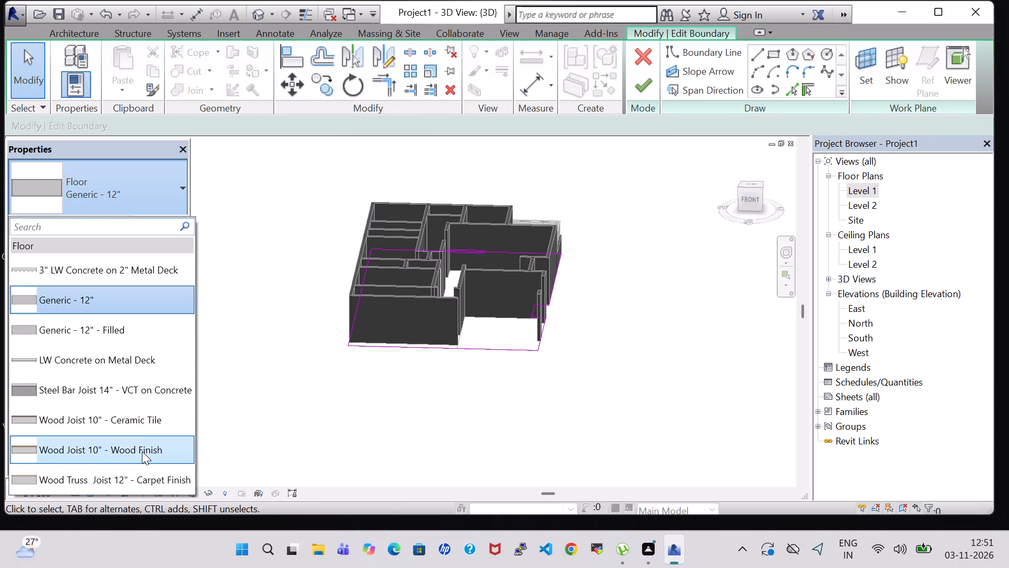
click(156, 482)
click(611, 331)
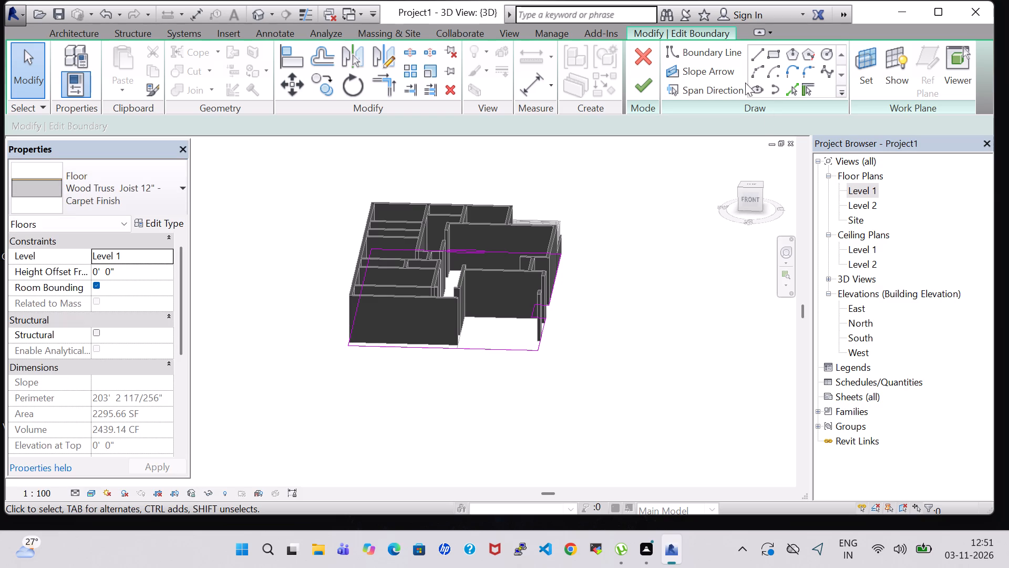
click(652, 78)
click(654, 238)
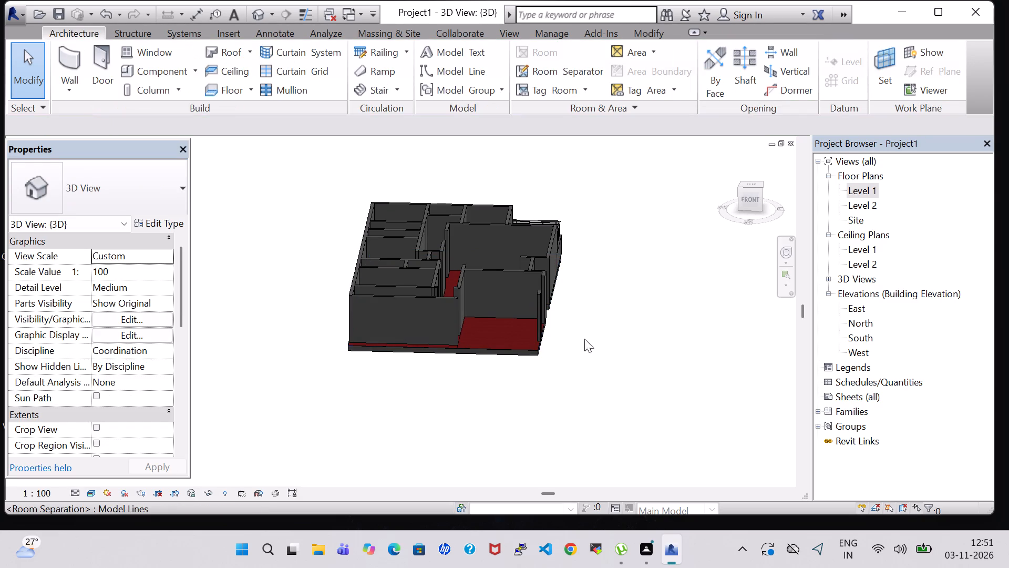
Examine the carpet-finish floor across all rooms from above in the 3D view.
shift+middle_drag(593, 199, 595, 373)
scroll(628, 246, down, 2)
shift+middle_drag(644, 192, 645, 319)
shift+scroll(645, 319, down, 1)
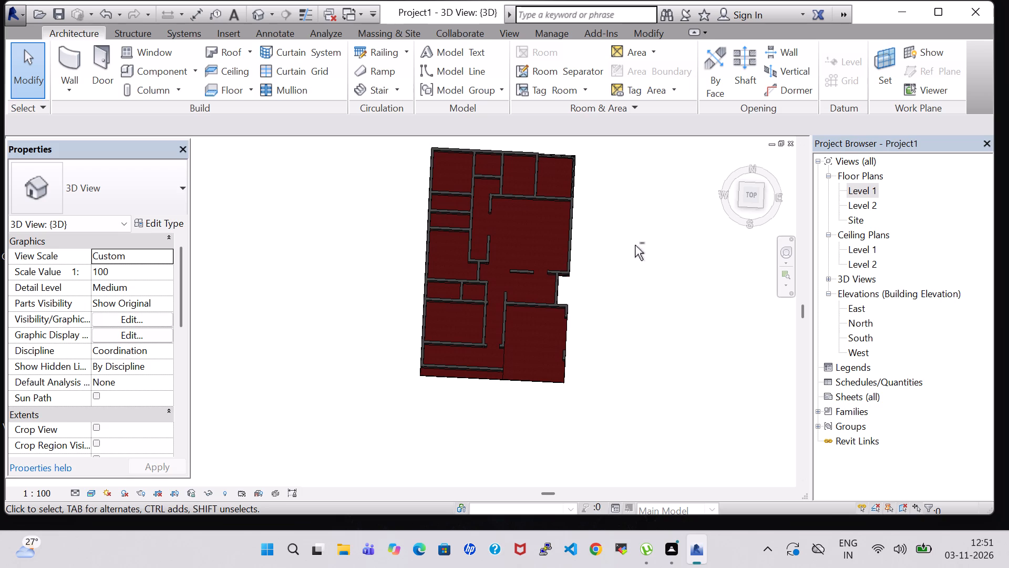
shift+middle_drag(635, 245, 639, 252)
middle_drag(633, 244, 623, 273)
scroll(623, 273, up, 2)
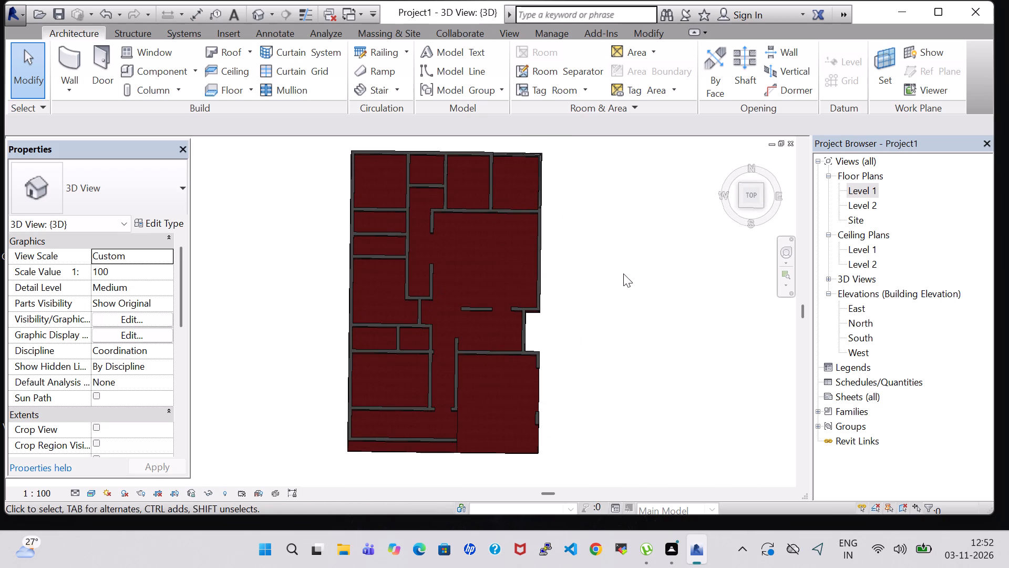
middle_drag(623, 273, 623, 283)
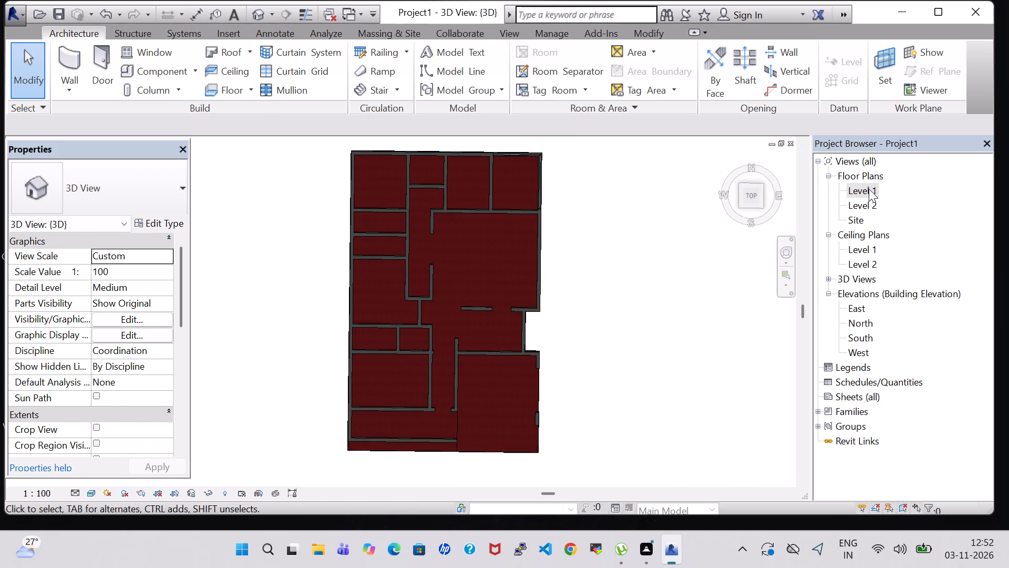
With the Level 1 plan open, load the RPC Beetle component family from the US Imperial Entourage library.
double_click(869, 189)
scroll(606, 273, down, 4)
middle_drag(670, 237, 615, 278)
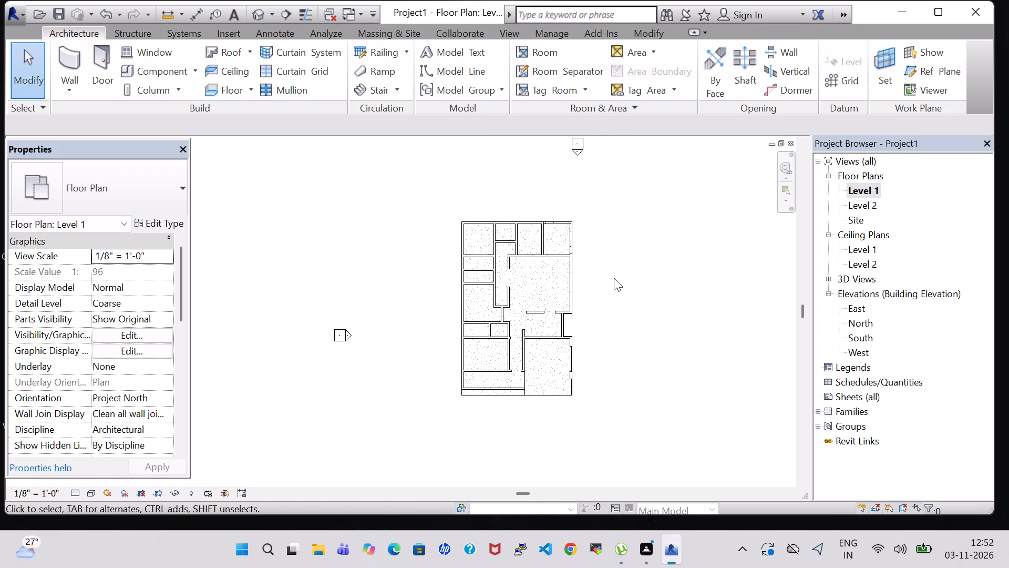
scroll(613, 272, up, 2)
click(152, 72)
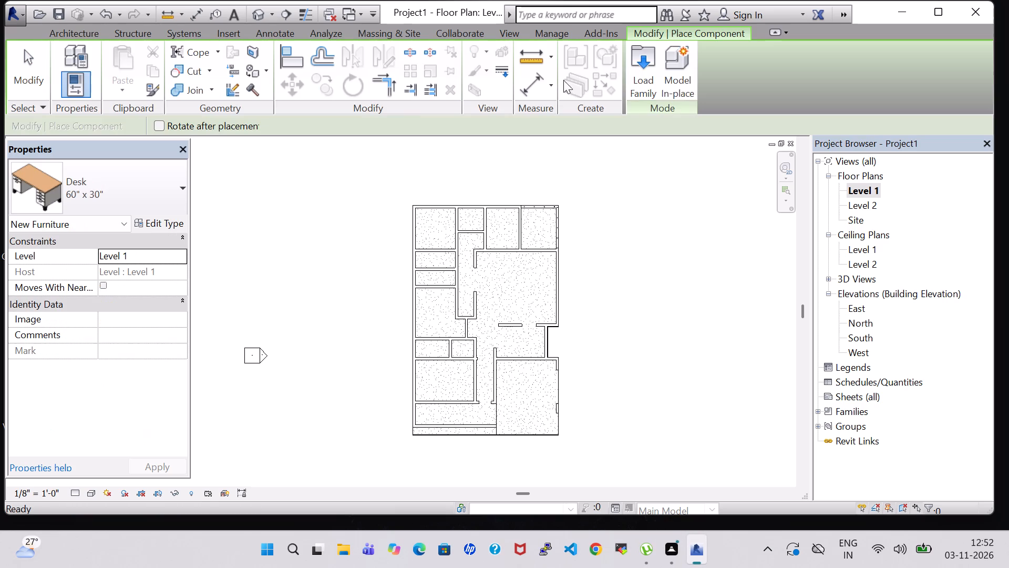
click(646, 84)
scroll(602, 245, down, 1)
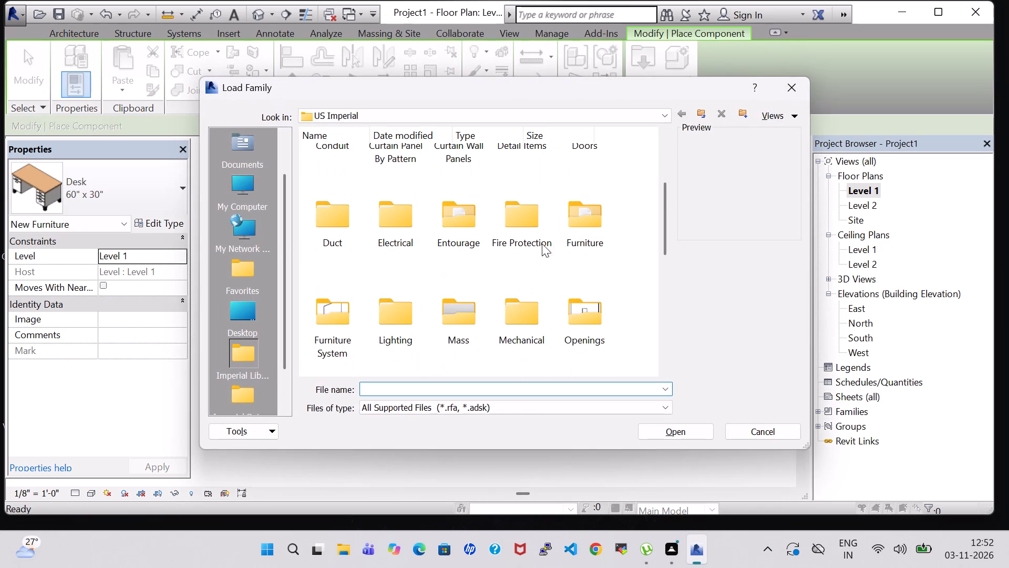
double_click(443, 217)
click(340, 177)
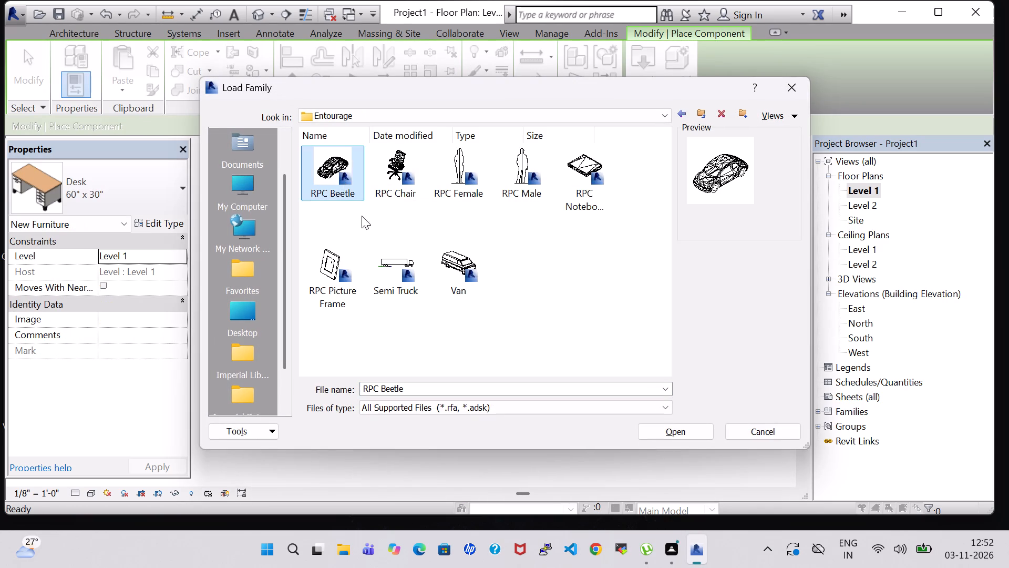
click(688, 438)
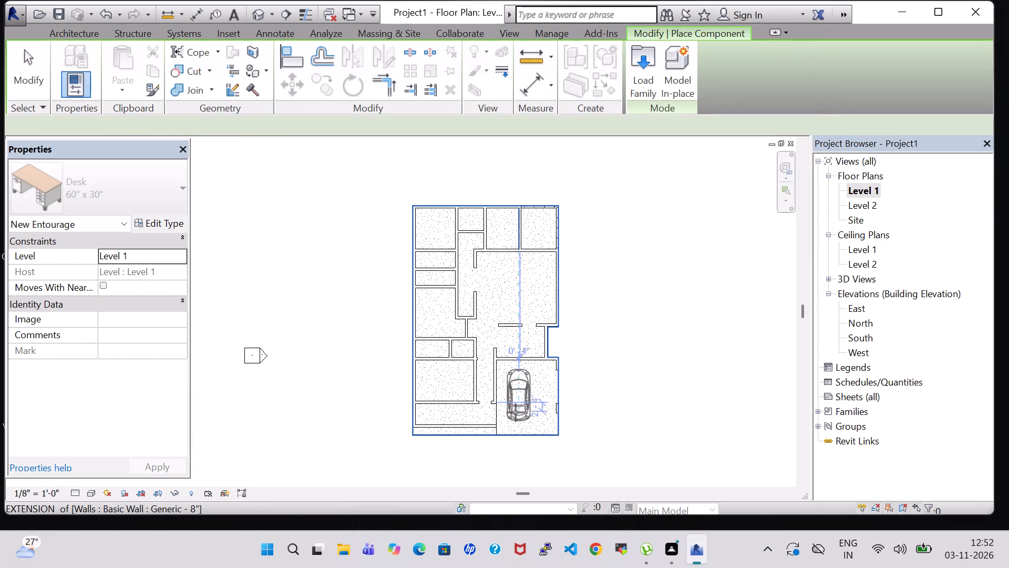
Place two RPC Beetle cars side by side, facing the same way, in the parking bay on the Level 1 plan.
click(512, 413)
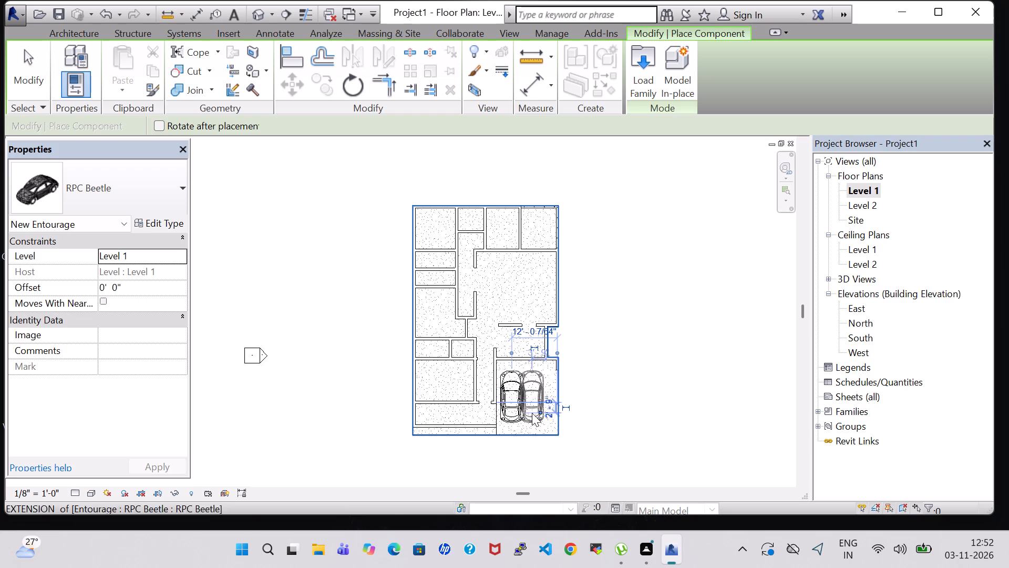
click(540, 413)
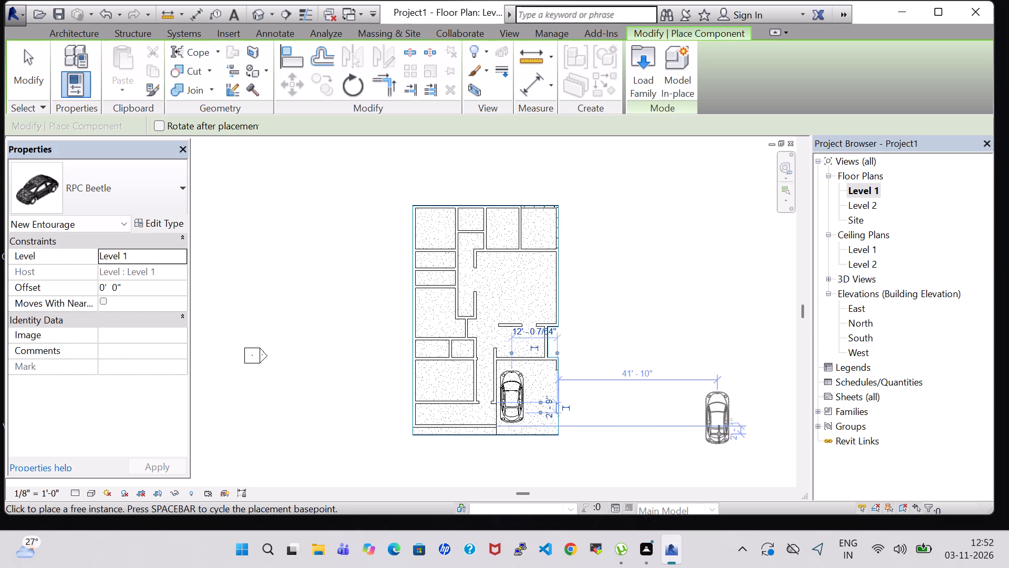
key(Escape)
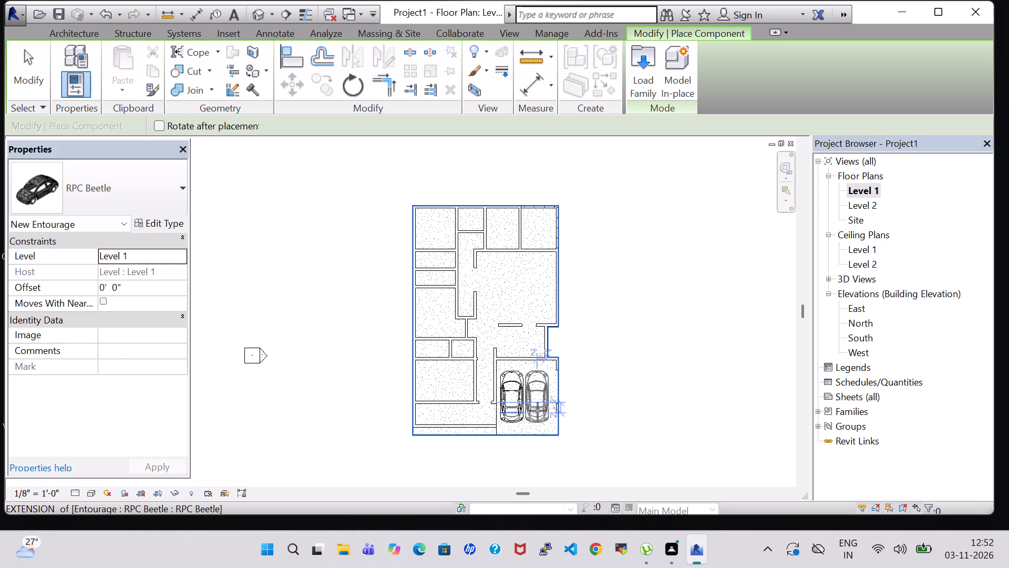
click(538, 411)
key(Escape)
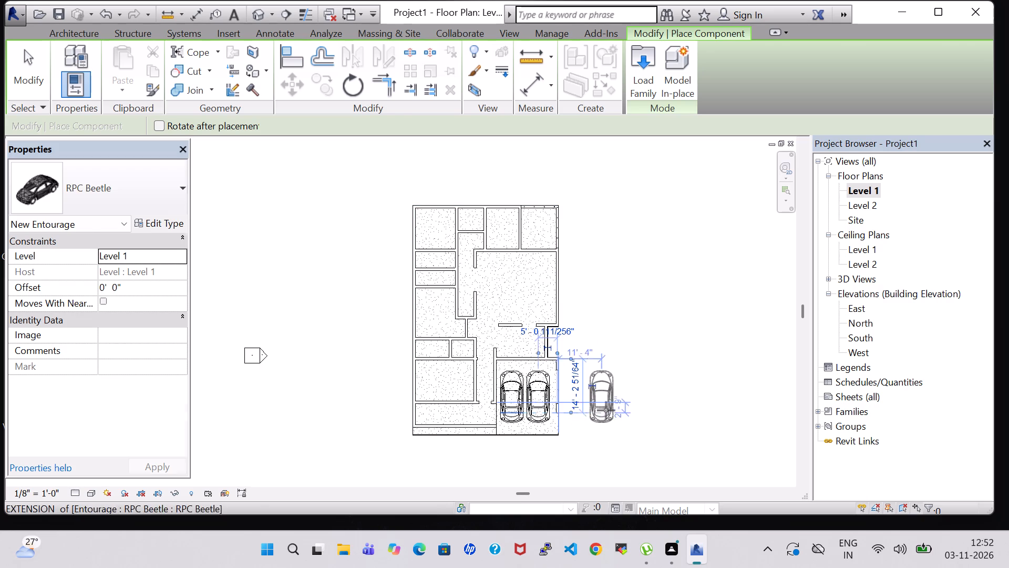
key(Escape)
Nudge the eastern car about 1 ft east and about 2 ft north toward the parking bay's inner wall.
scroll(574, 352, up, 4)
middle_drag(574, 352, 629, 294)
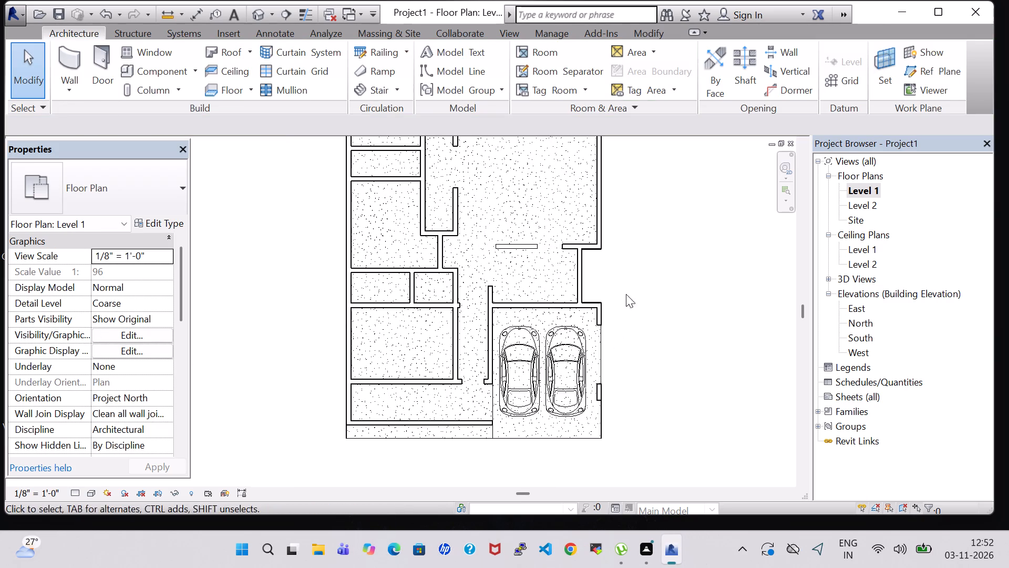
click(574, 351)
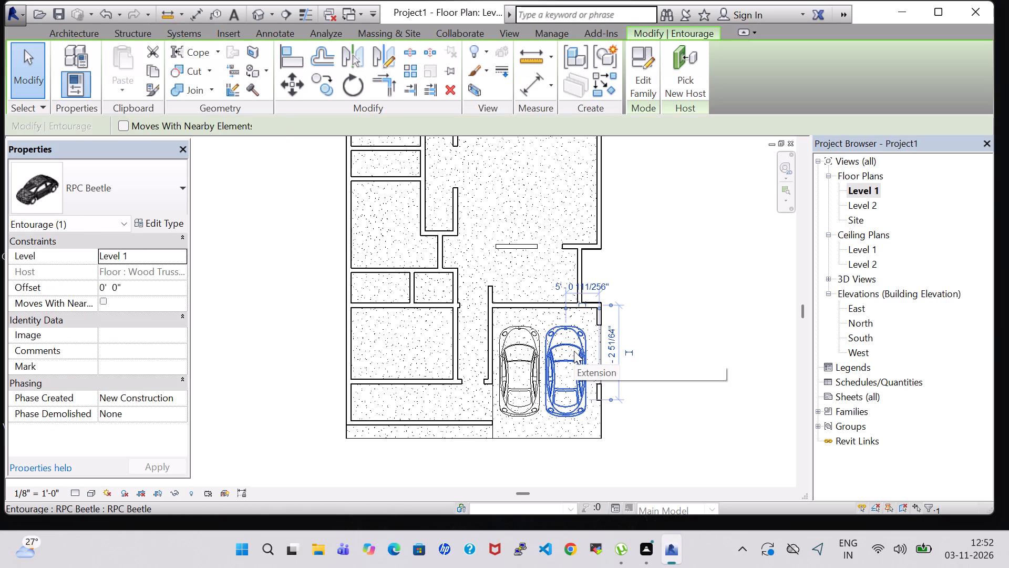
key(Right)
key(Right)
key(Up)
key(Up)
key(Up)
key(Up)
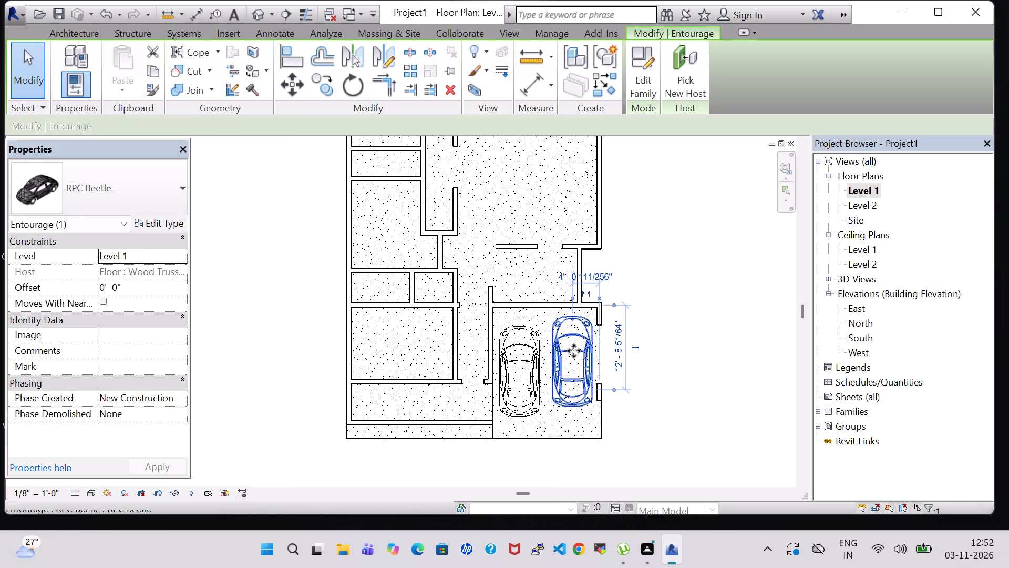
Nudge the western car north toward the parking bay's inner wall to line it up with the eastern car.
click(531, 368)
key(Up)
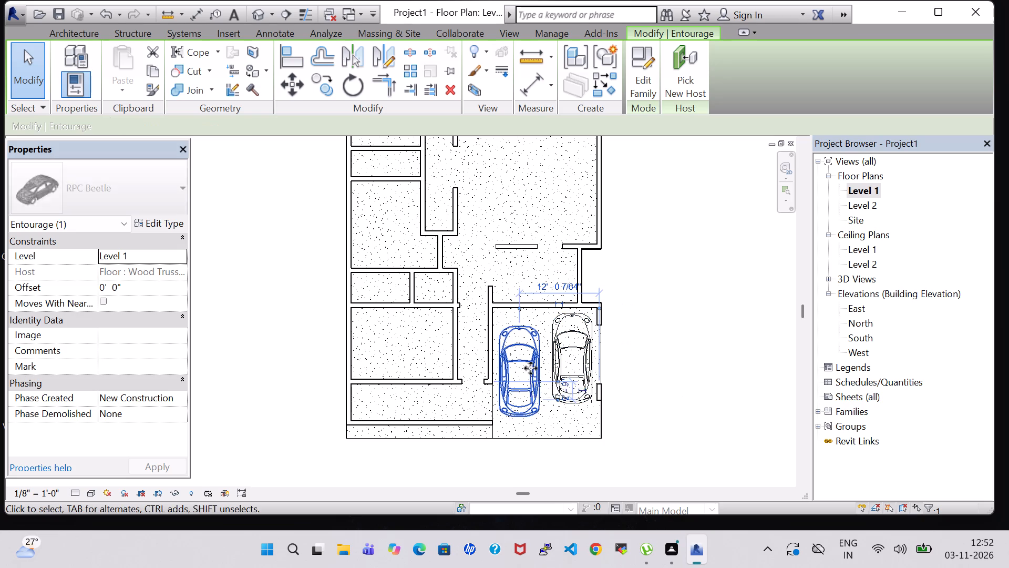
key(Up)
key(Up)
key(Up)
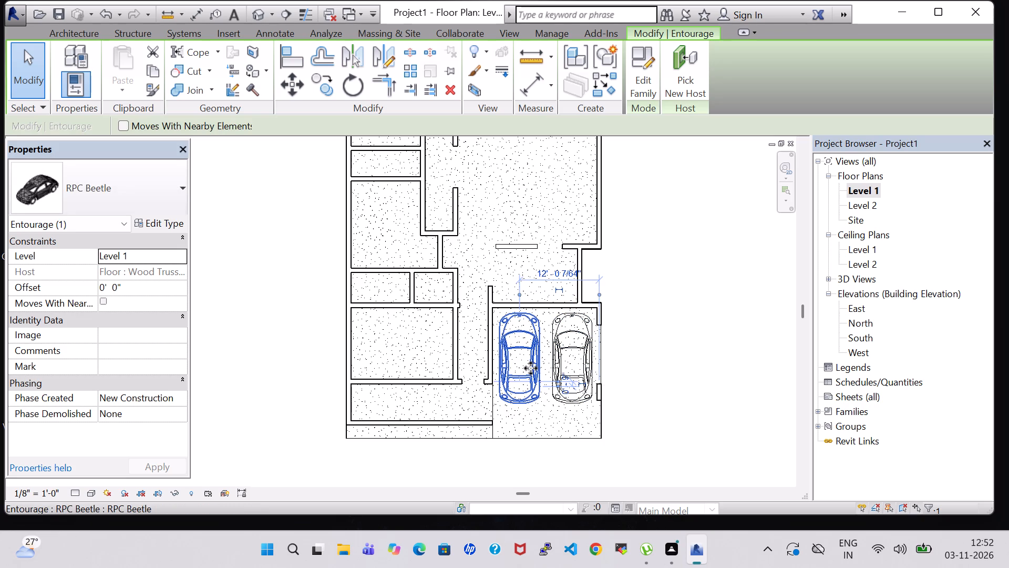
key(Down)
click(627, 298)
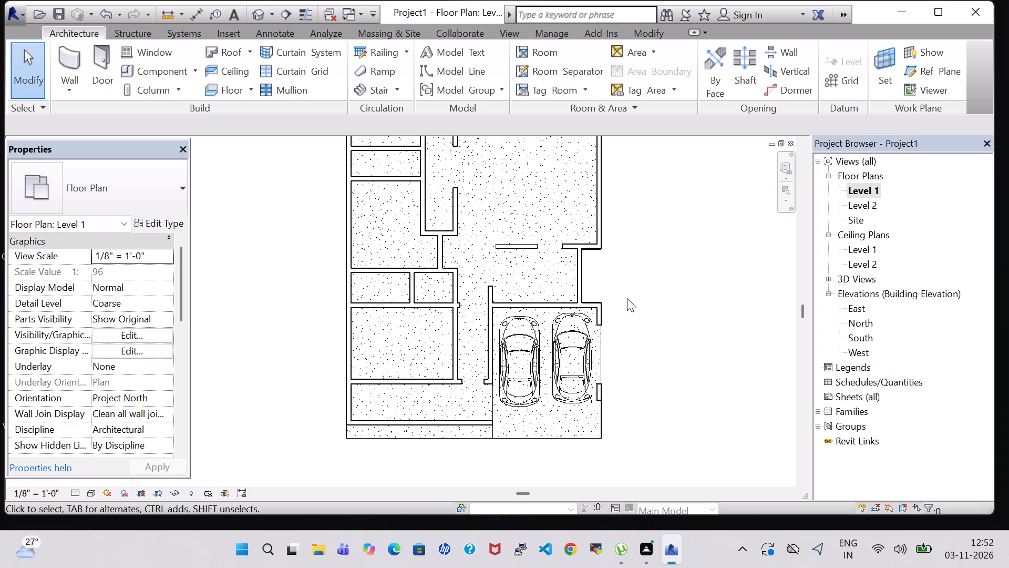
scroll(634, 296, down, 3)
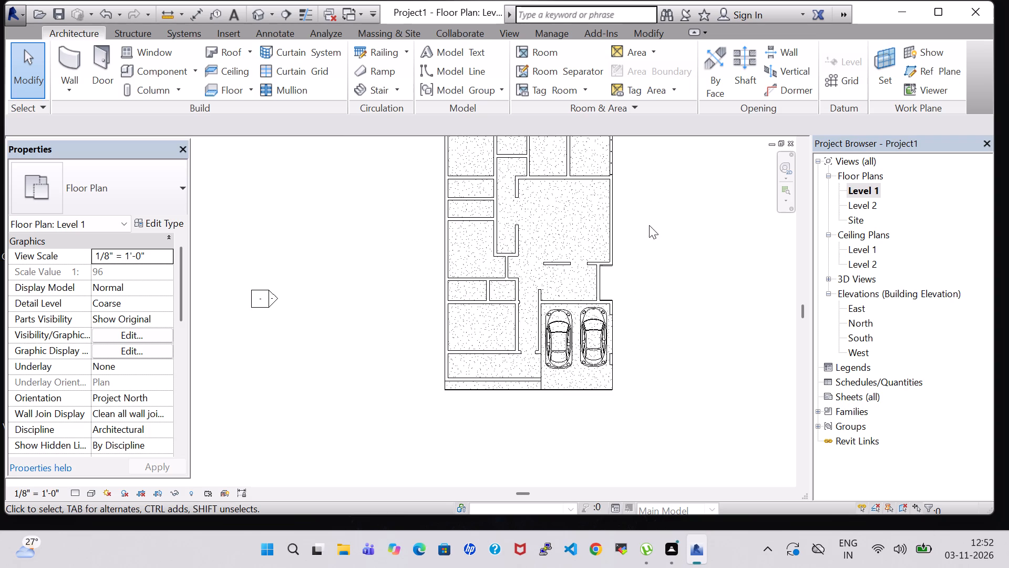
middle_drag(649, 225, 591, 302)
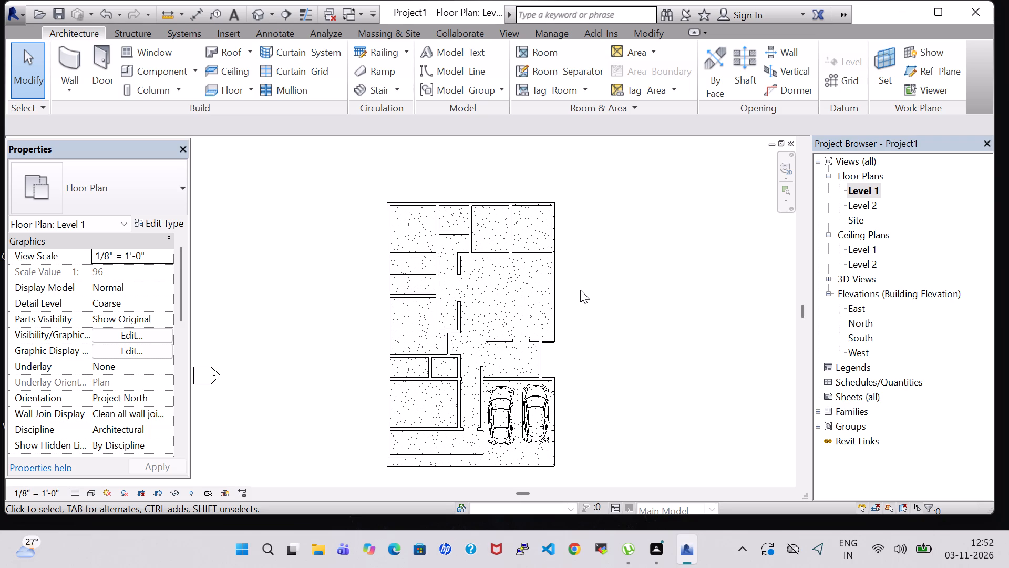
middle_drag(592, 298, 599, 265)
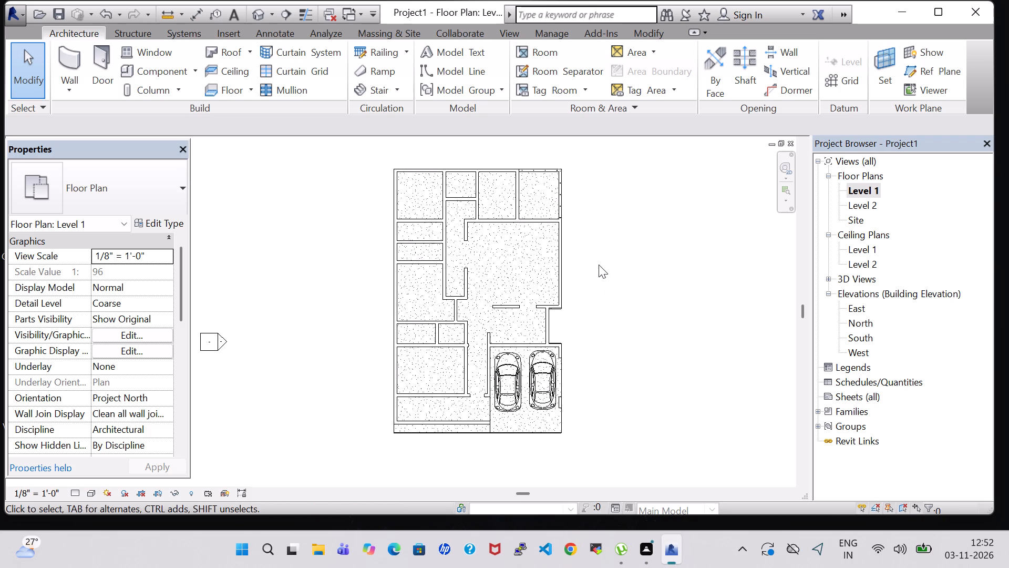
scroll(599, 265, up, 1)
middle_drag(599, 265, 608, 265)
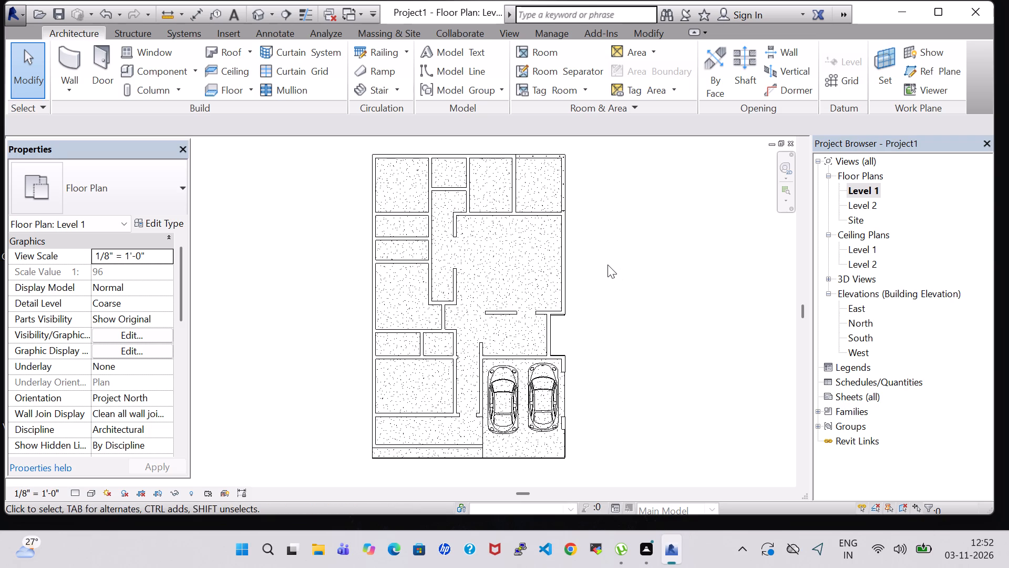
click(499, 398)
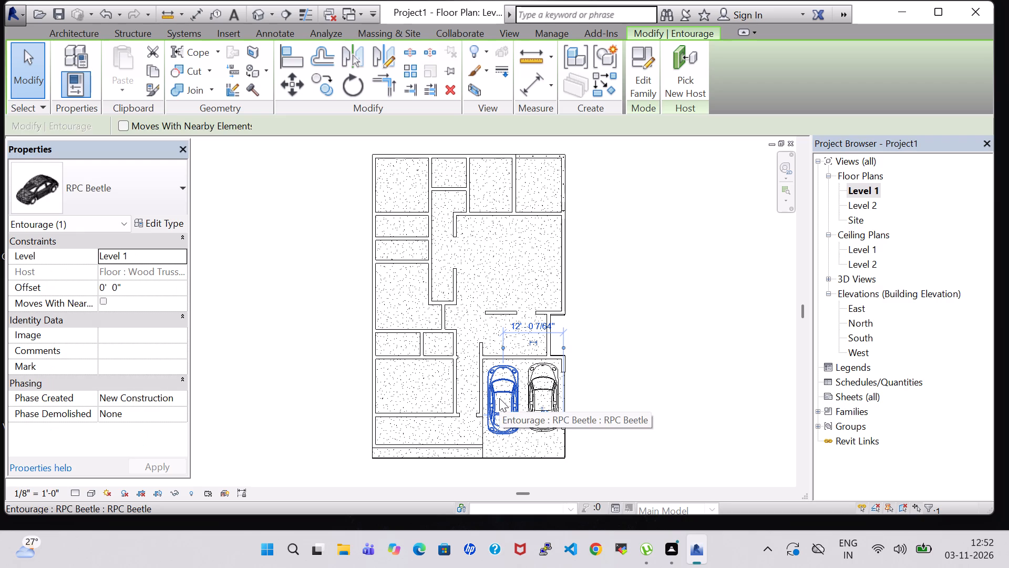
key(Up)
click(620, 329)
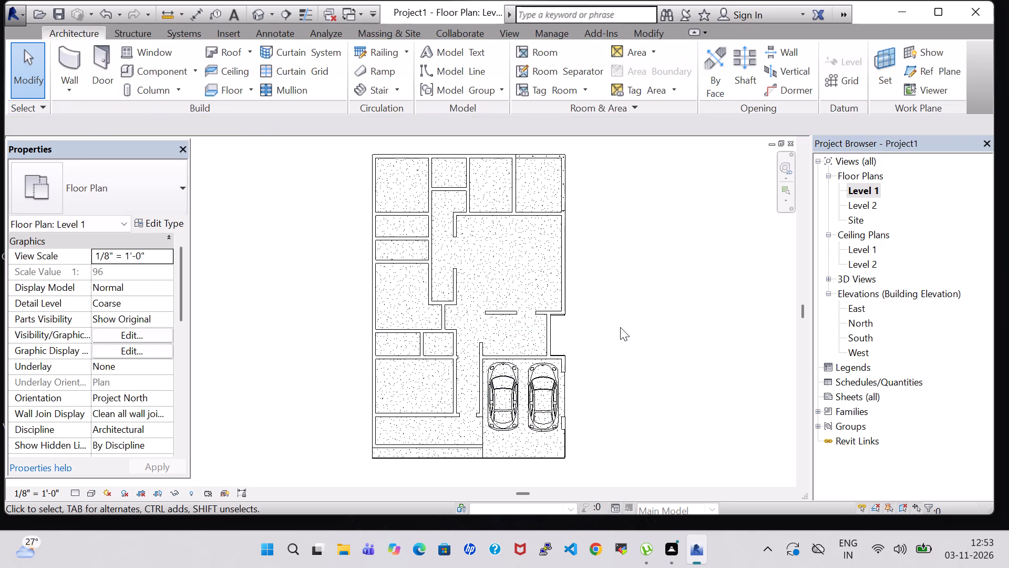
Nudge both parked cars back south toward the open edge of the bay, the eastern one by about 2 ft.
click(500, 405)
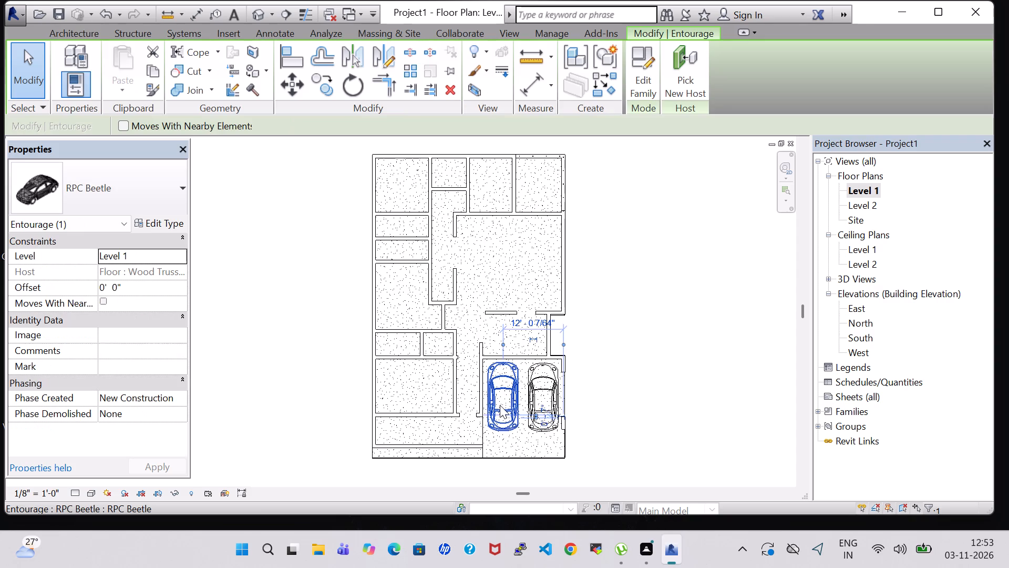
key(Down)
key(Down)
key(Down)
key(Down)
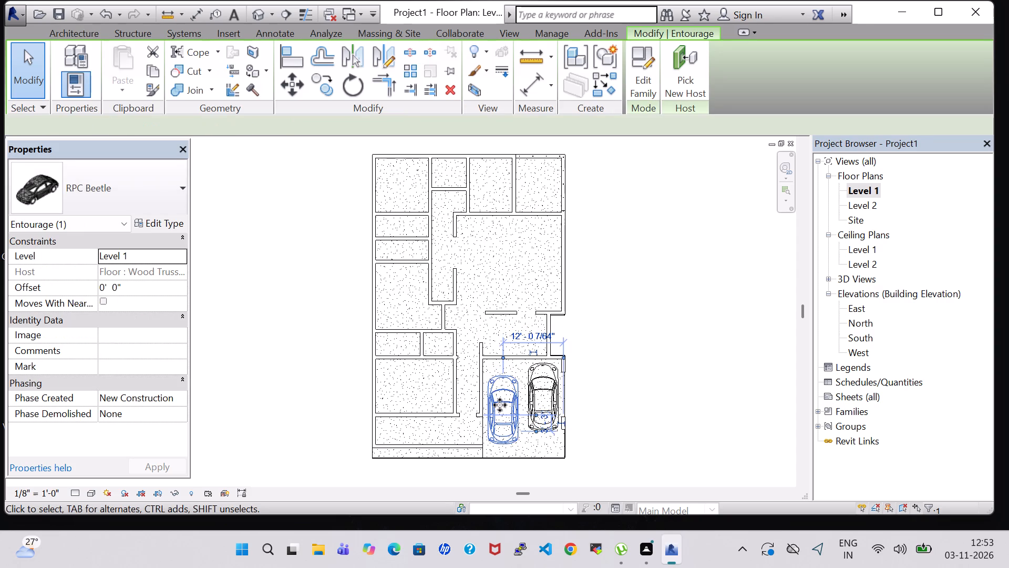
click(557, 403)
key(Down)
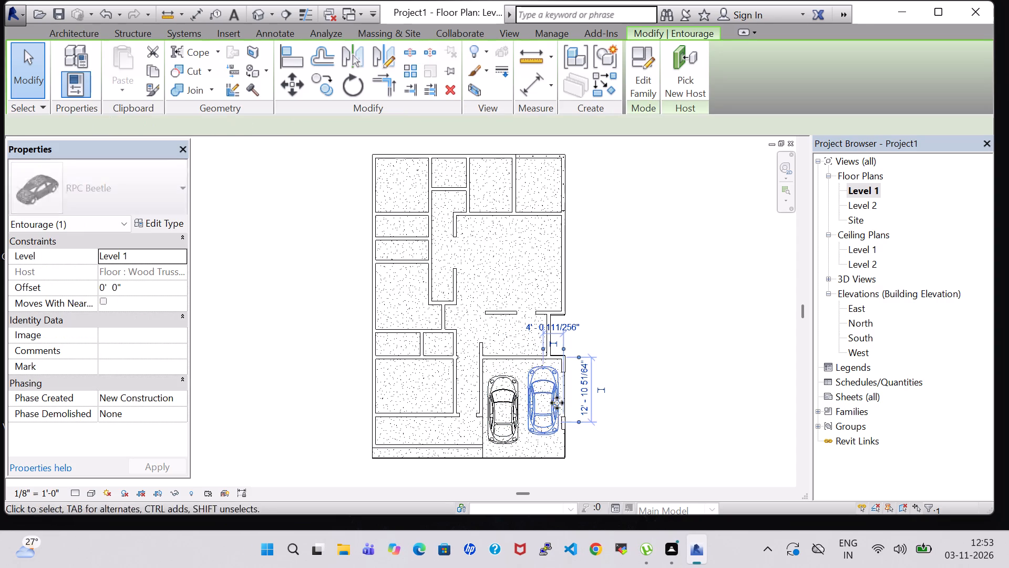
key(Down)
key(Down)
key(Down)
key(Up)
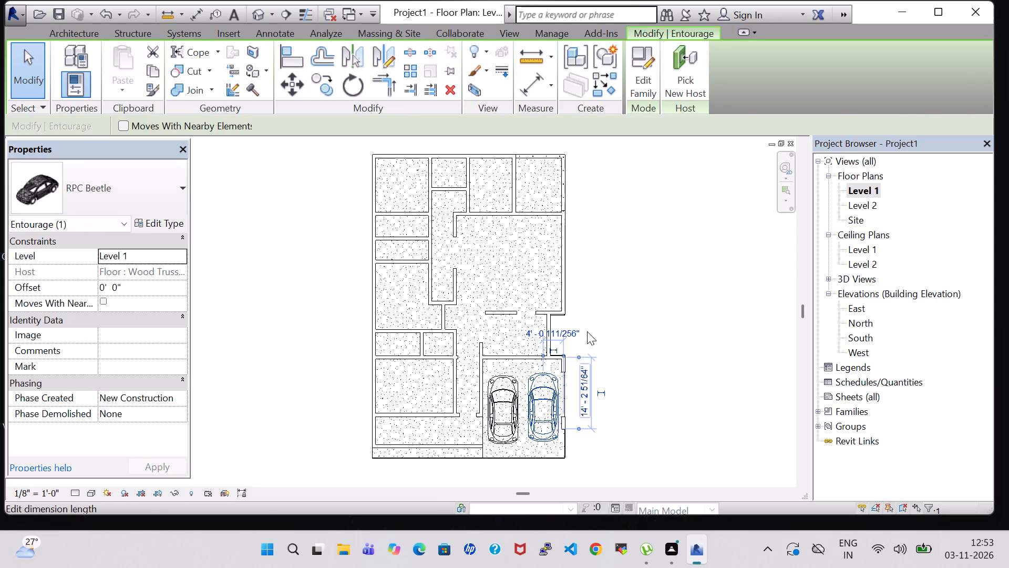
click(612, 247)
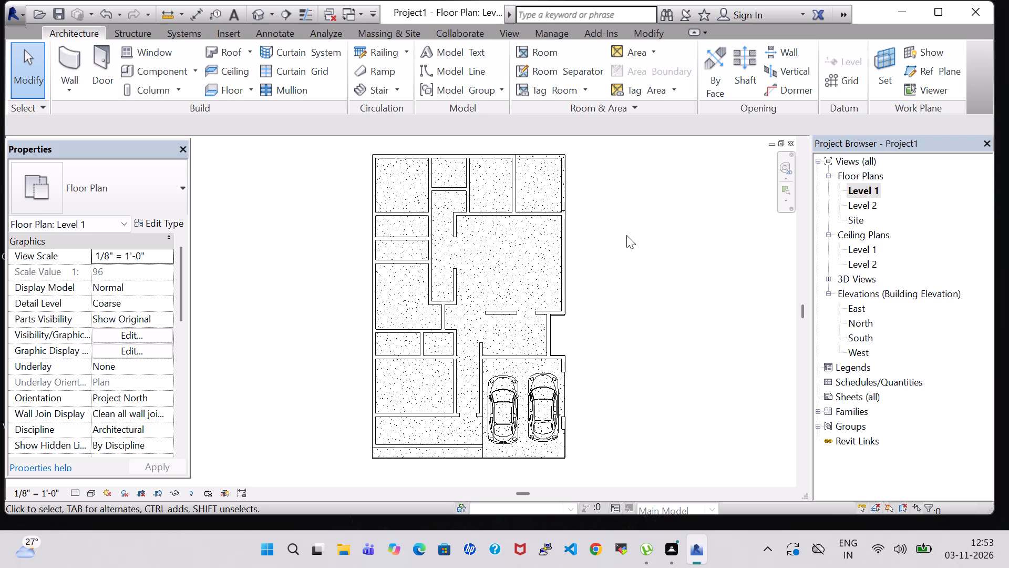
Nudge the short freestanding wall north of the parking bay two increments east.
scroll(626, 235, up, 1)
middle_drag(626, 235, 637, 234)
scroll(637, 234, down, 1)
middle_click(637, 234)
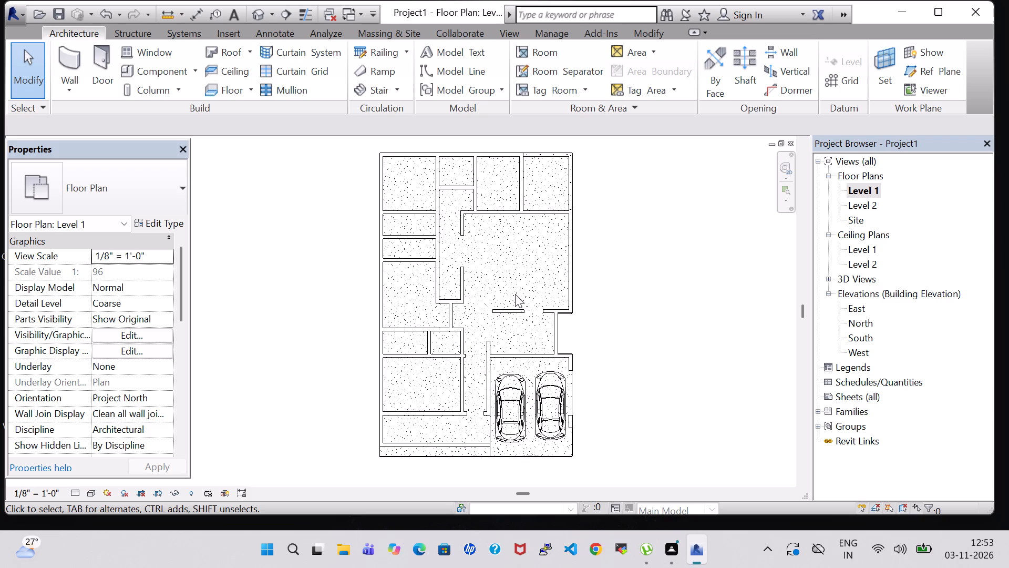
click(511, 310)
key(Right)
key(Right)
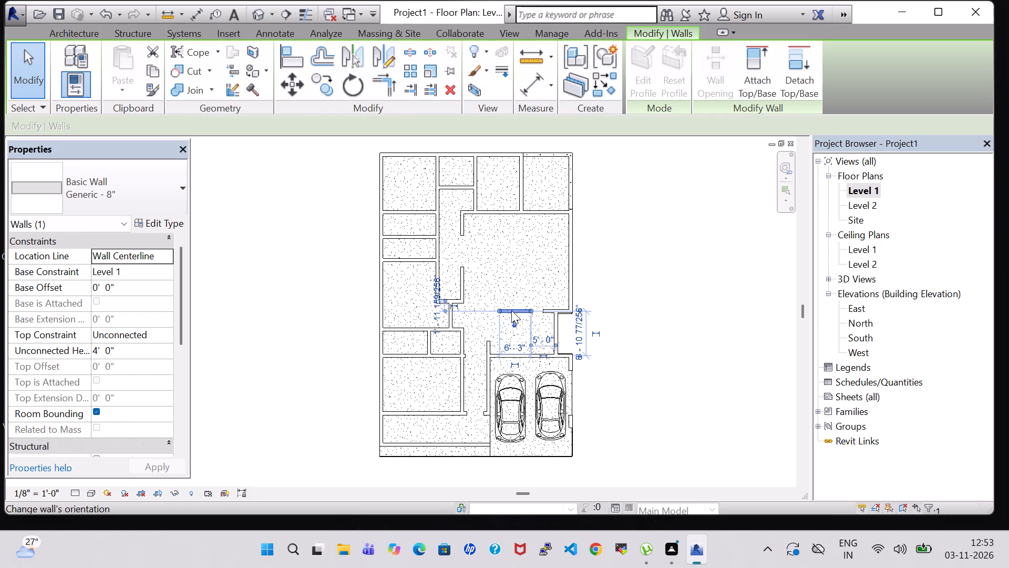
click(635, 273)
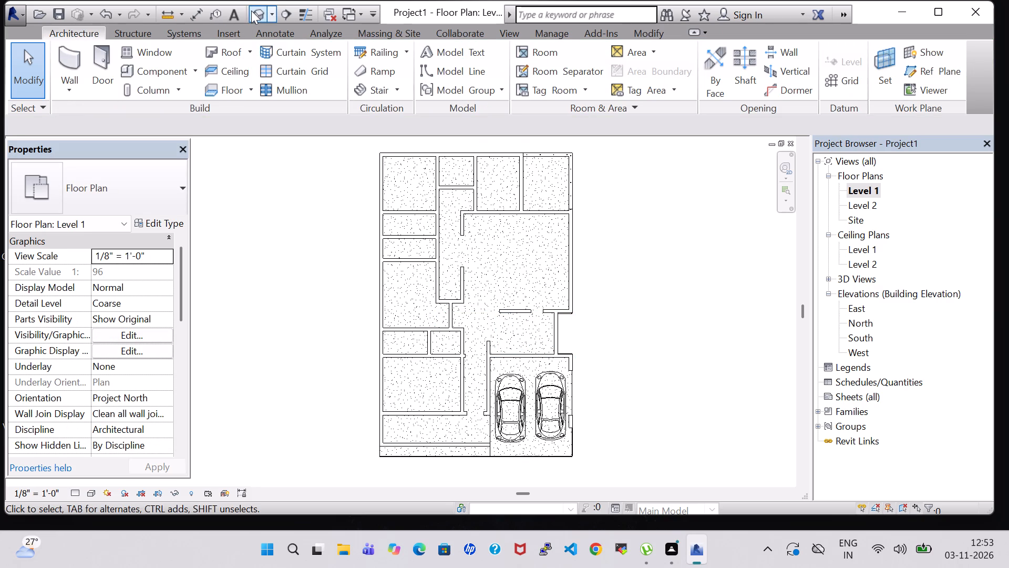
Examine the parked cars and the surrounding walls from several sides in the 3D view.
click(251, 11)
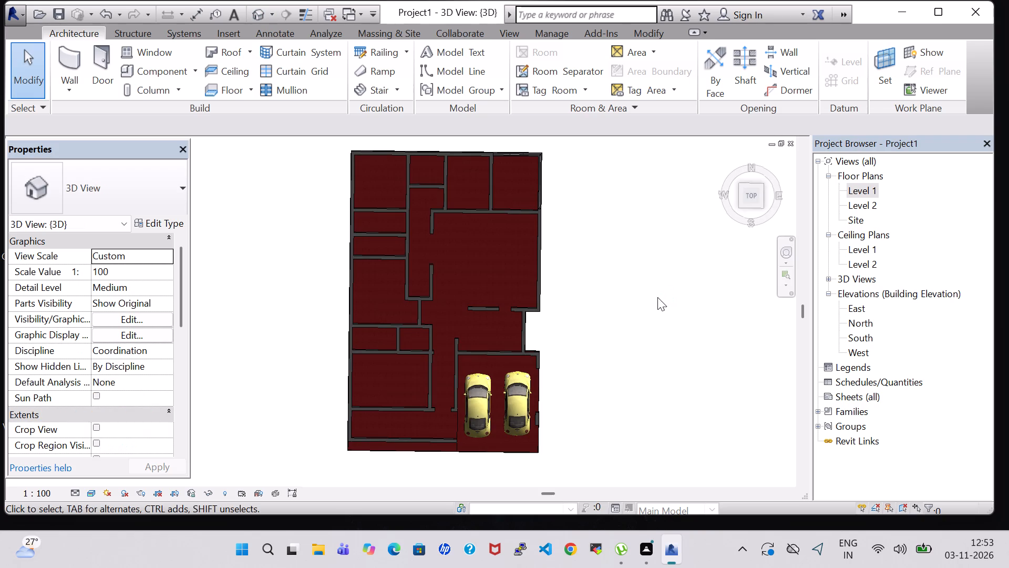
shift+middle_drag(599, 419, 617, 235)
middle_drag(608, 358, 567, 275)
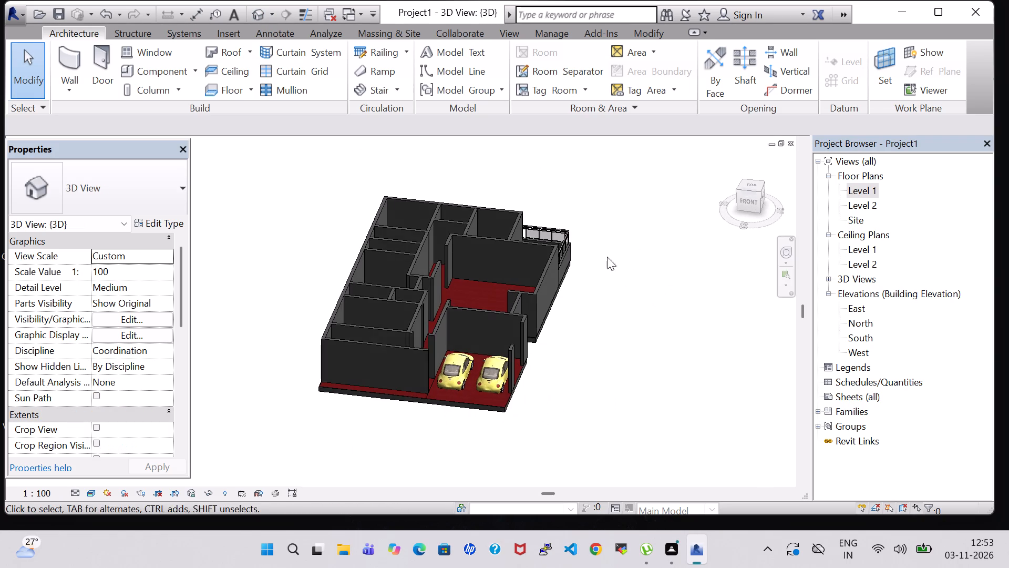
shift+middle_drag(629, 247, 456, 300)
middle_drag(637, 361, 602, 302)
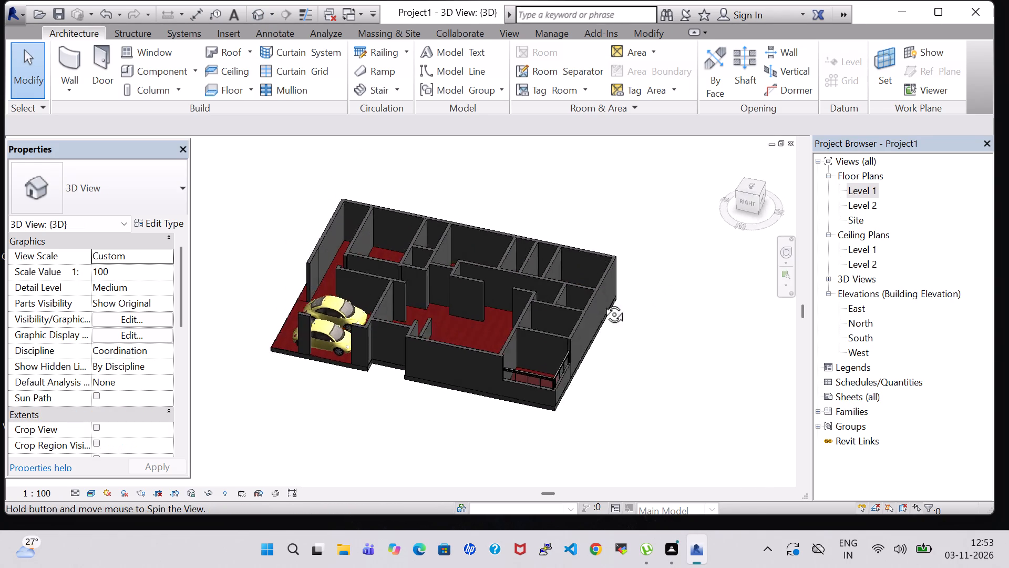
middle_drag(602, 302, 598, 282)
middle_drag(462, 419, 548, 352)
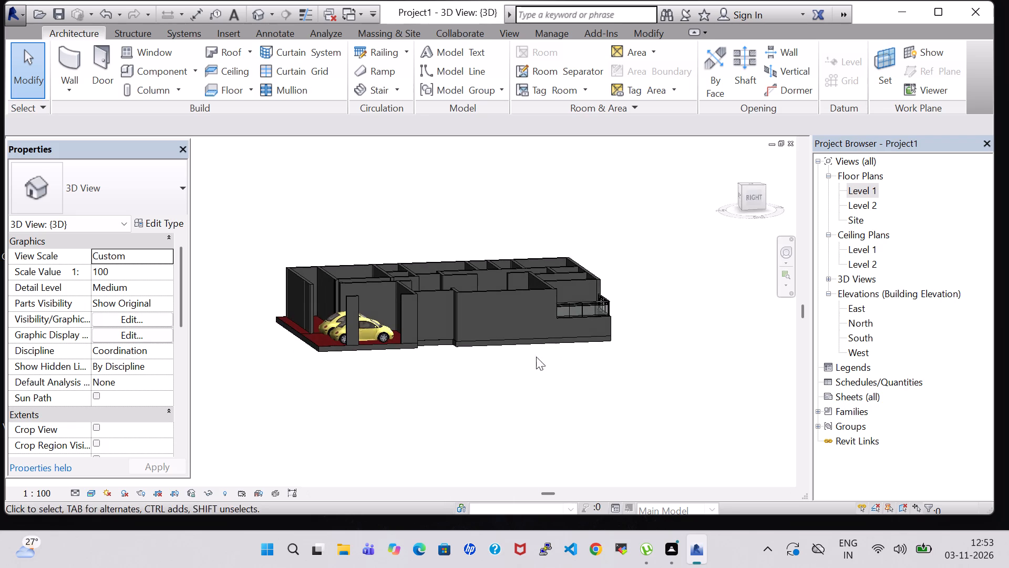
middle_drag(536, 357, 609, 362)
middle_drag(529, 393, 571, 461)
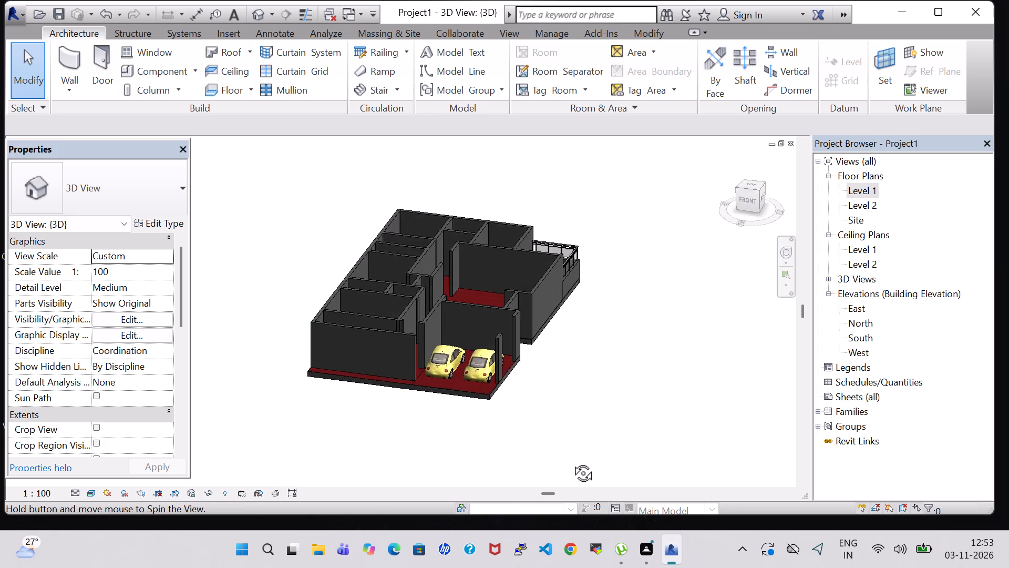
middle_drag(571, 461, 601, 453)
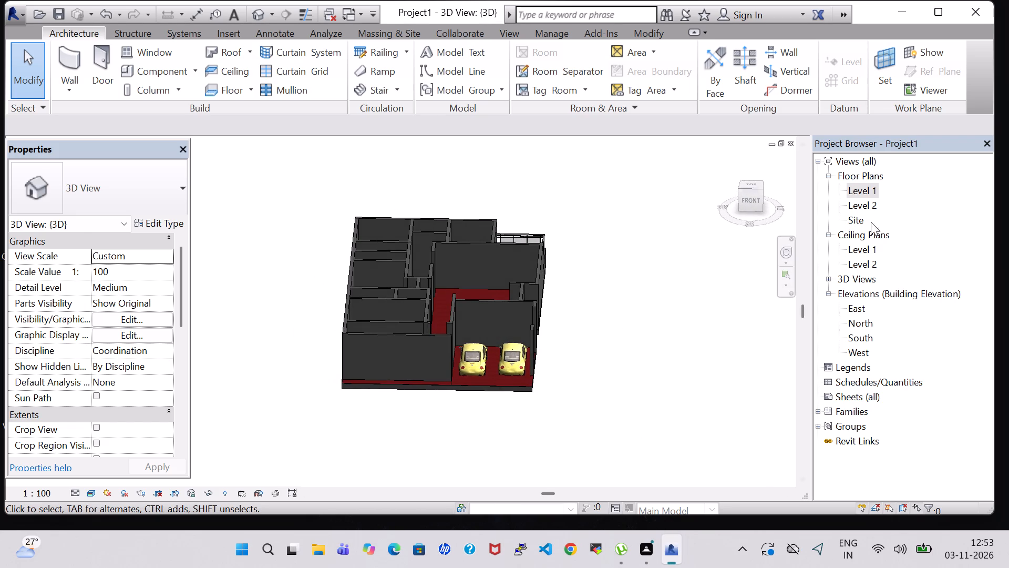
On the Level 1 plan, start a Level 1 to Level 2 stair and place an east-opening U-shaped winder against the southwest room's south wall.
double_click(870, 189)
scroll(499, 267, down, 4)
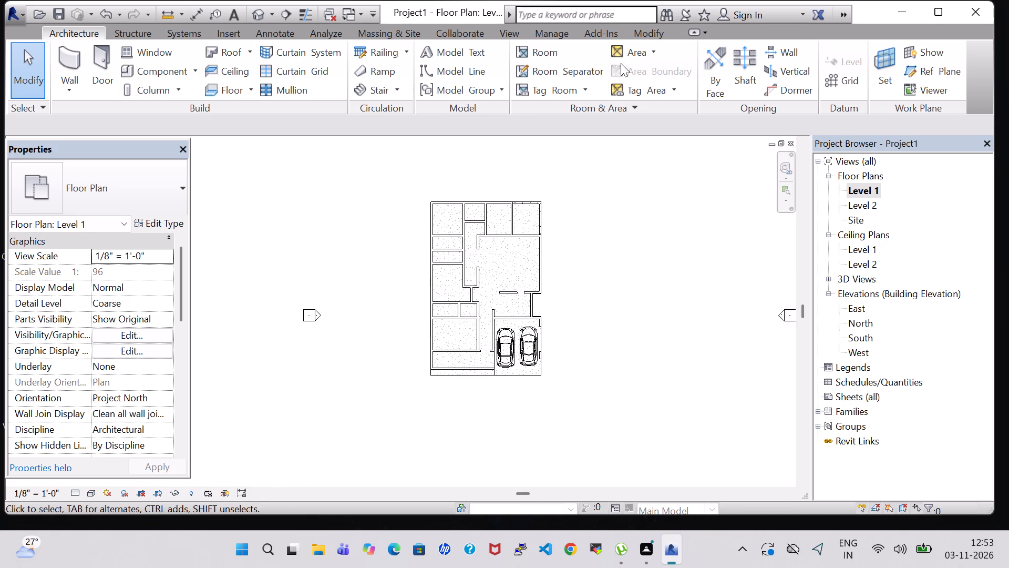
click(376, 85)
scroll(469, 370, up, 5)
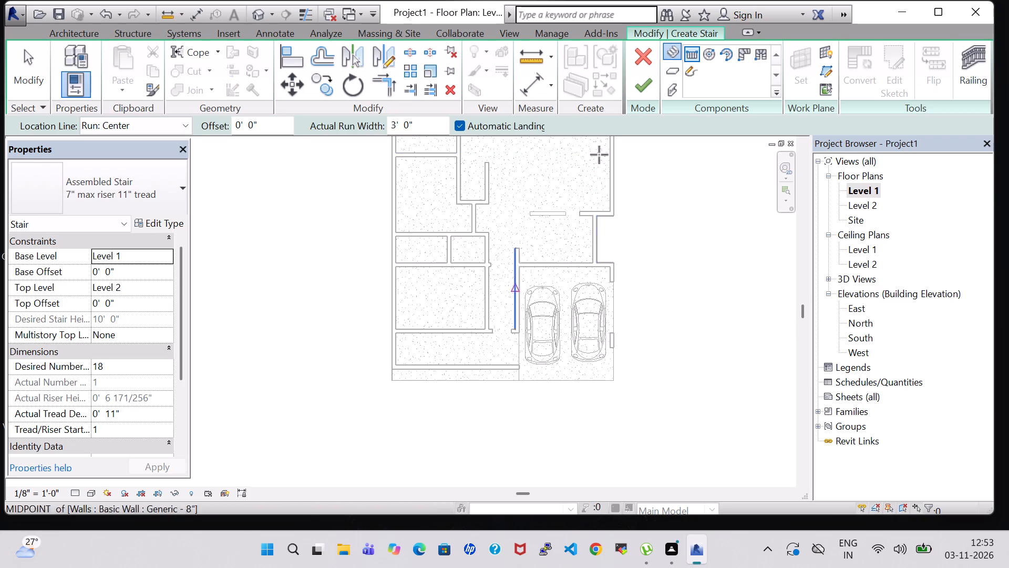
click(767, 48)
scroll(423, 343, up, 2)
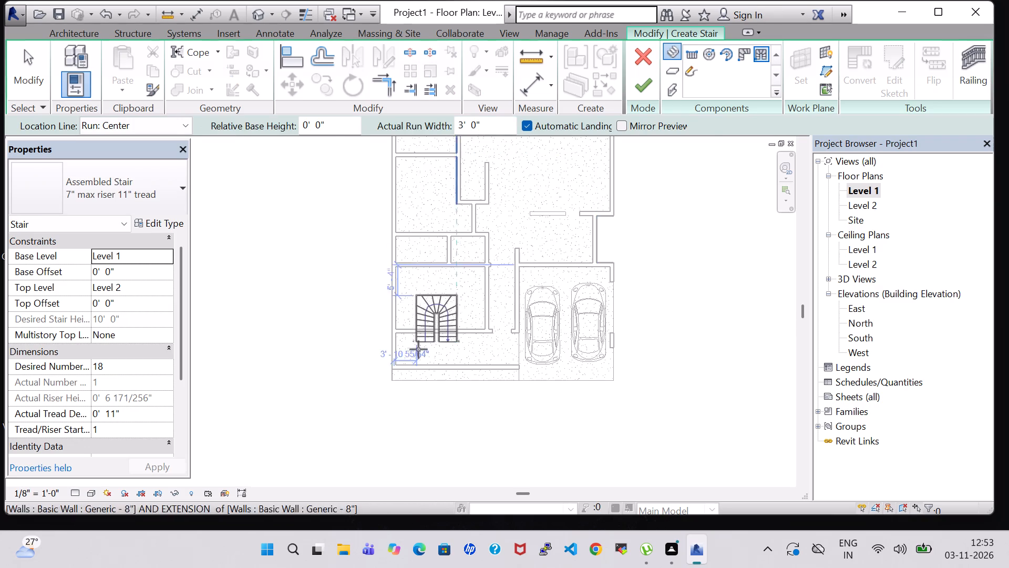
scroll(418, 349, up, 5)
key(space)
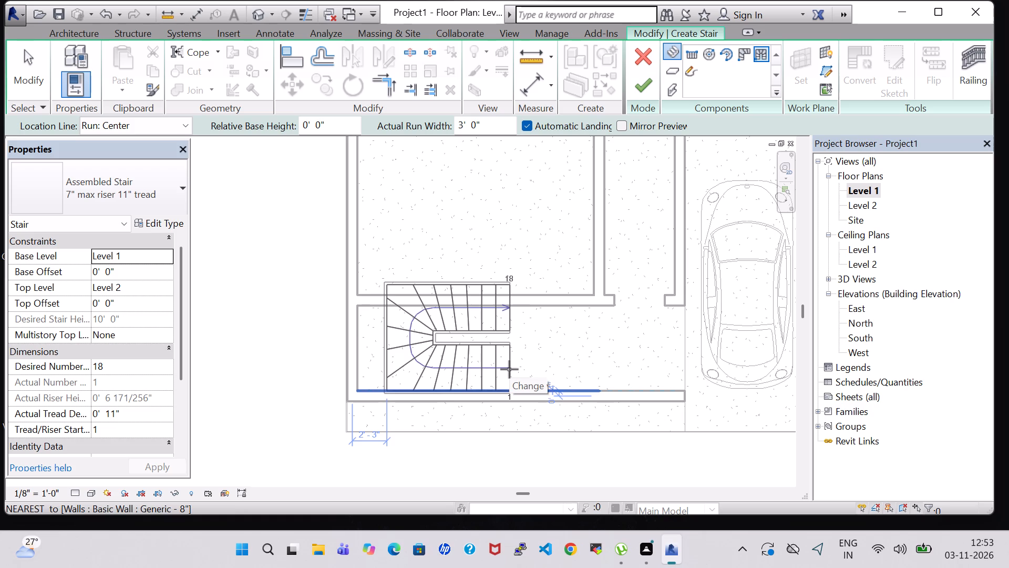
click(509, 368)
key(Escape)
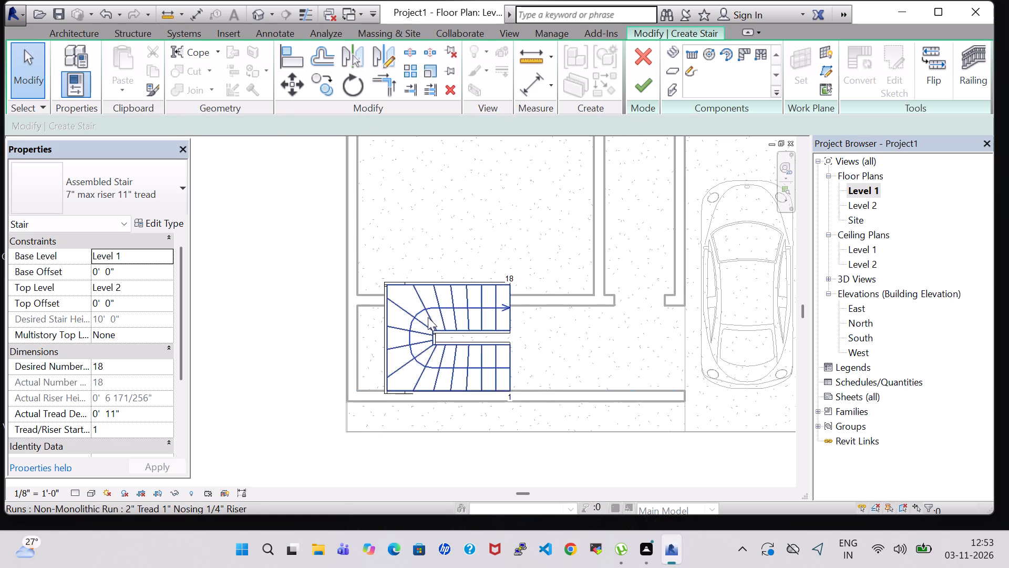
Resize the winder run to fit between the south wall and the partition north of it, about 5'-8" across both flights.
double_click(428, 317)
drag(447, 276, 446, 310)
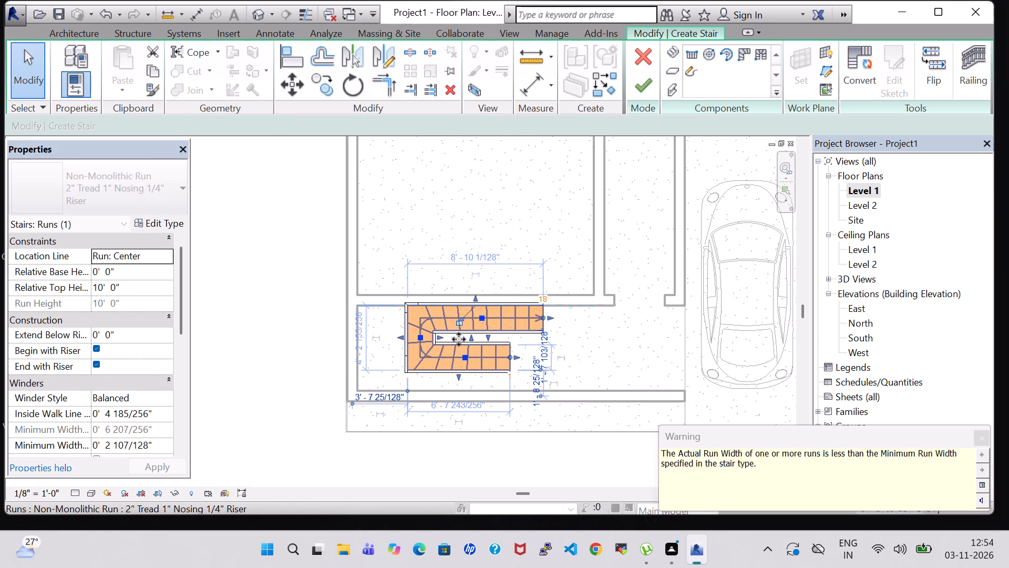
key(Left)
key(Down)
key(Down)
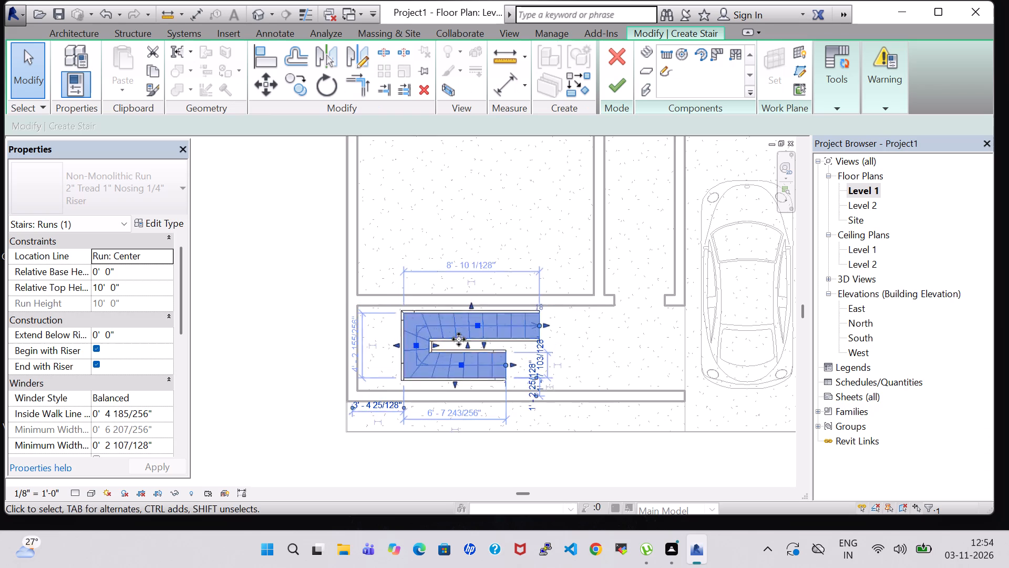
key(Down)
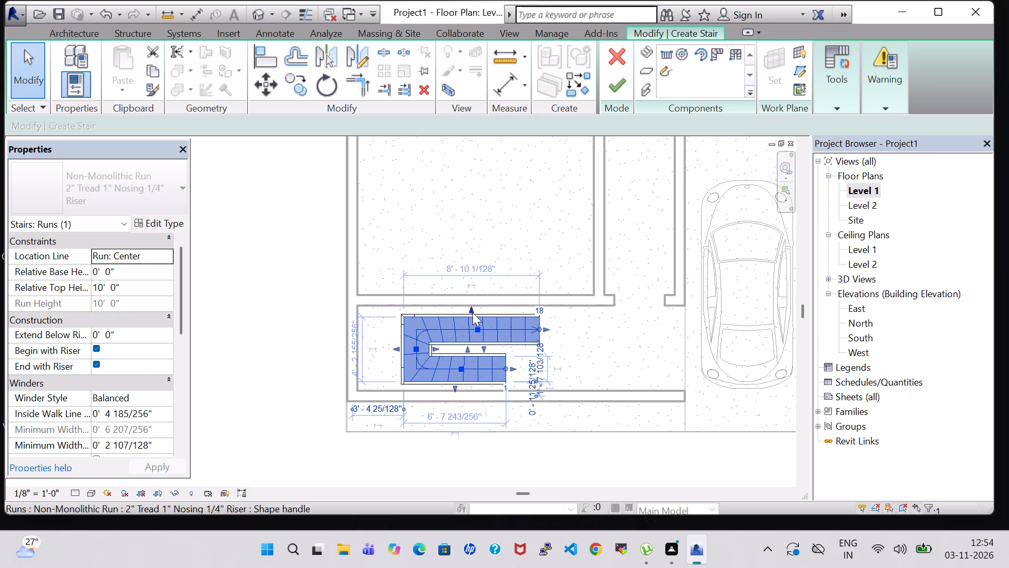
drag(469, 308, 469, 302)
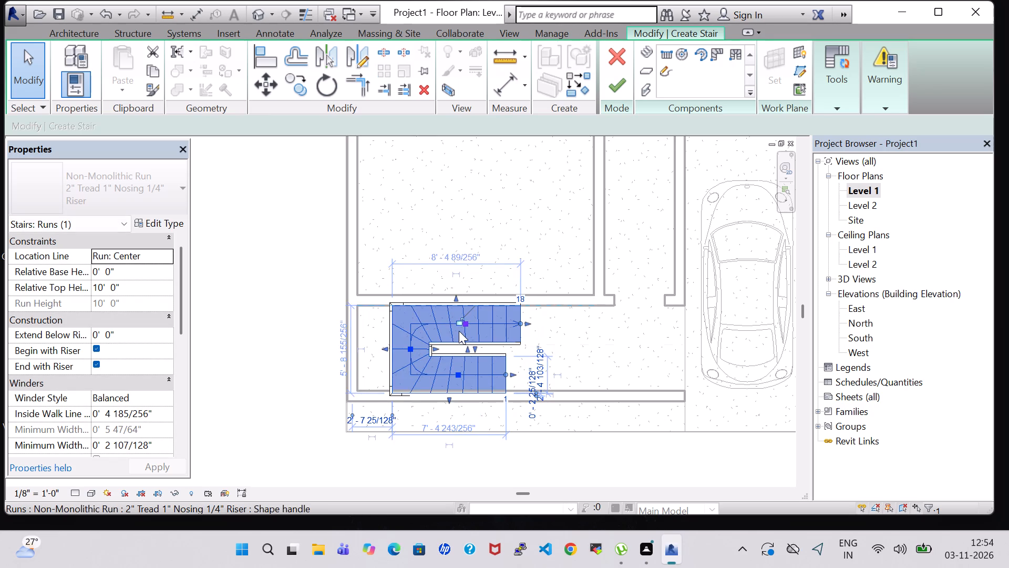
Nudge the winder run a net eight increments west, against the west wall, and finish the stair.
key(Left)
key(Left)
key(Left)
key(Left)
key(Left)
key(Left)
key(Left)
key(Left)
key(Left)
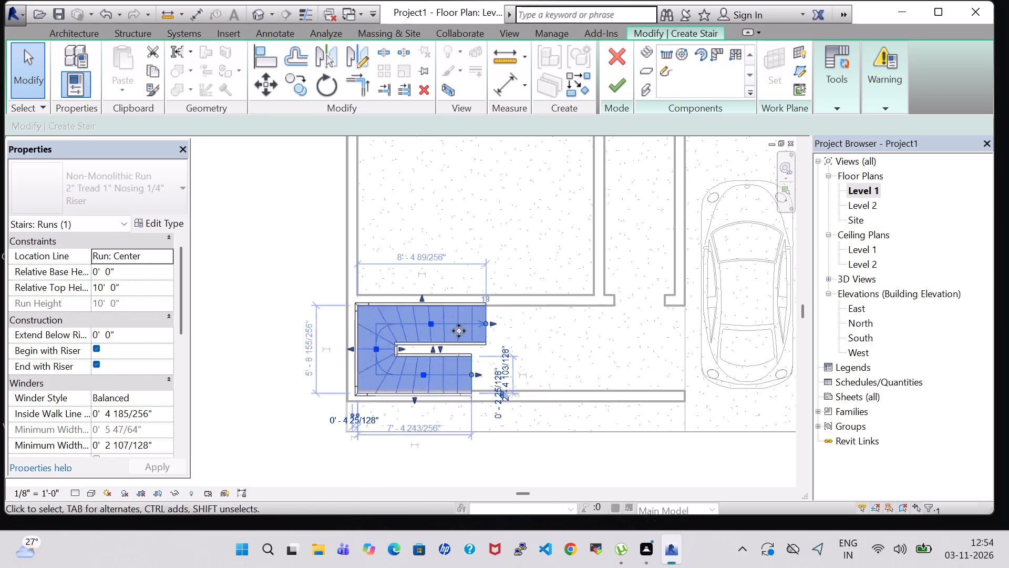
key(Right)
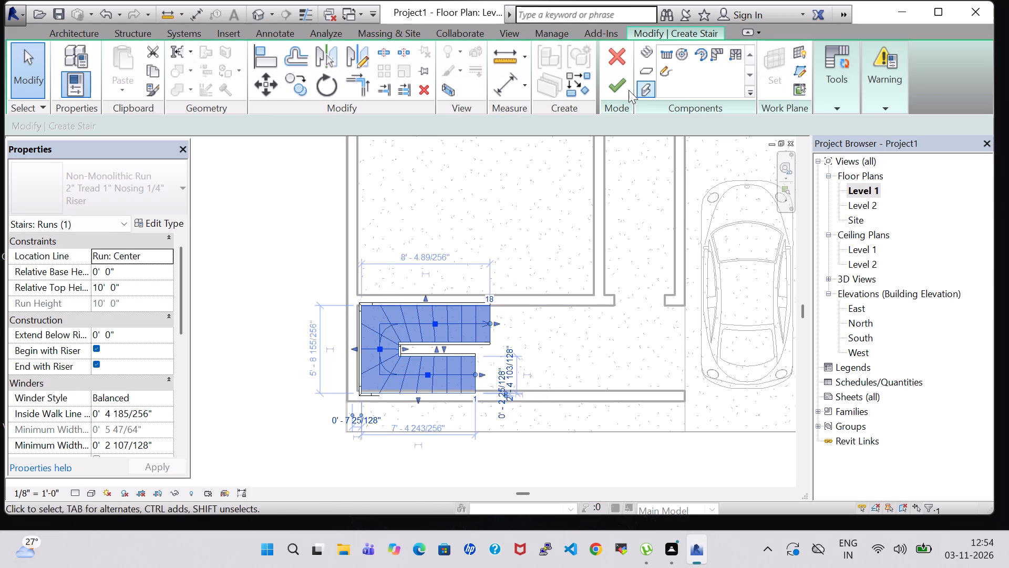
click(618, 82)
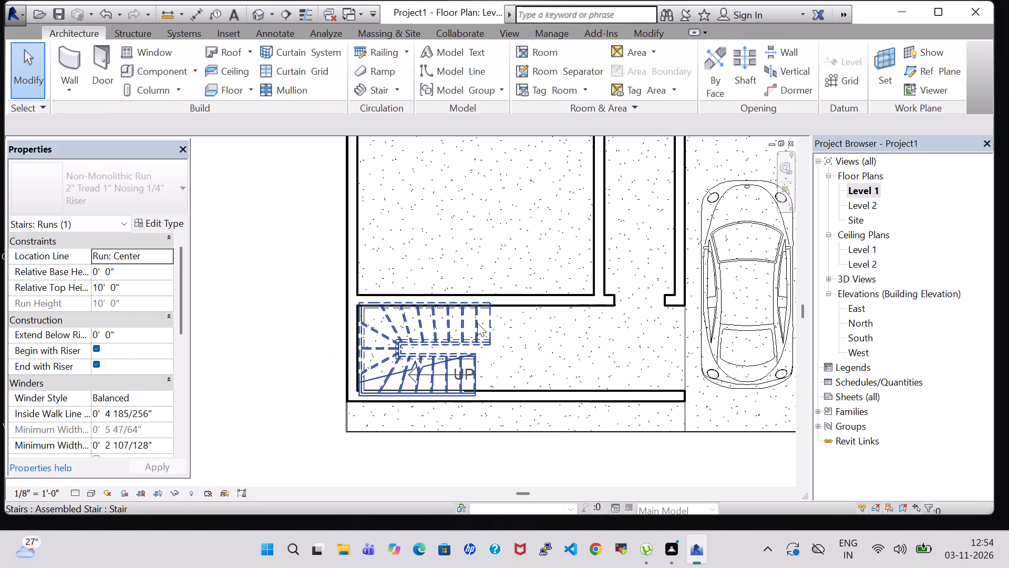
Reopen the stair for editing and resize the winder run to about 5'-5" across, its south edge meeting the south wall's inner face.
click(433, 304)
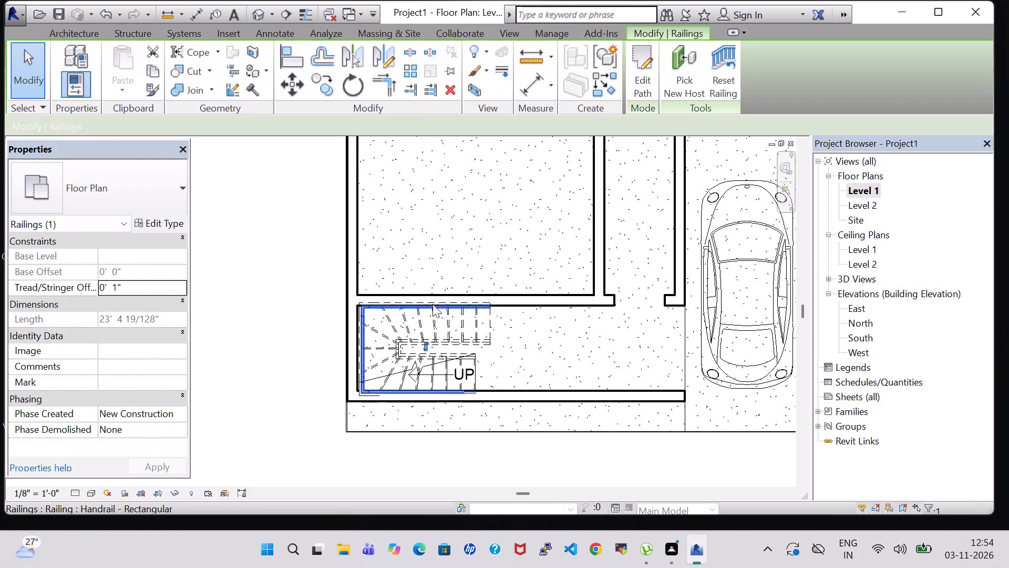
click(523, 356)
double_click(486, 330)
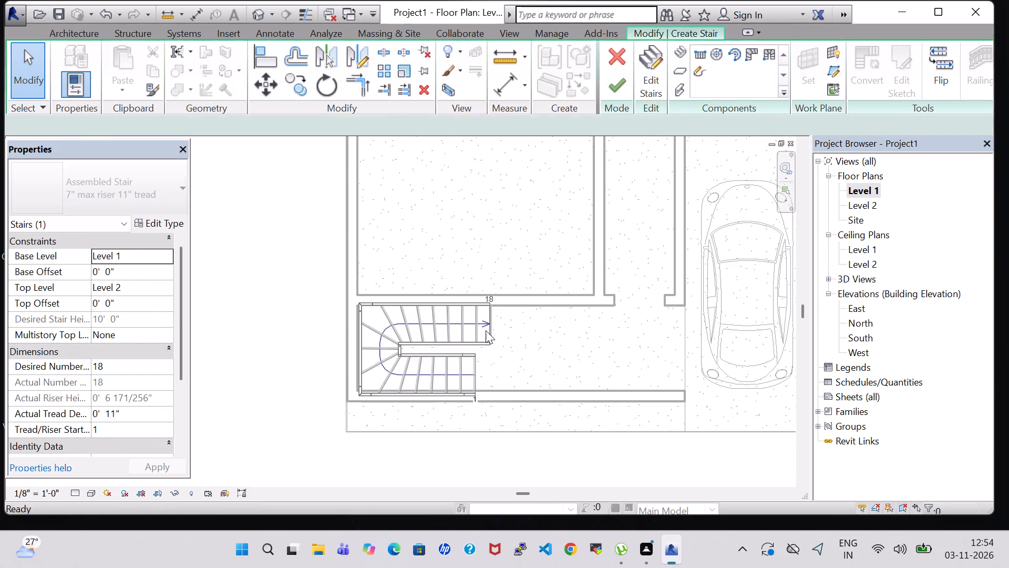
double_click(461, 324)
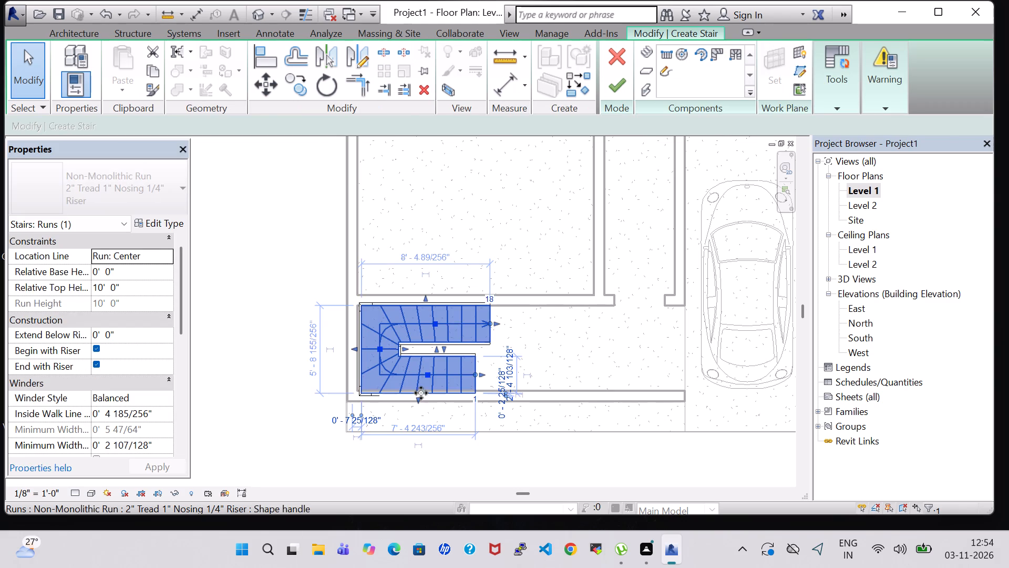
drag(419, 401, 419, 397)
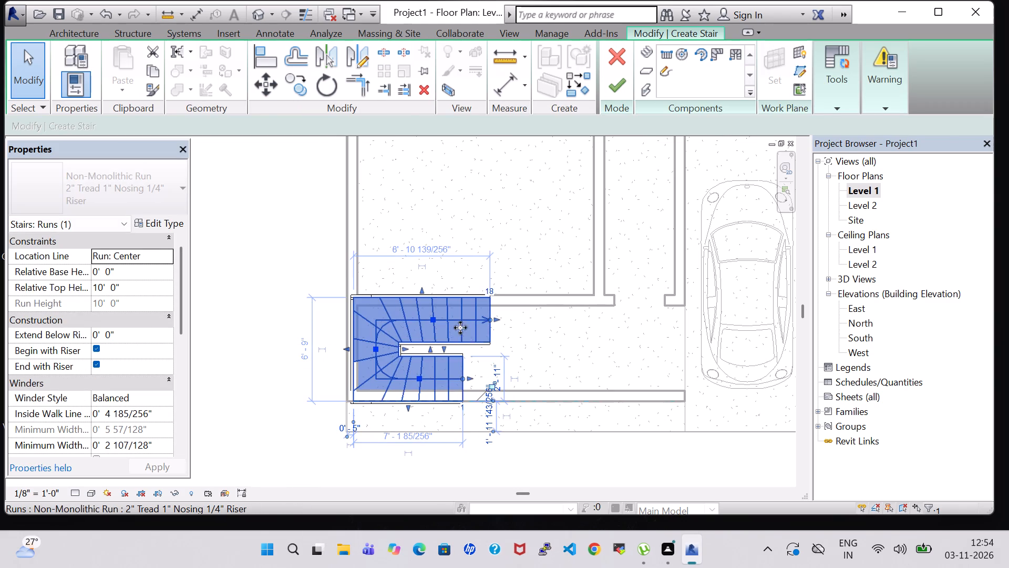
drag(421, 289, 421, 299)
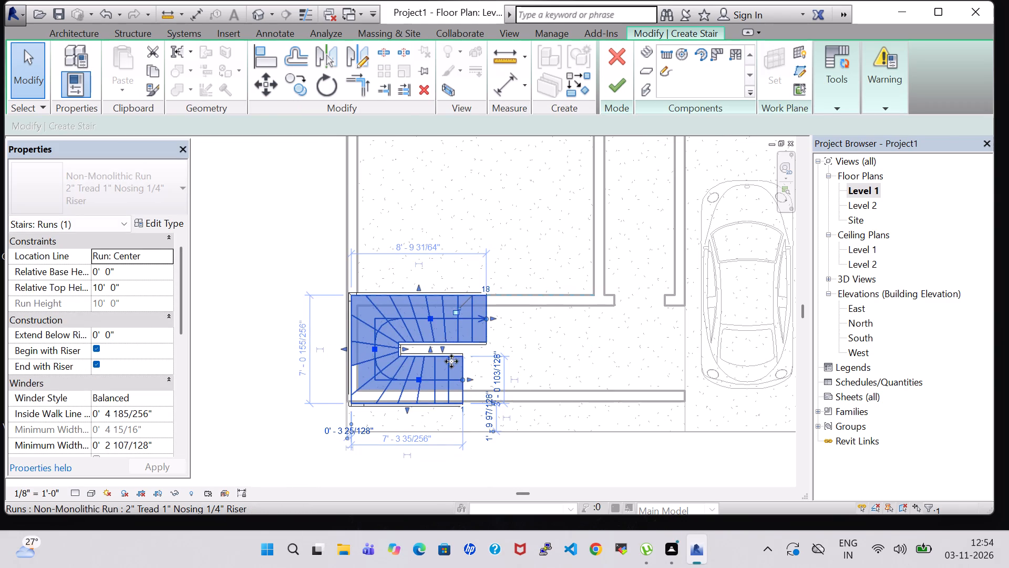
drag(407, 409, 413, 386)
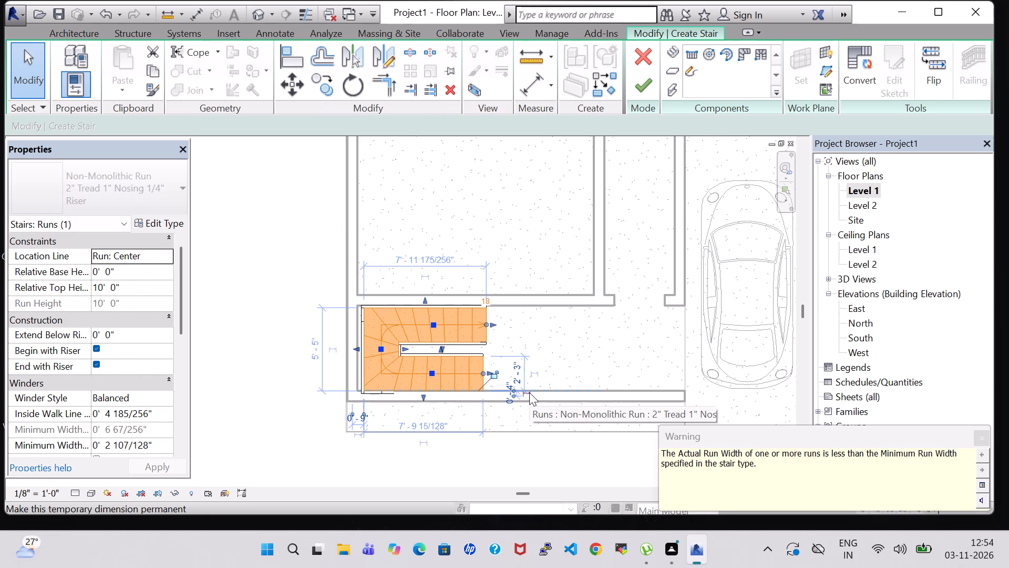
Narrow and re-widen the run to about 5'-5" across, lengthening its south flight to about 8'-8" and shortening the north flight to 7'-0".
key(Up)
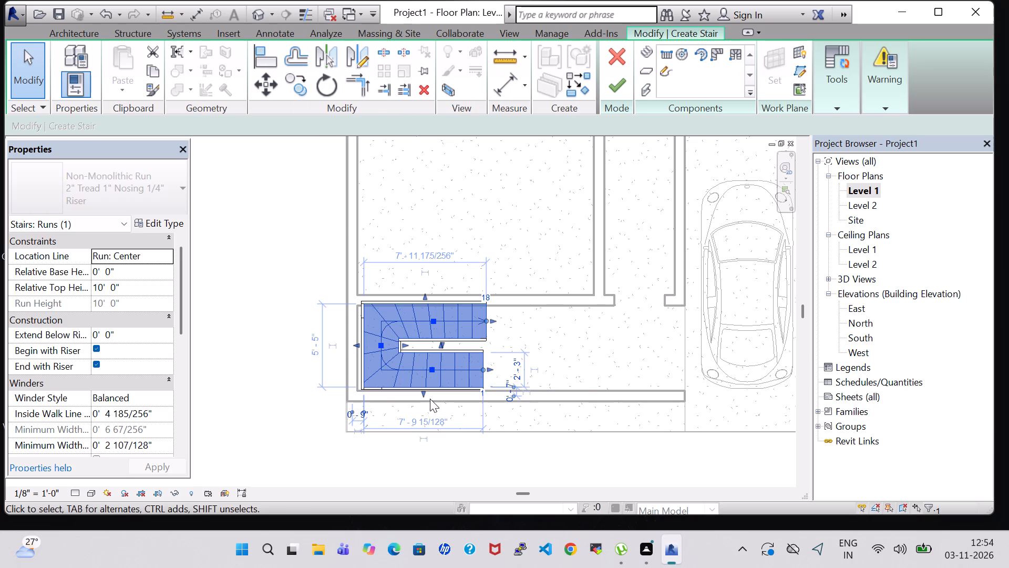
drag(425, 394, 426, 379)
key(Down)
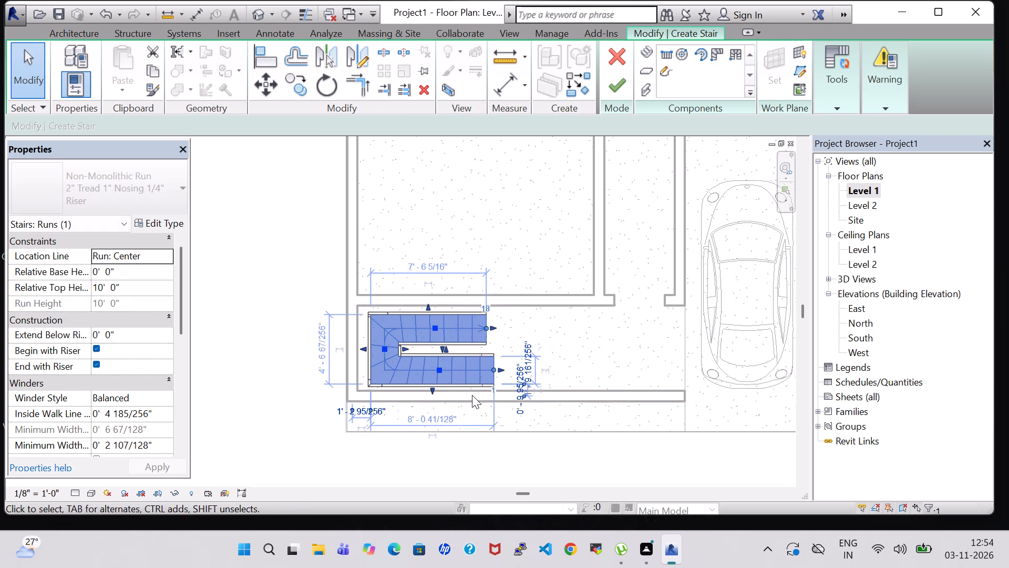
click(427, 305)
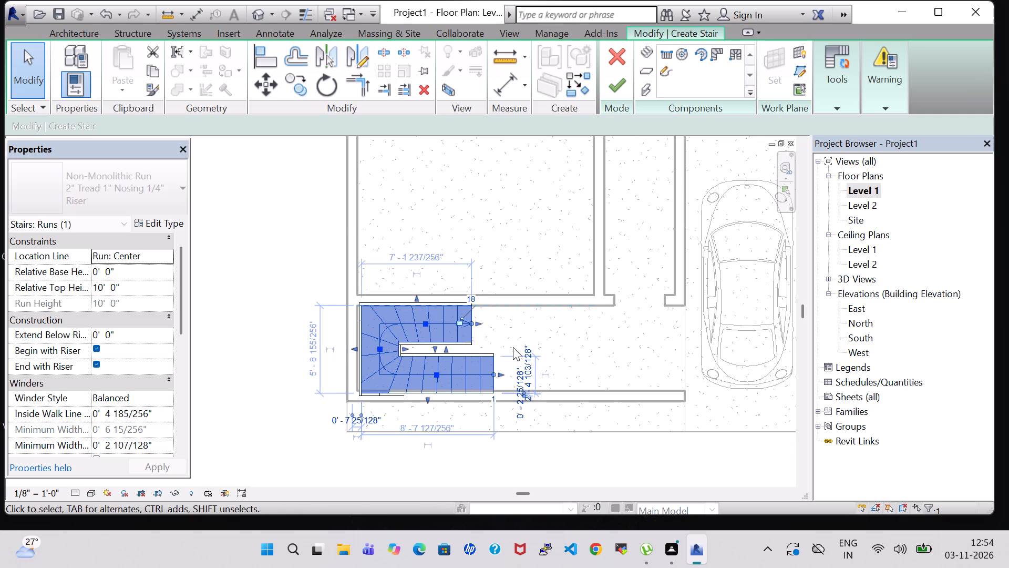
drag(426, 400, 427, 394)
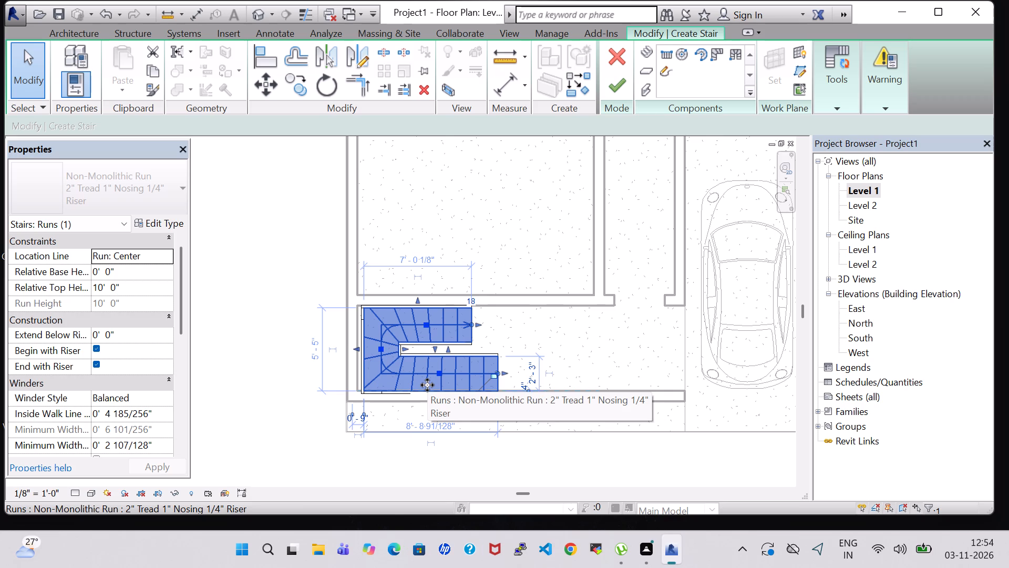
click(276, 276)
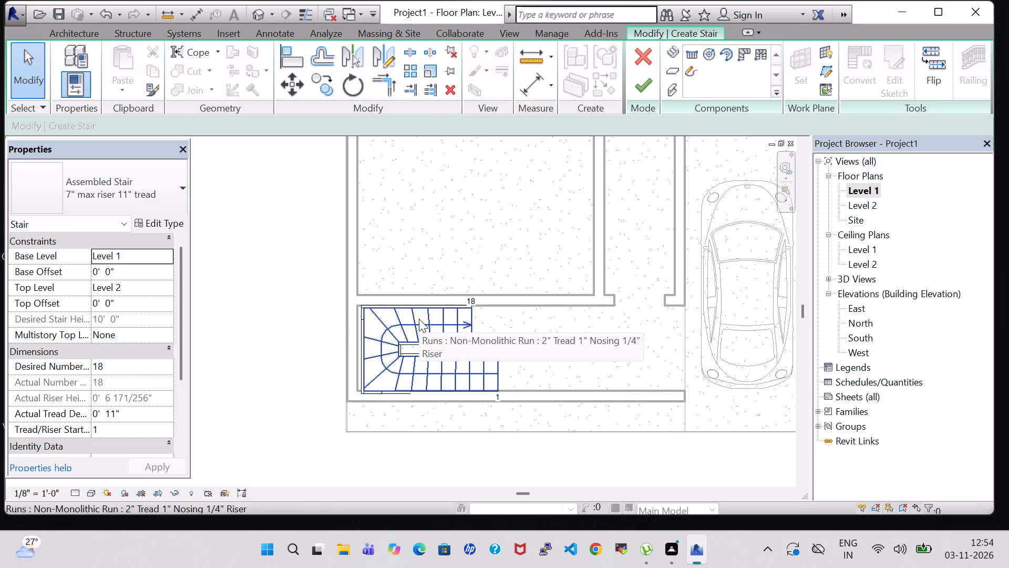
Narrow and re-widen the run again to about 5'-5" across, leaving the south flight about 9'-8" long and the north flight 6'-0".
double_click(437, 361)
drag(431, 400, 429, 383)
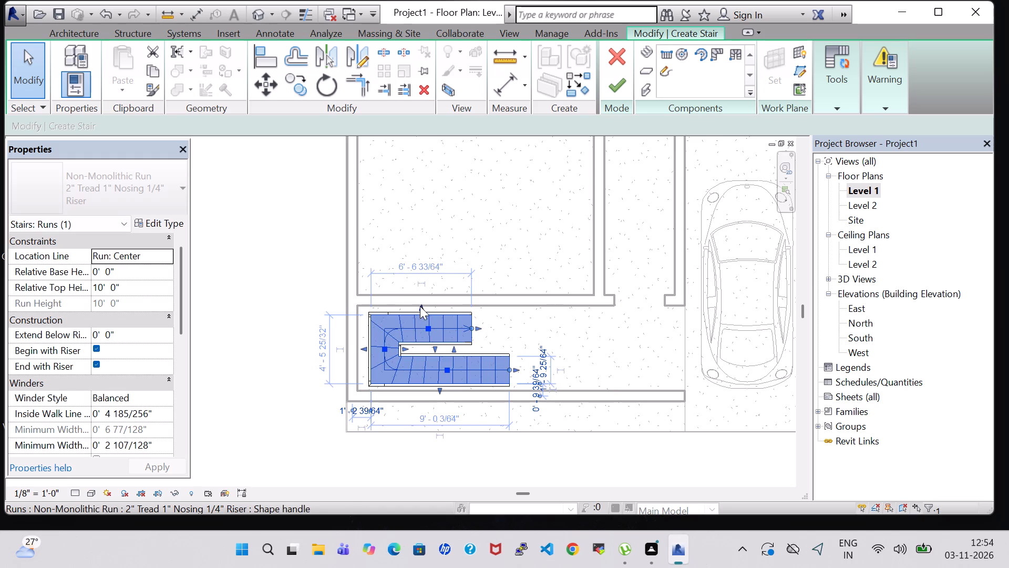
click(423, 310)
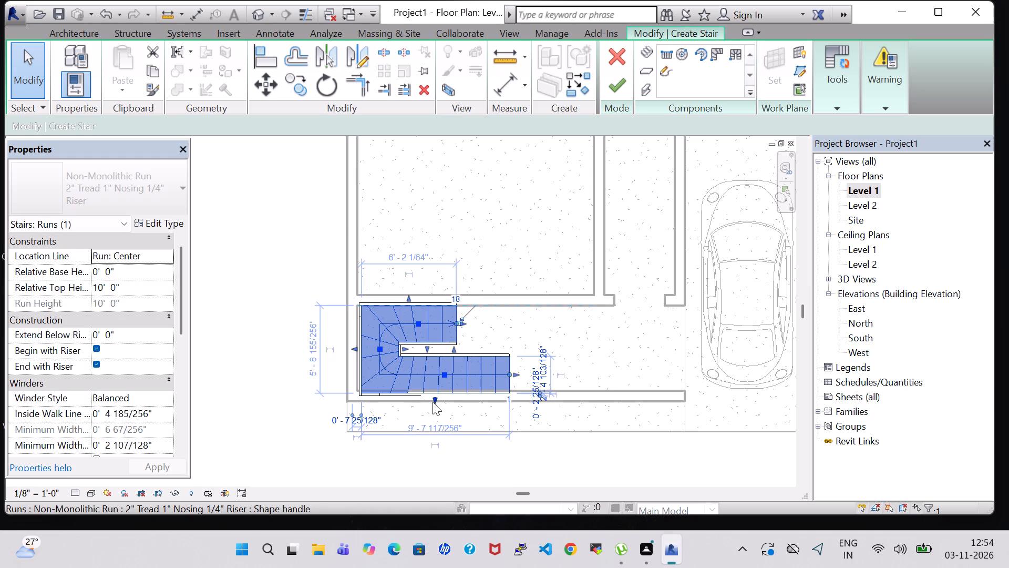
drag(437, 398, 437, 392)
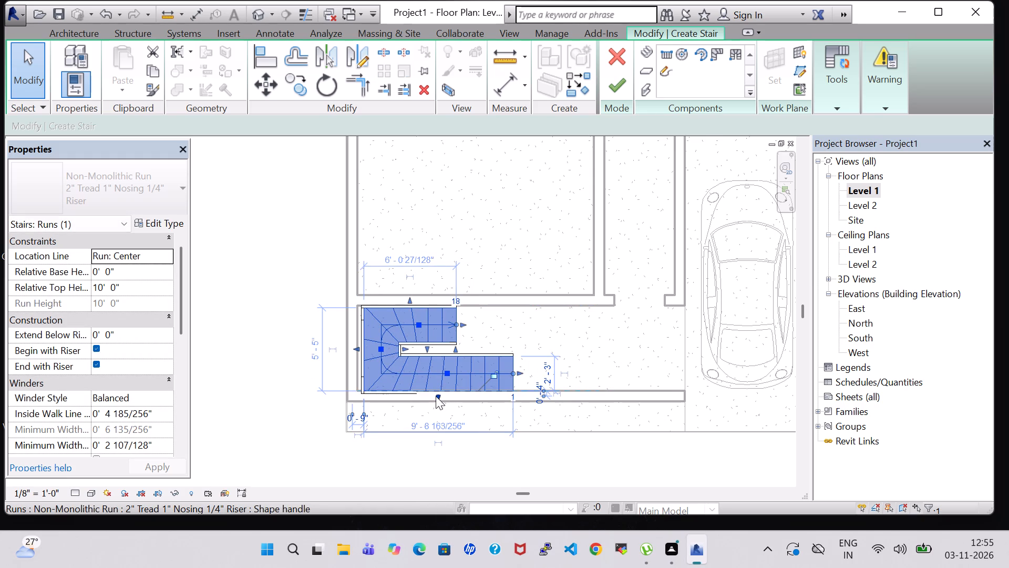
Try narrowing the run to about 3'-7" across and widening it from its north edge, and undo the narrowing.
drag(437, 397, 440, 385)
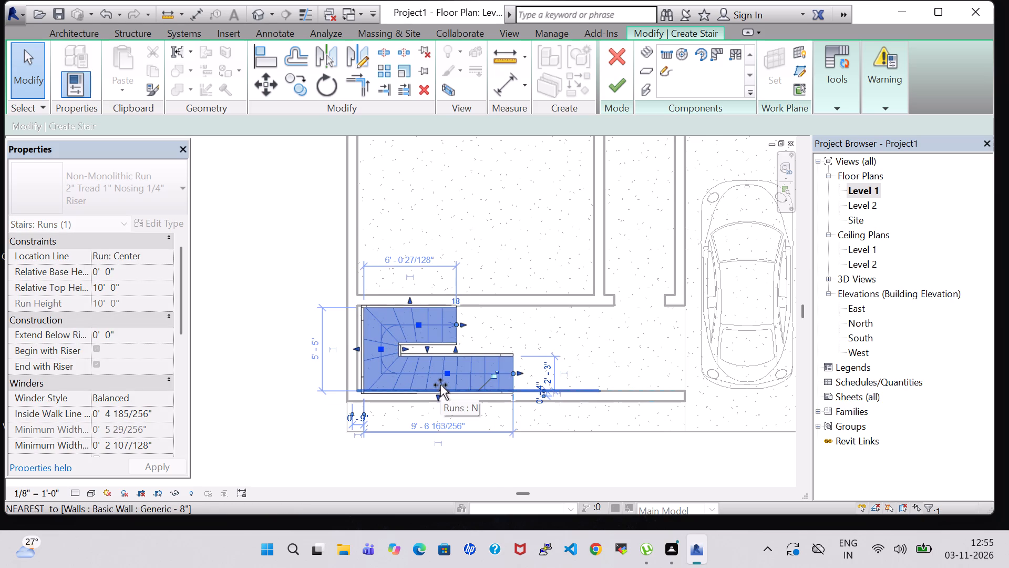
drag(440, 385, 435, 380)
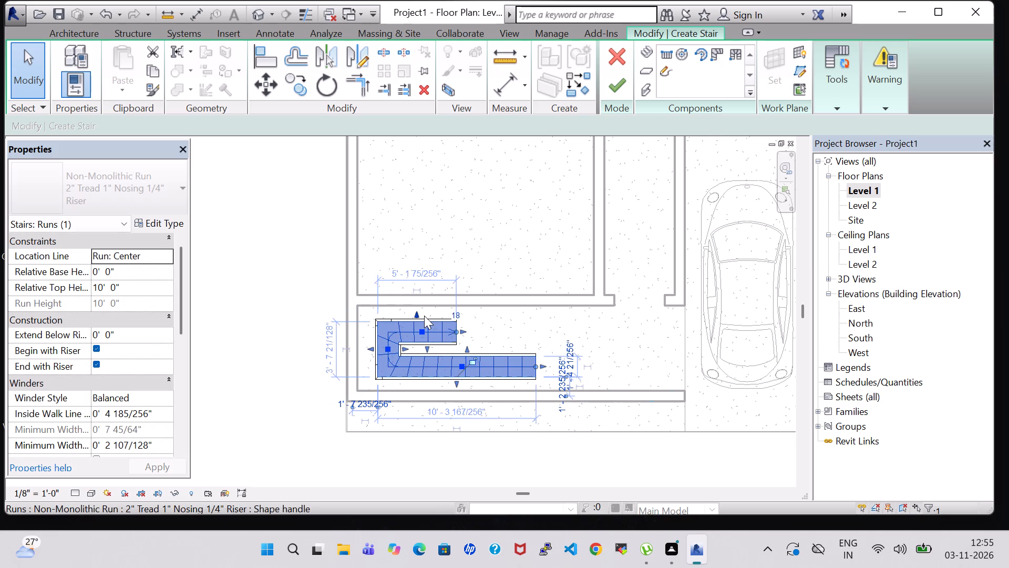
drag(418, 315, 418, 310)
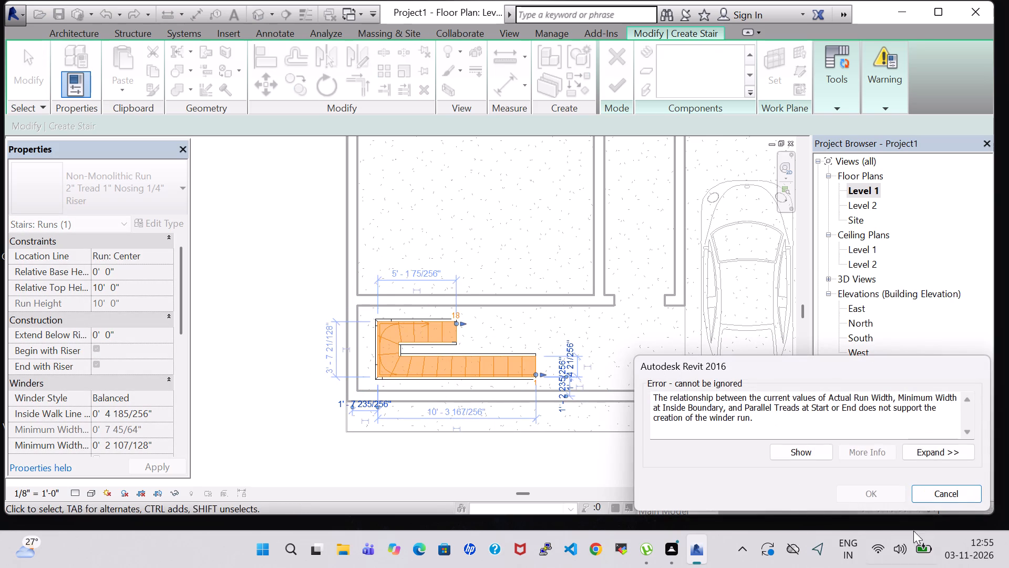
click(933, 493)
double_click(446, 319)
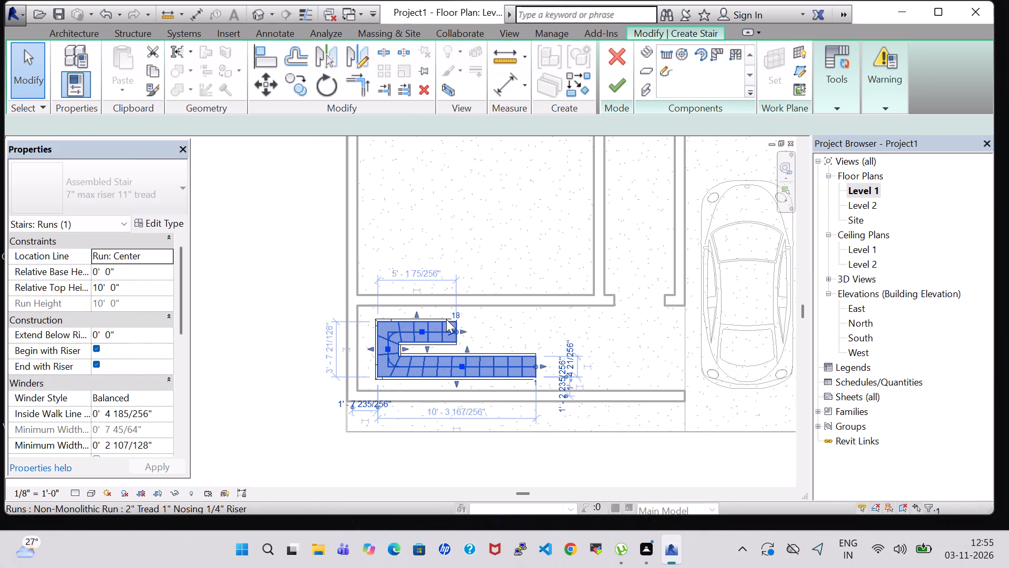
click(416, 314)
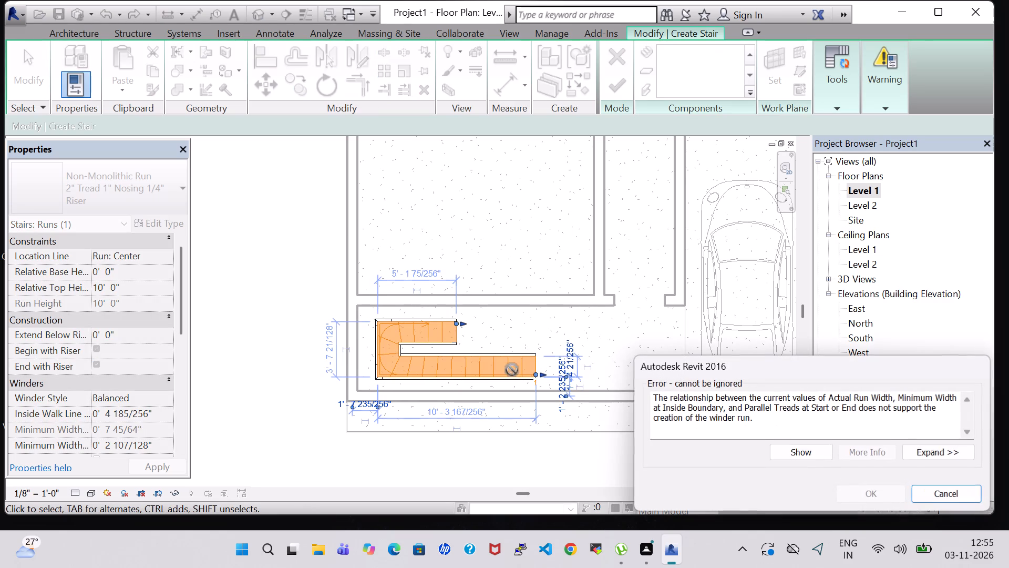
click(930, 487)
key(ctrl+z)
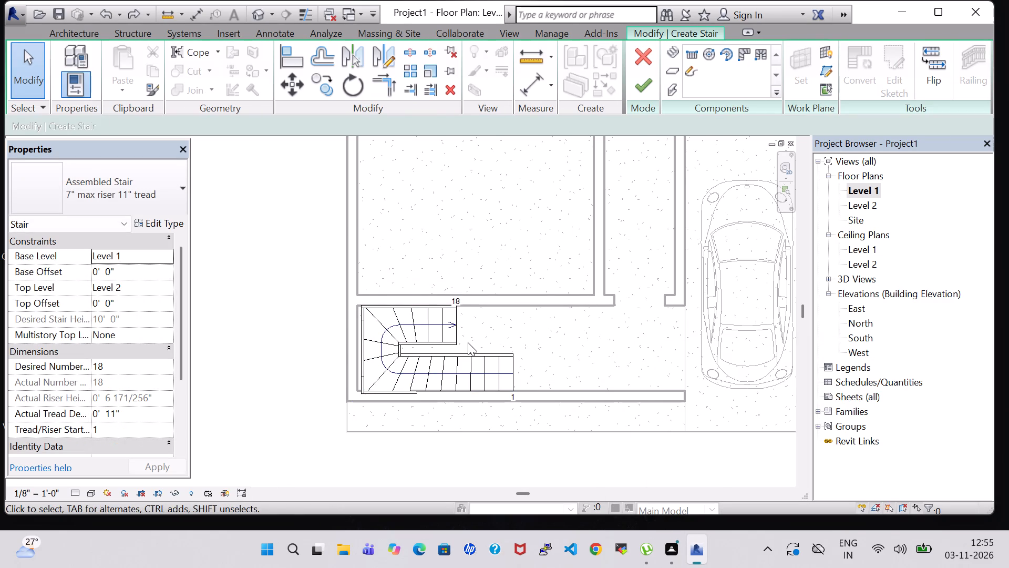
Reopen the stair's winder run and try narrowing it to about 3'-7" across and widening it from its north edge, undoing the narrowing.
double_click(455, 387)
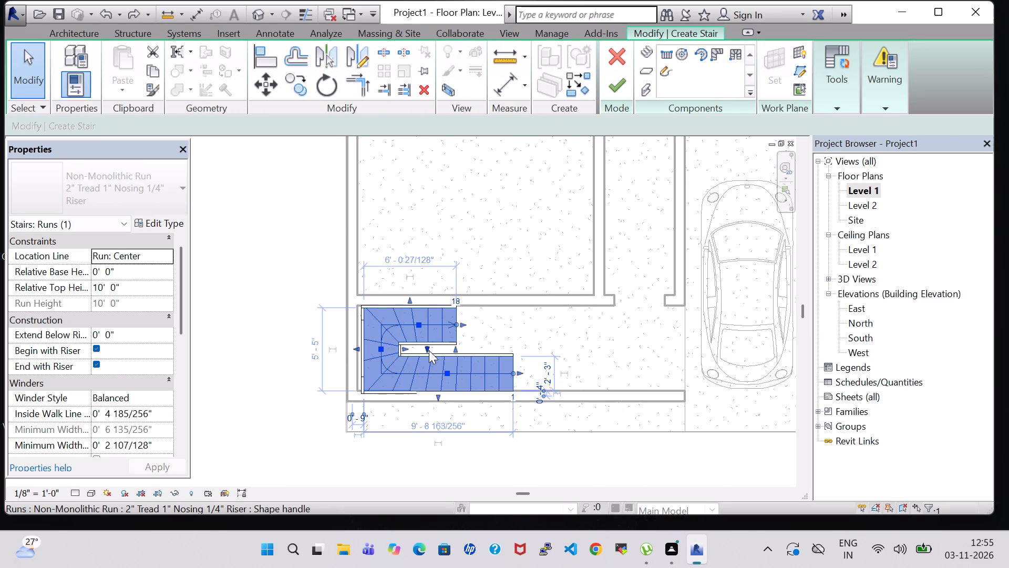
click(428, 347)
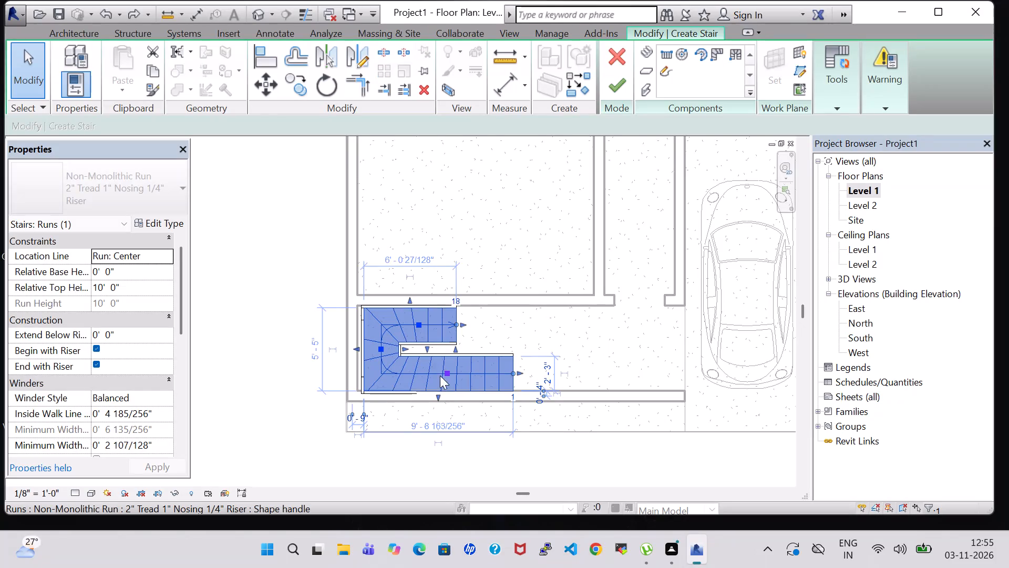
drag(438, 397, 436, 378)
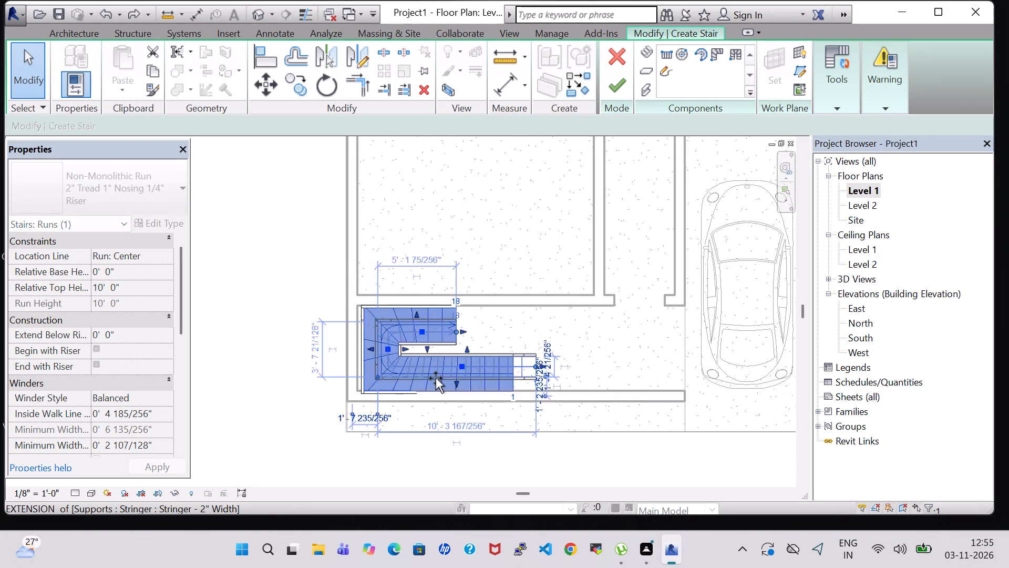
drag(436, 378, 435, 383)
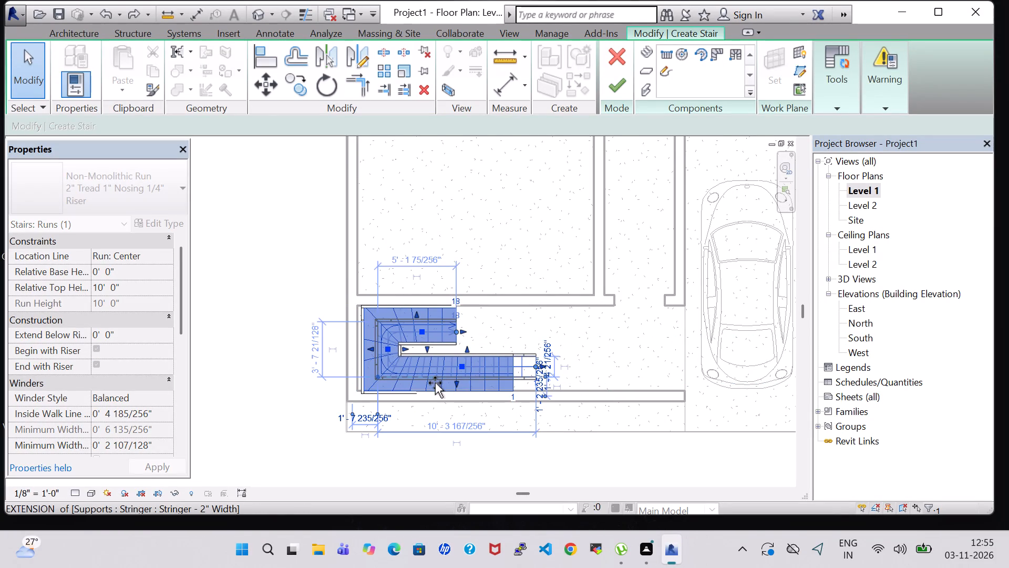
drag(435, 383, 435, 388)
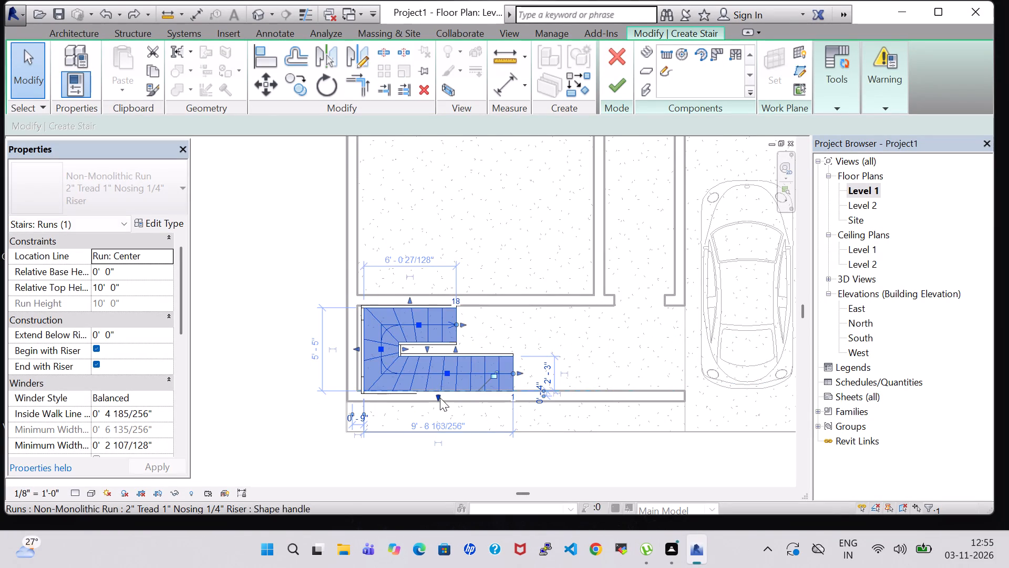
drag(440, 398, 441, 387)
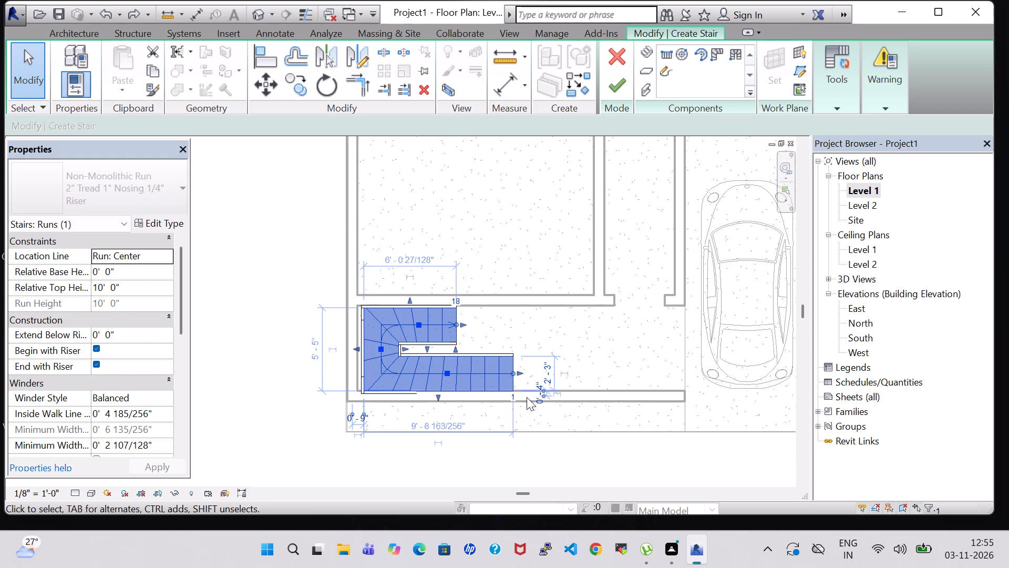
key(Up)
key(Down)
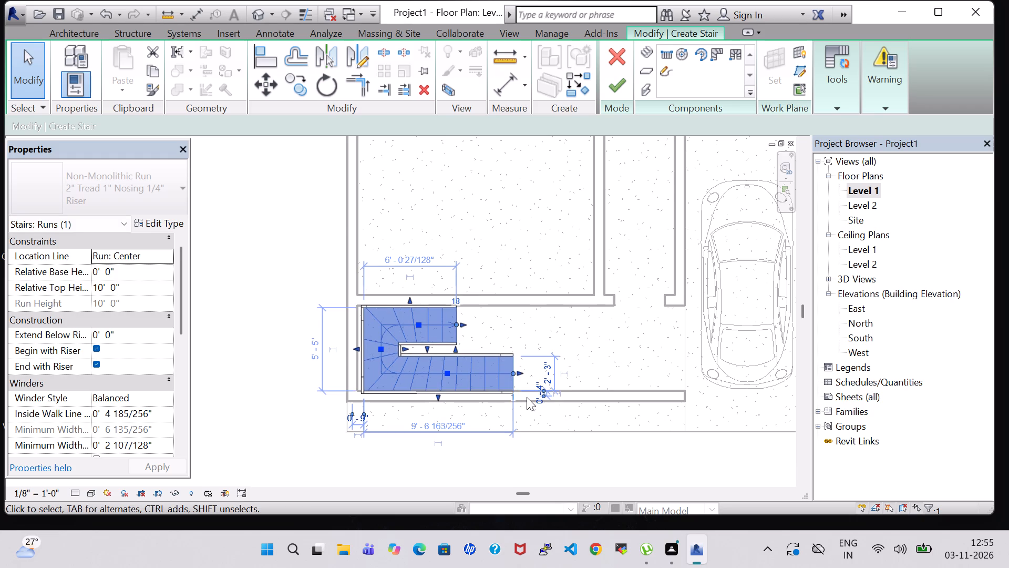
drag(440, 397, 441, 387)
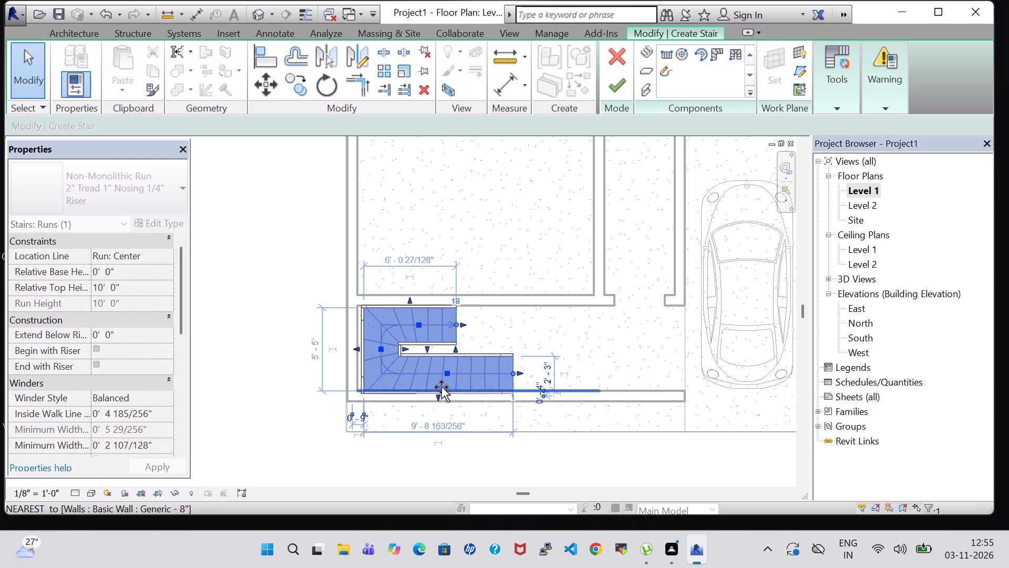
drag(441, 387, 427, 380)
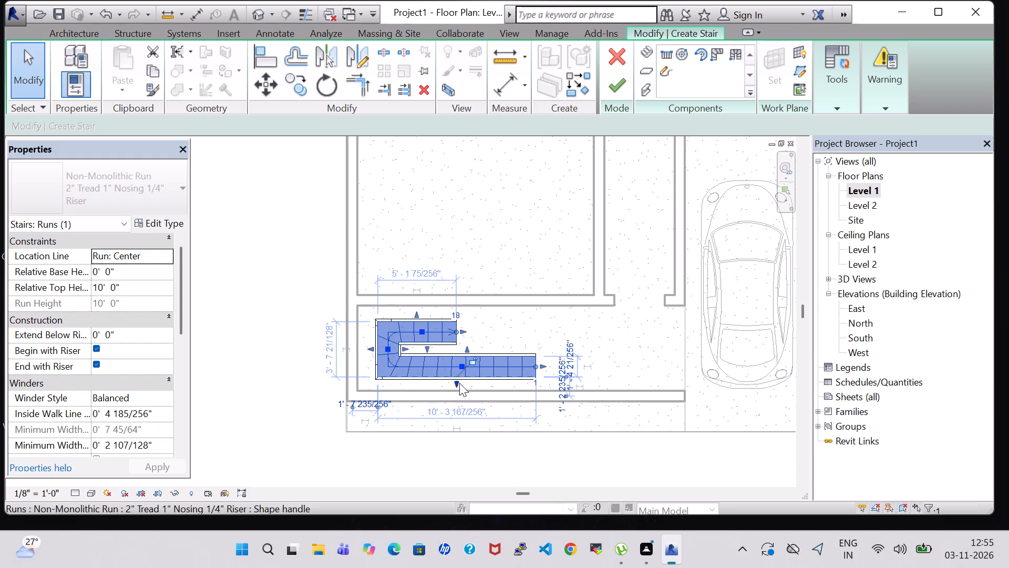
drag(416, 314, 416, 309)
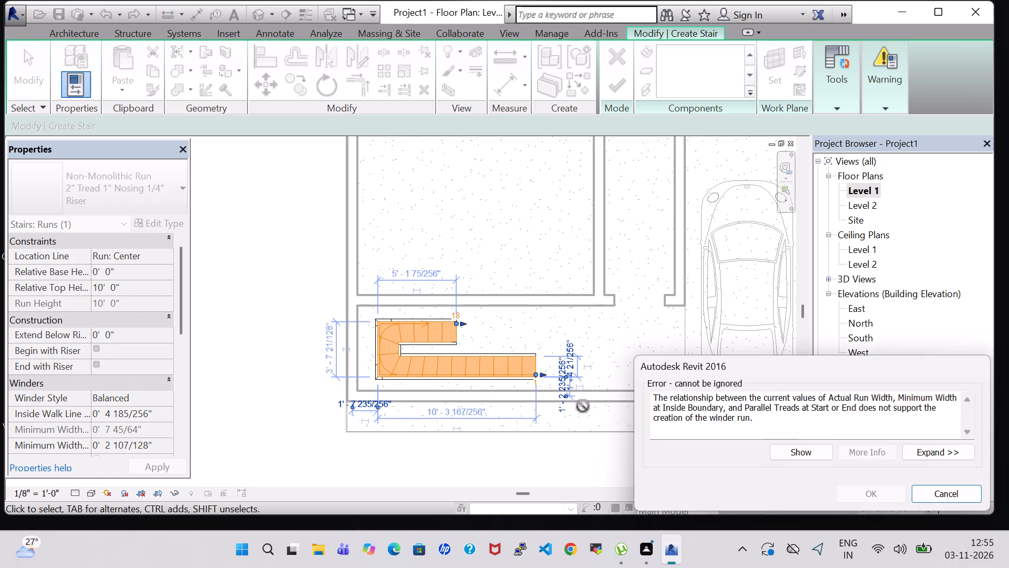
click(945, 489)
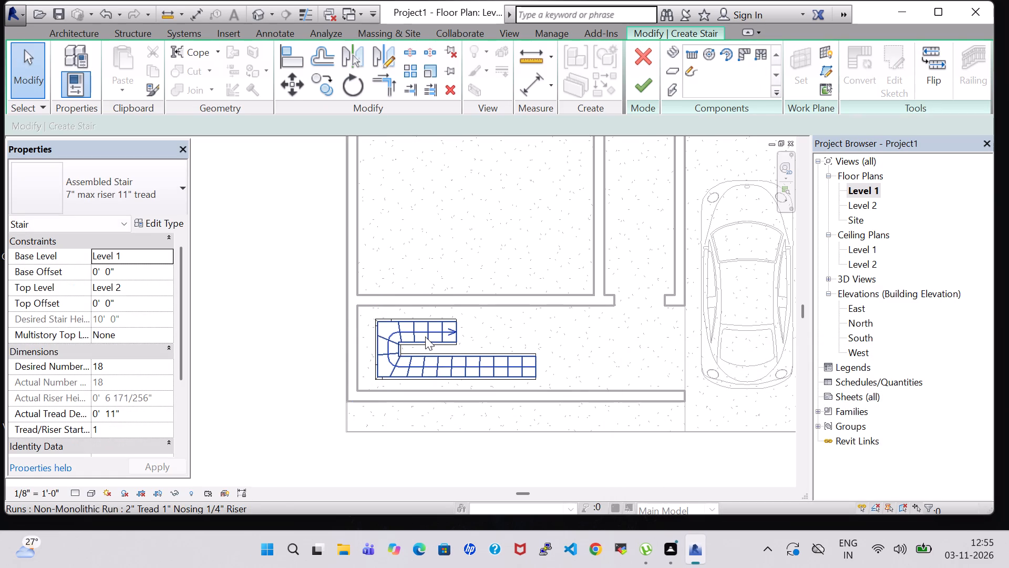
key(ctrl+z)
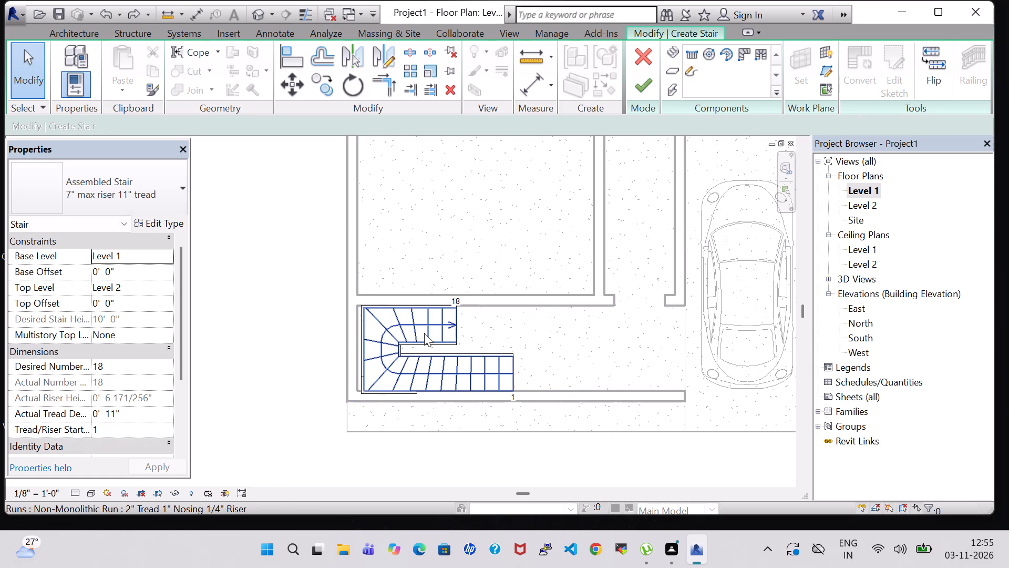
Nudge the winder run west against the west wall's inner face and finish the stair edit.
key(Left)
key(Left)
click(424, 333)
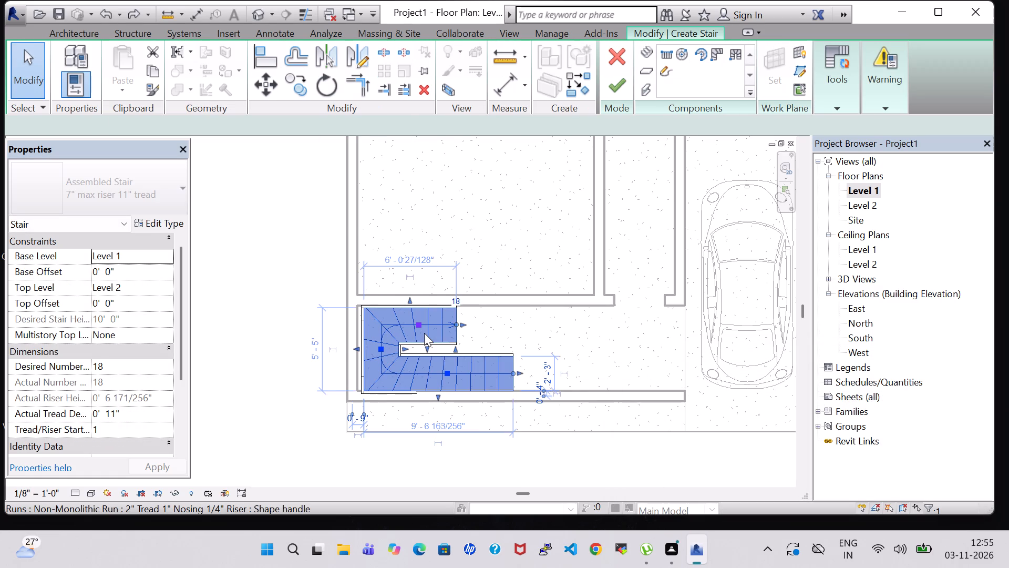
key(Left)
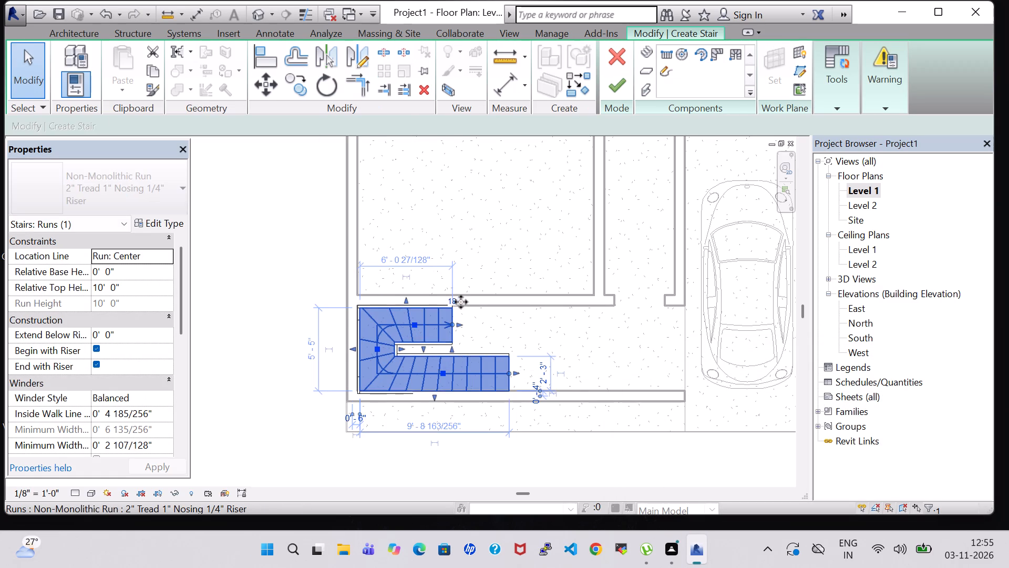
click(624, 82)
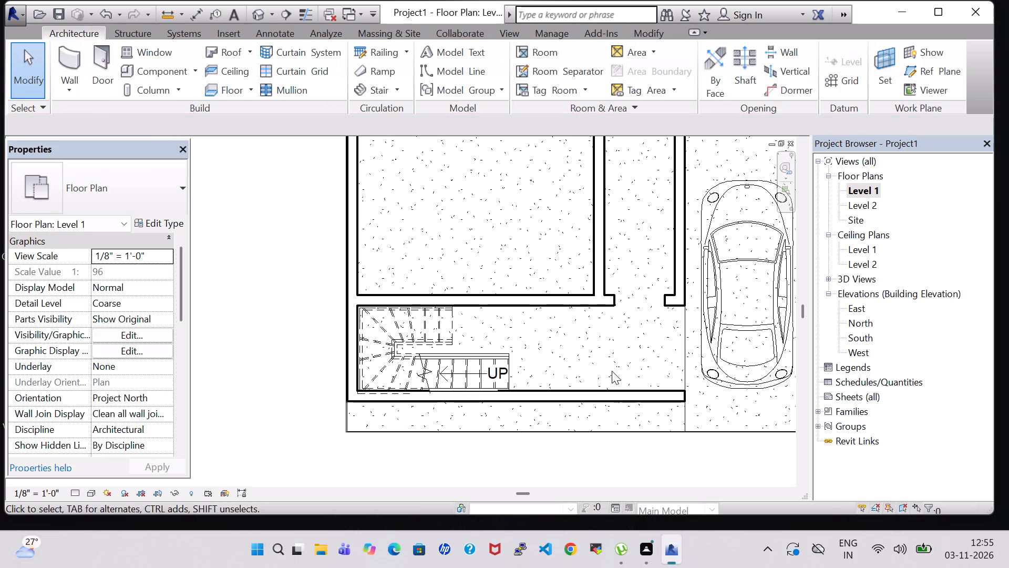
Nudge the Generic - 8" wall section along the stair's south side slightly south.
click(588, 391)
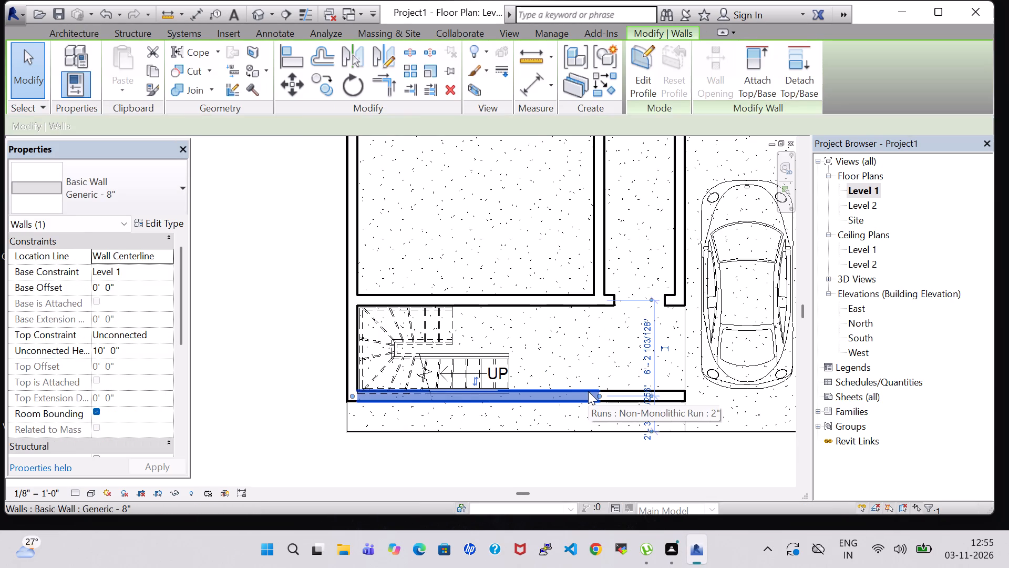
key(Down)
click(266, 320)
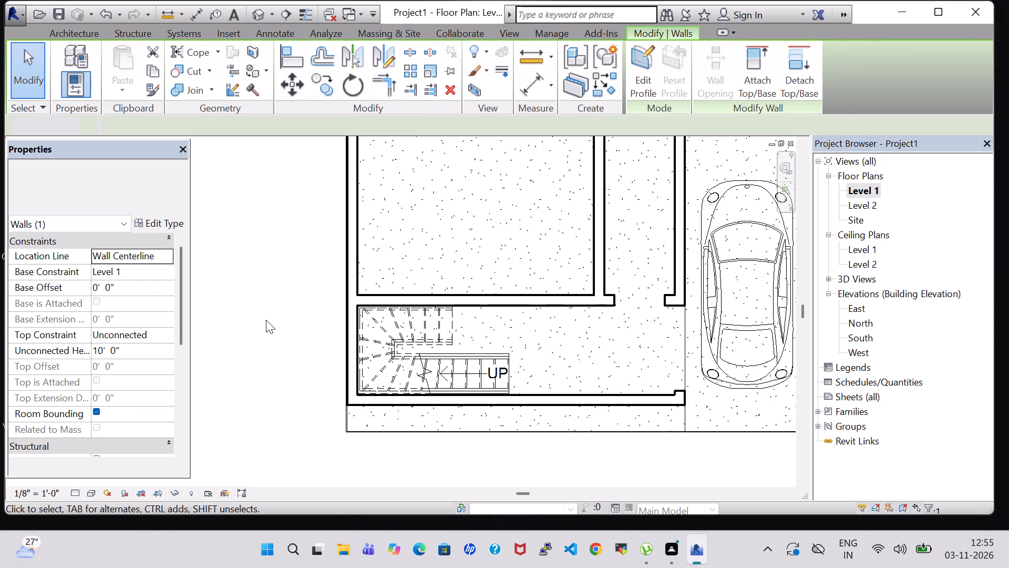
Examine the stair's fit between the walls and the whole house from several angles in the 3D view.
click(258, 14)
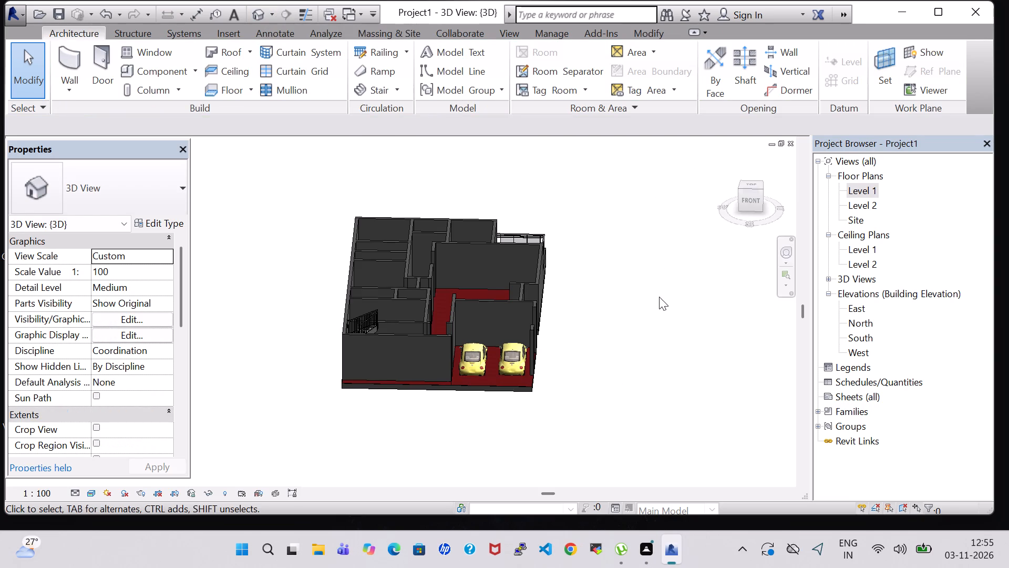
shift+middle_drag(659, 297, 481, 423)
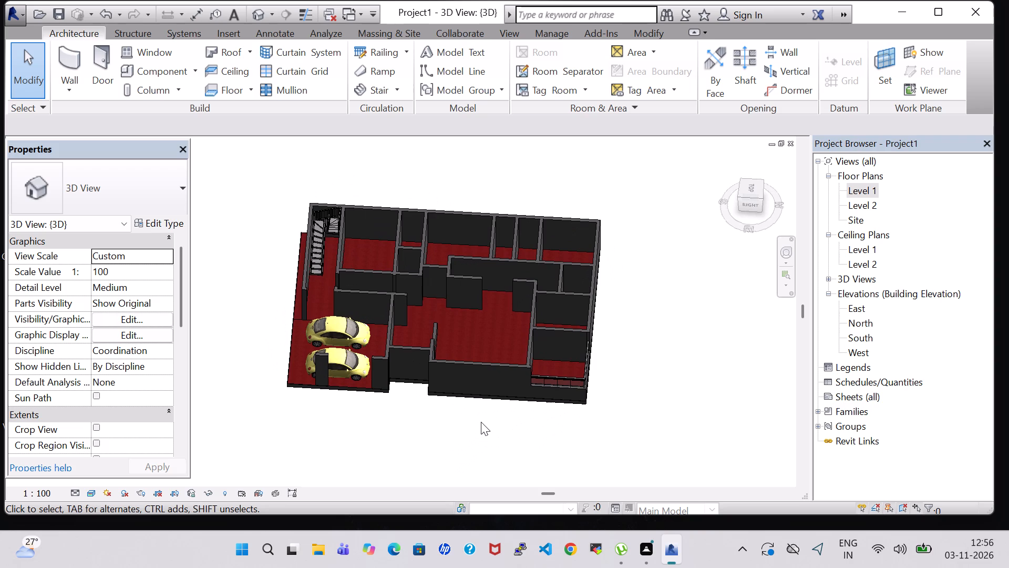
middle_drag(641, 343, 657, 313)
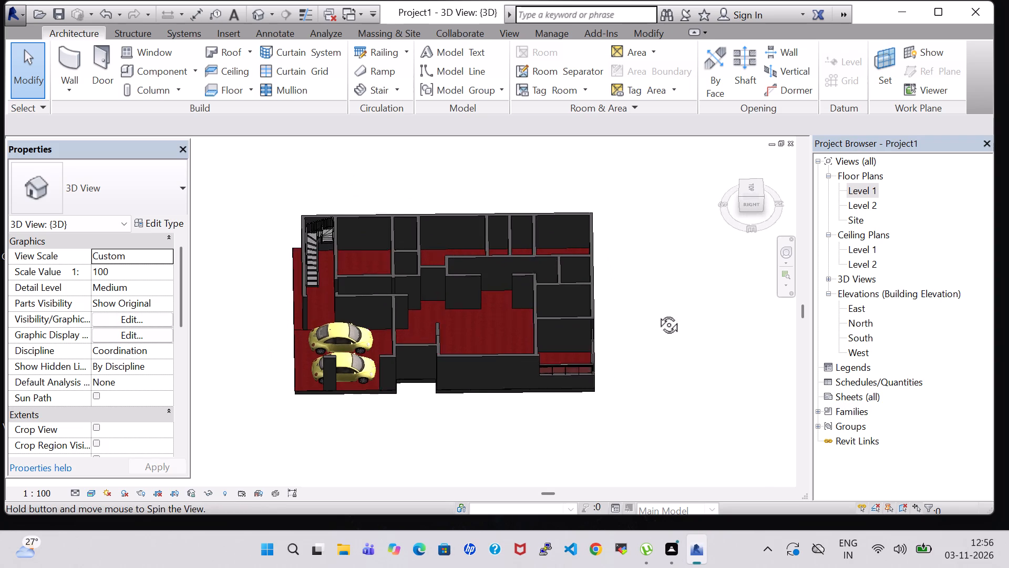
middle_drag(657, 313, 671, 237)
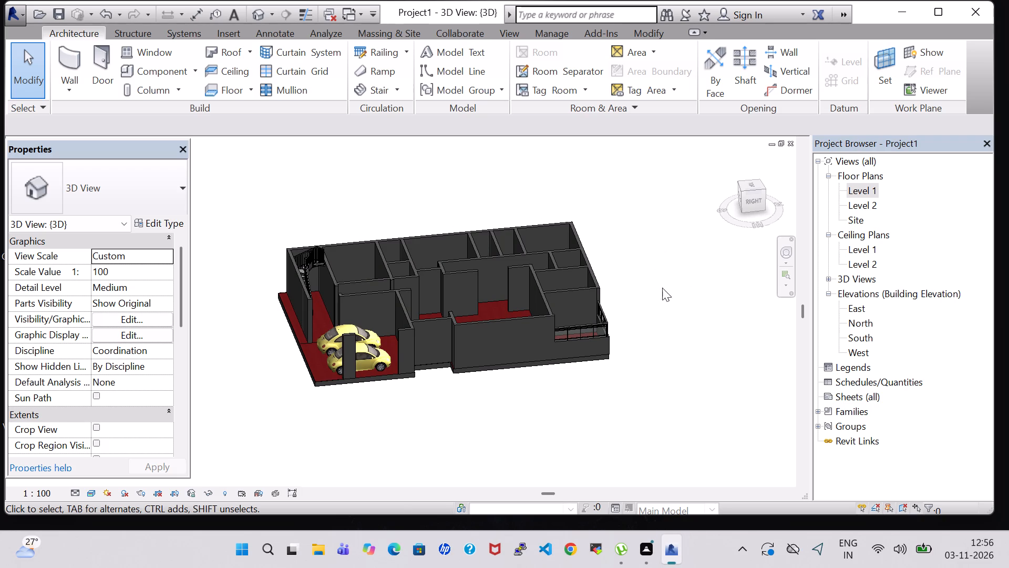
shift+middle_drag(663, 288, 627, 302)
scroll(346, 253, up, 9)
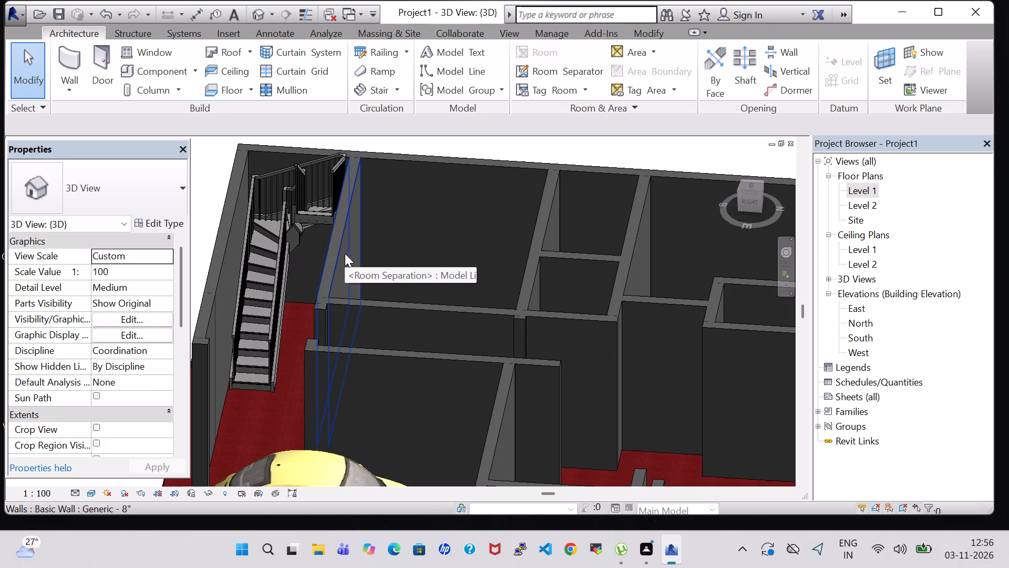
shift+middle_drag(293, 292, 561, 309)
shift+scroll(293, 292, up, 1)
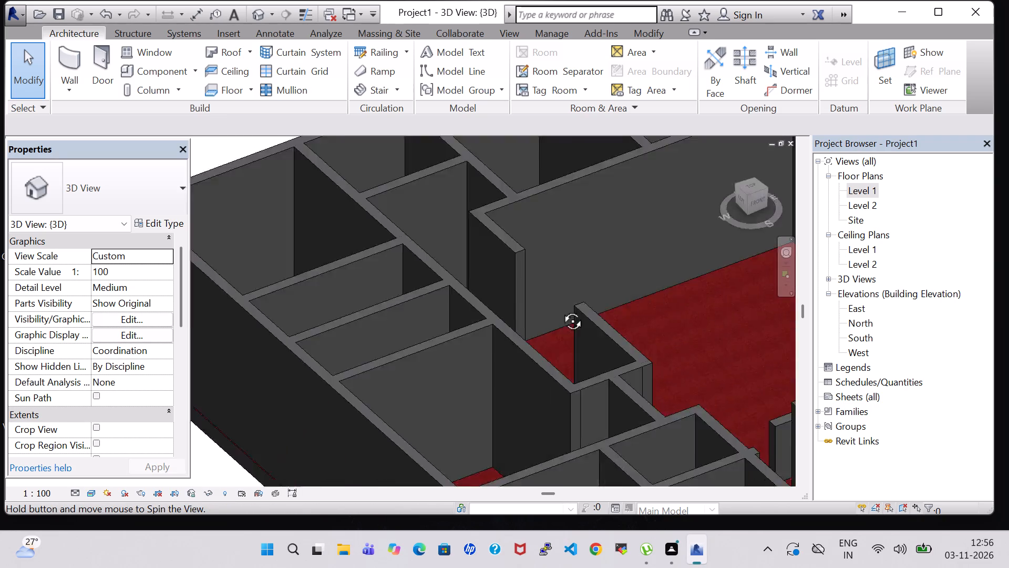
shift+middle_drag(561, 309, 569, 309)
shift+scroll(569, 309, down, 3)
scroll(568, 307, down, 3)
shift+middle_drag(619, 302, 540, 303)
scroll(548, 303, down, 1)
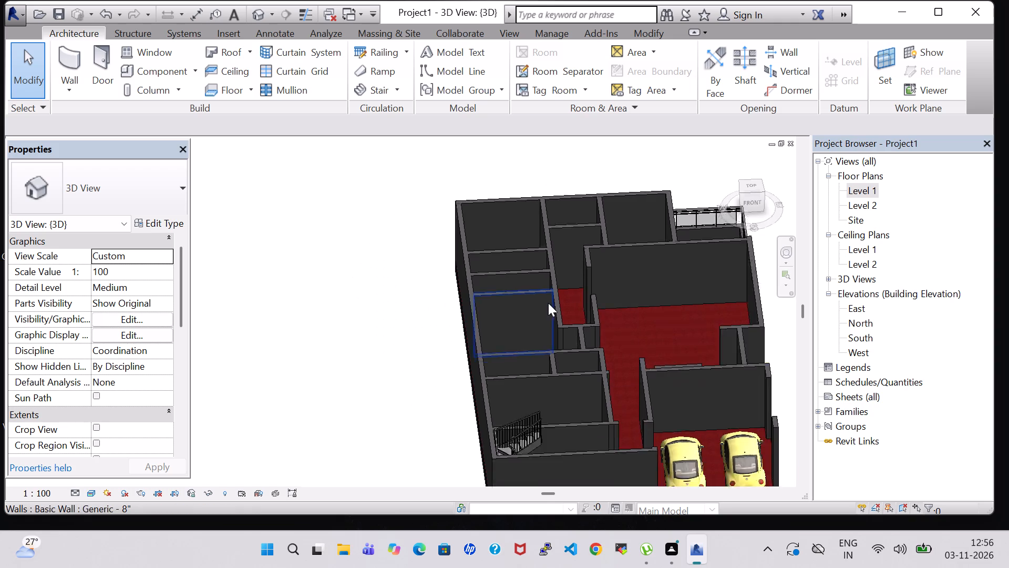
scroll(548, 303, down, 2)
middle_drag(613, 306, 603, 305)
shift+middle_drag(738, 371, 745, 323)
middle_drag(745, 323, 661, 331)
middle_drag(684, 399, 655, 350)
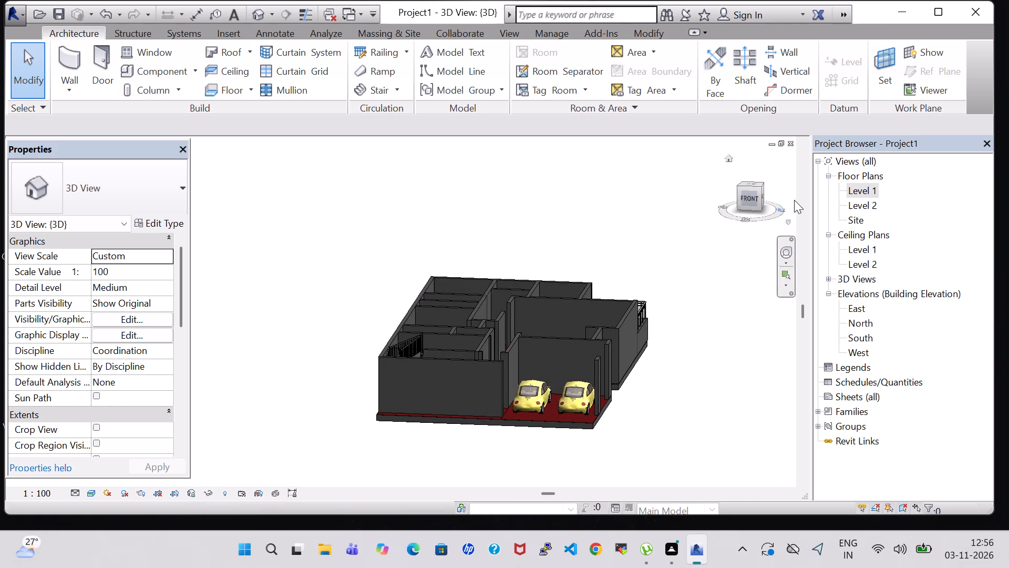
Return to the Level 1 floor plan and examine the whole house layout.
double_click(869, 189)
scroll(482, 225, down, 1)
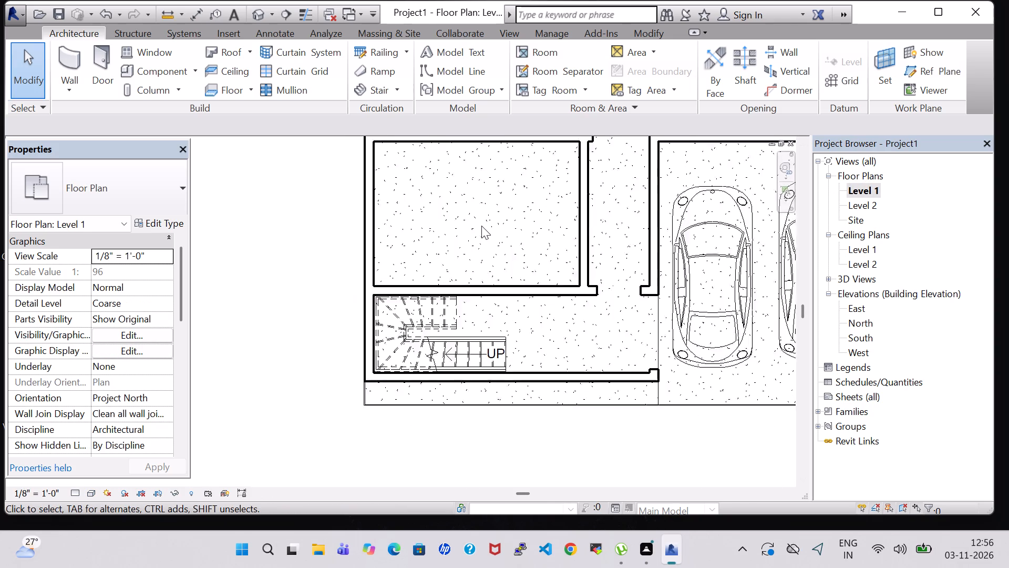
scroll(481, 226, down, 1)
click(345, 324)
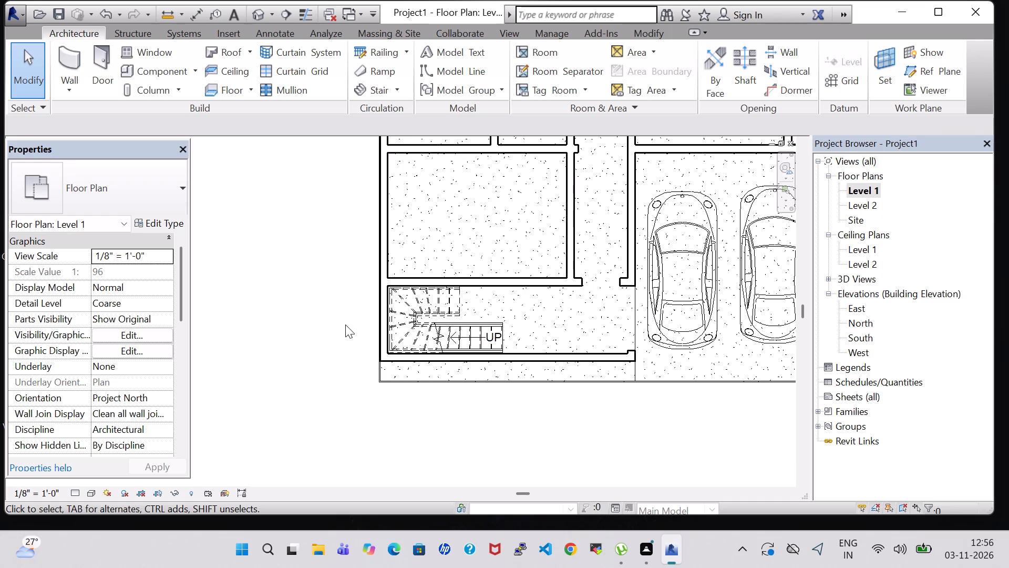
scroll(345, 324, down, 4)
middle_drag(682, 207, 630, 295)
scroll(630, 295, down, 1)
middle_drag(629, 270, 613, 324)
scroll(612, 321, down, 1)
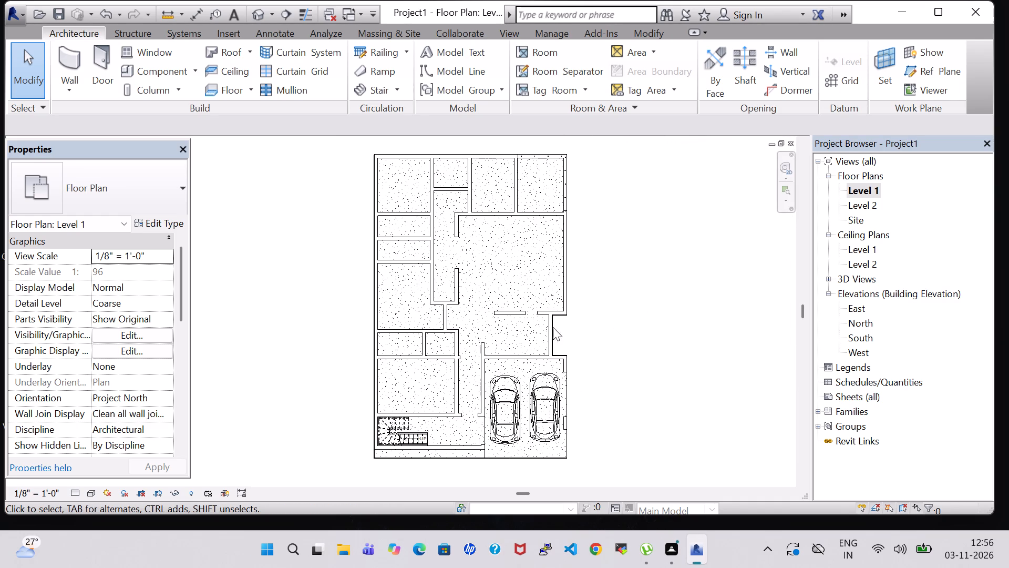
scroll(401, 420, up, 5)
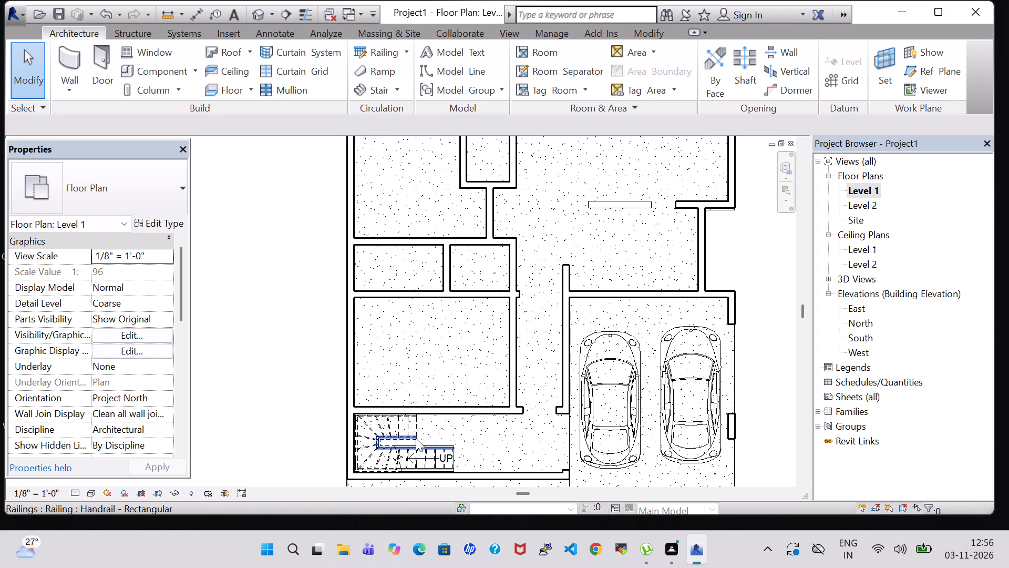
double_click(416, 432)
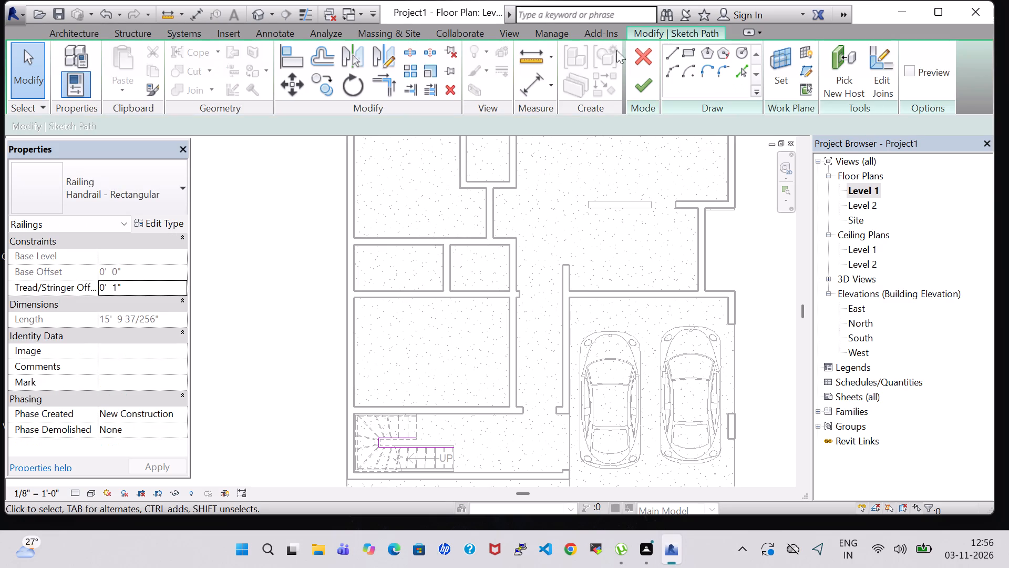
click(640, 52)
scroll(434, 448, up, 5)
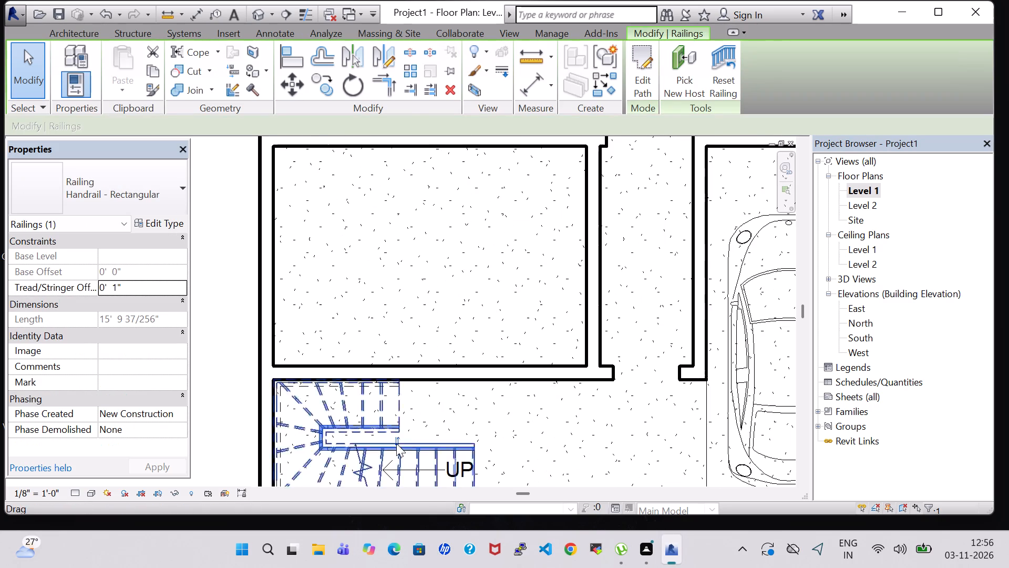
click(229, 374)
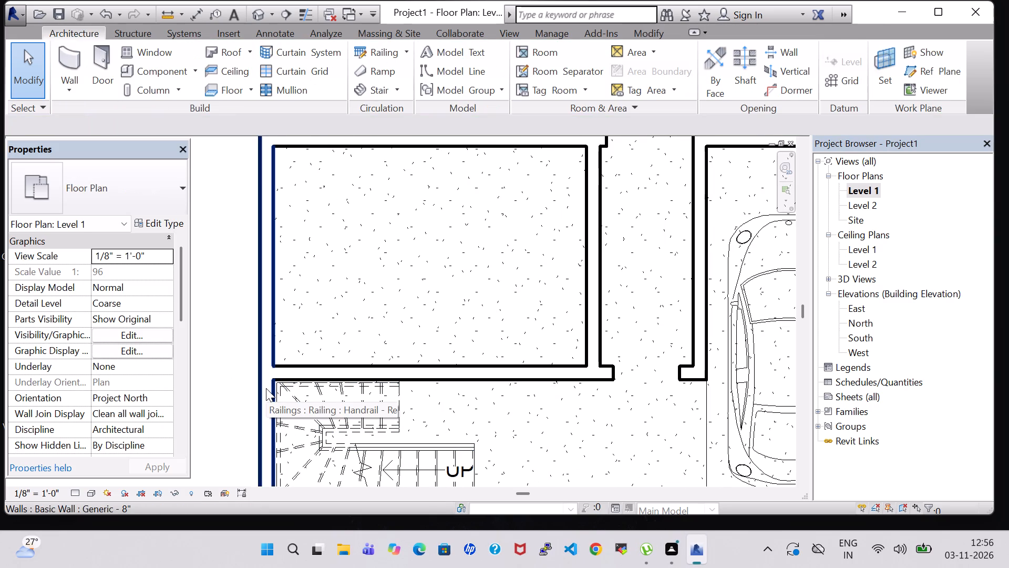
Lengthen the winder stair's north leg and shorten its south leg to about 8'-9" each, and finish the stair edit.
scroll(267, 388, down, 3)
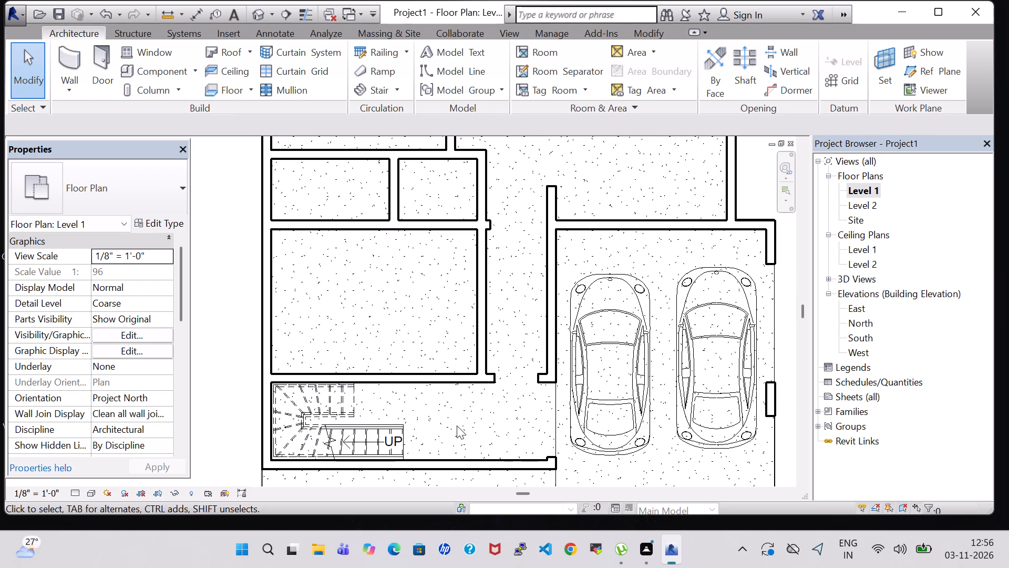
scroll(457, 425, down, 2)
double_click(387, 423)
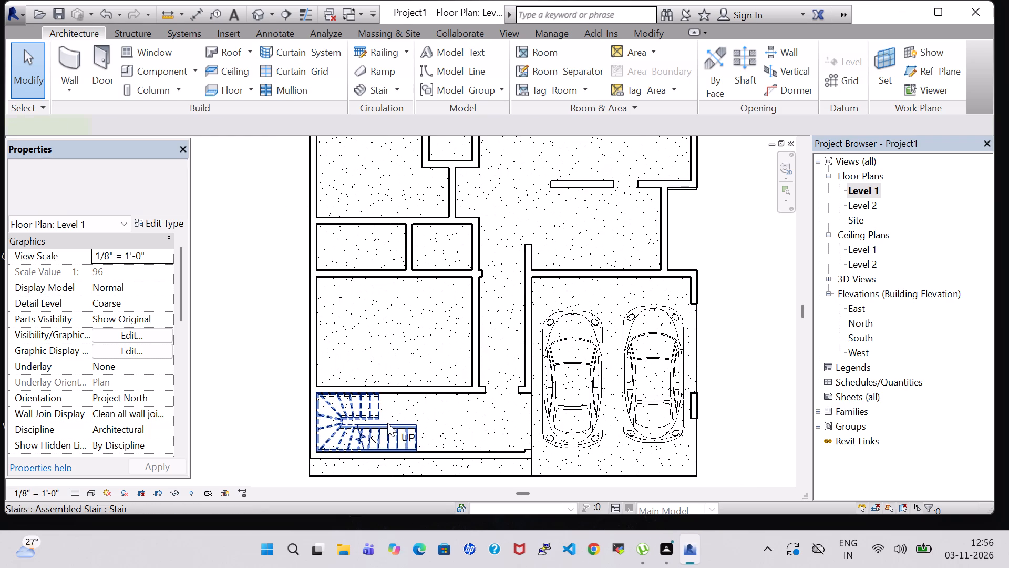
click(370, 400)
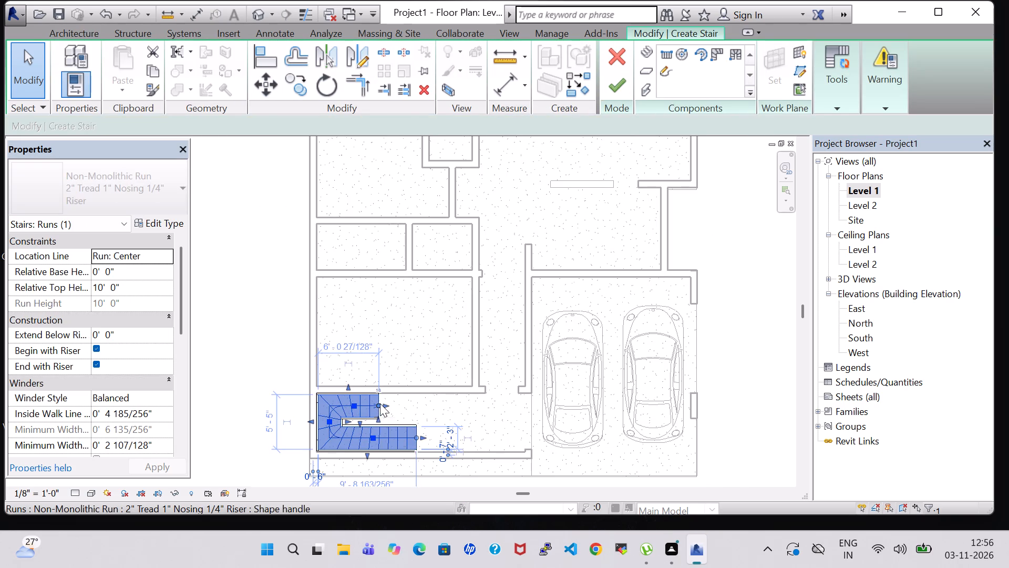
drag(380, 403, 399, 405)
drag(414, 436, 413, 436)
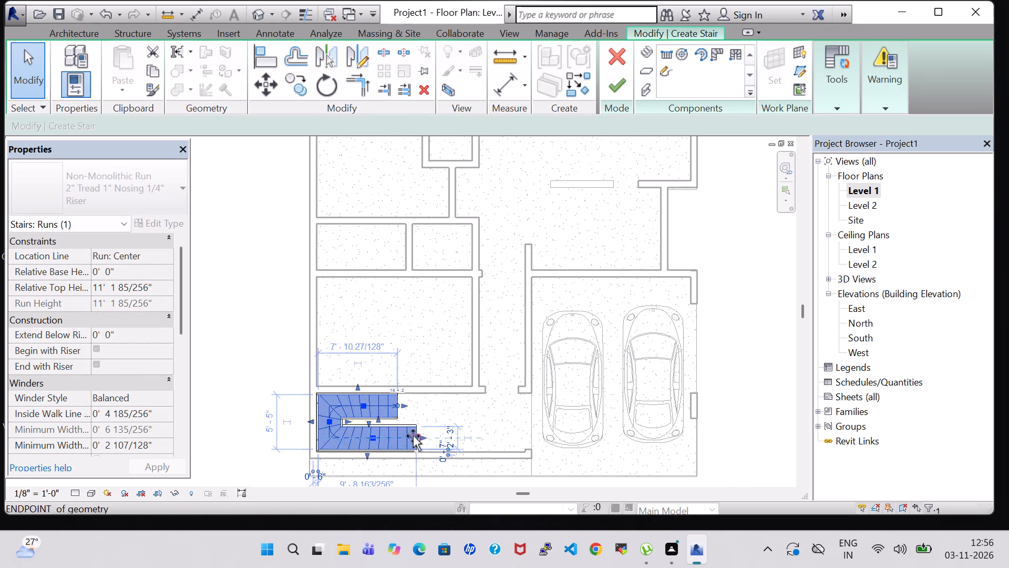
drag(413, 436, 405, 436)
drag(398, 404, 406, 406)
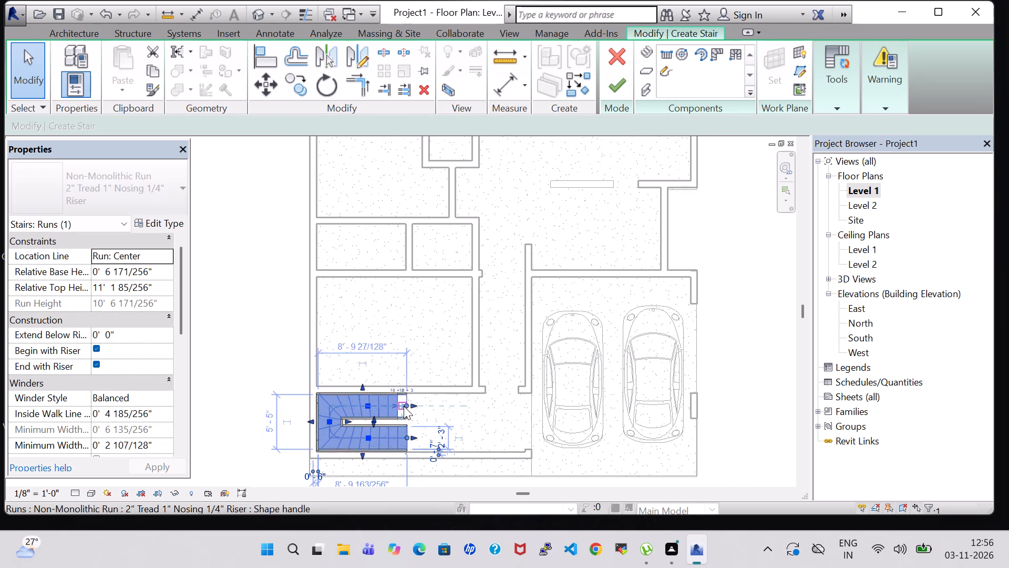
click(619, 88)
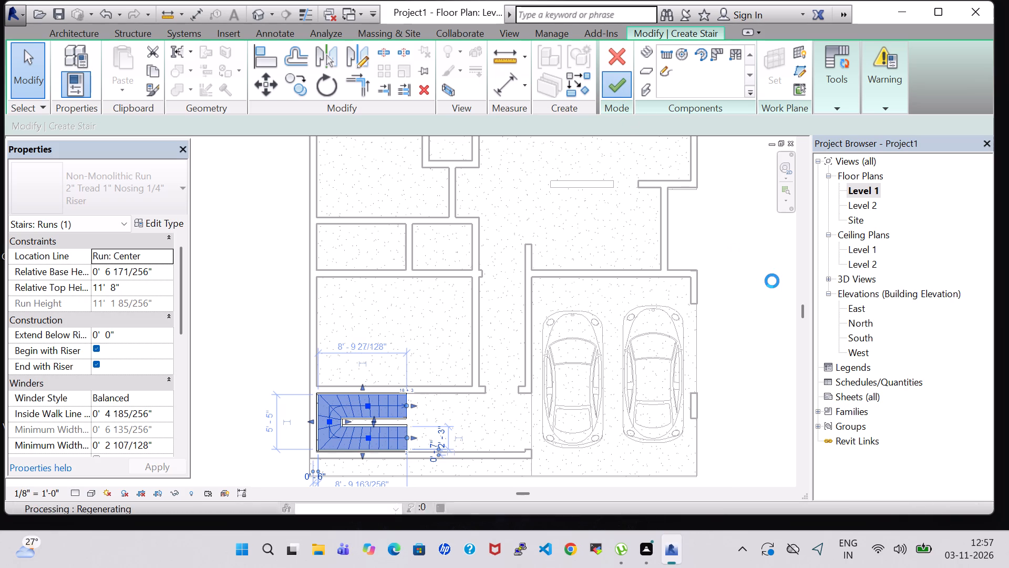
click(750, 313)
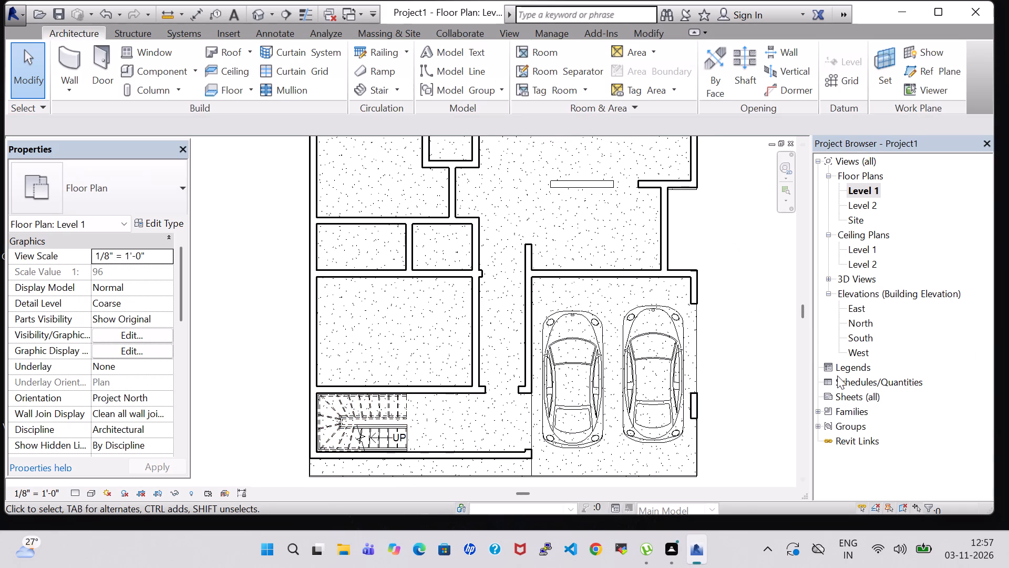
Turn off Show Room Number in the Room Tag type used for placing rooms.
scroll(740, 334, down, 2)
middle_drag(730, 277, 693, 298)
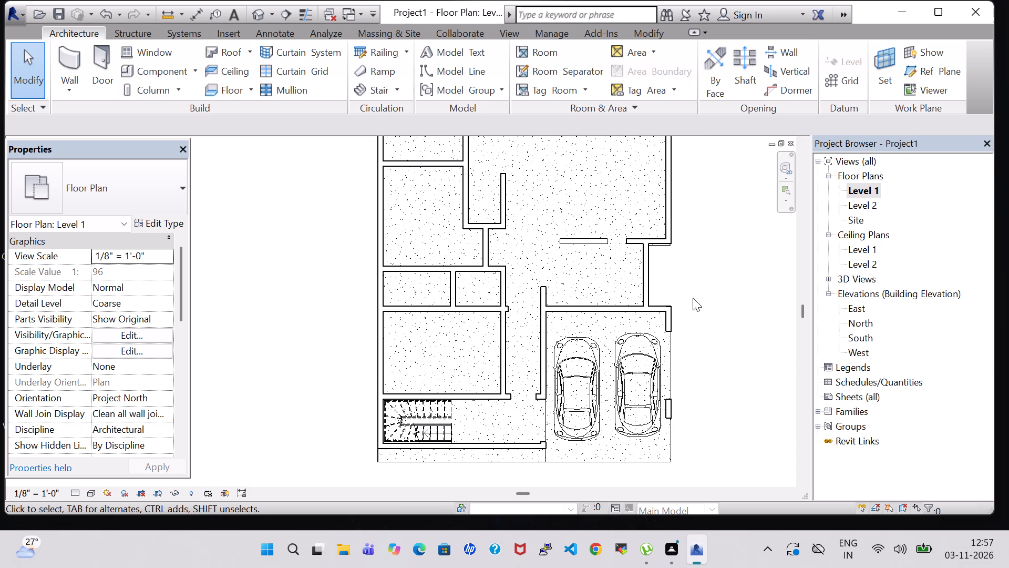
scroll(693, 298, down, 1)
middle_drag(698, 295, 676, 315)
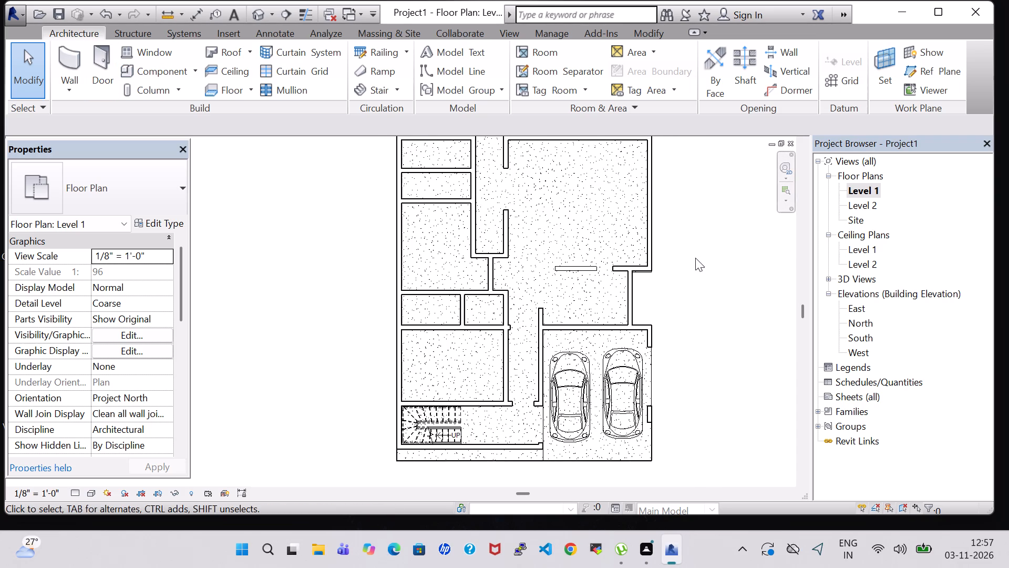
middle_drag(695, 258, 646, 305)
scroll(644, 305, down, 2)
middle_drag(666, 278, 649, 276)
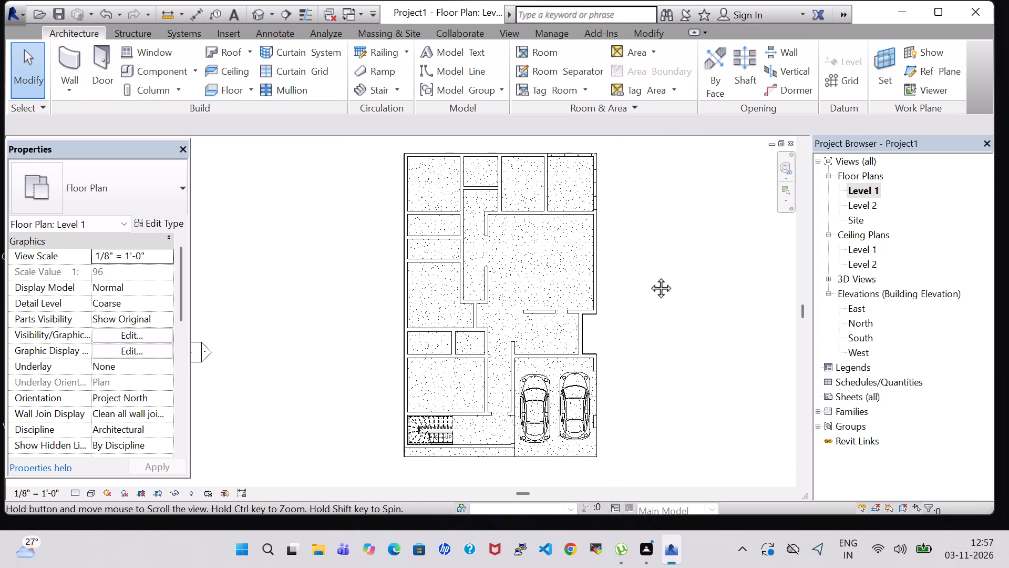
middle_drag(649, 276, 646, 276)
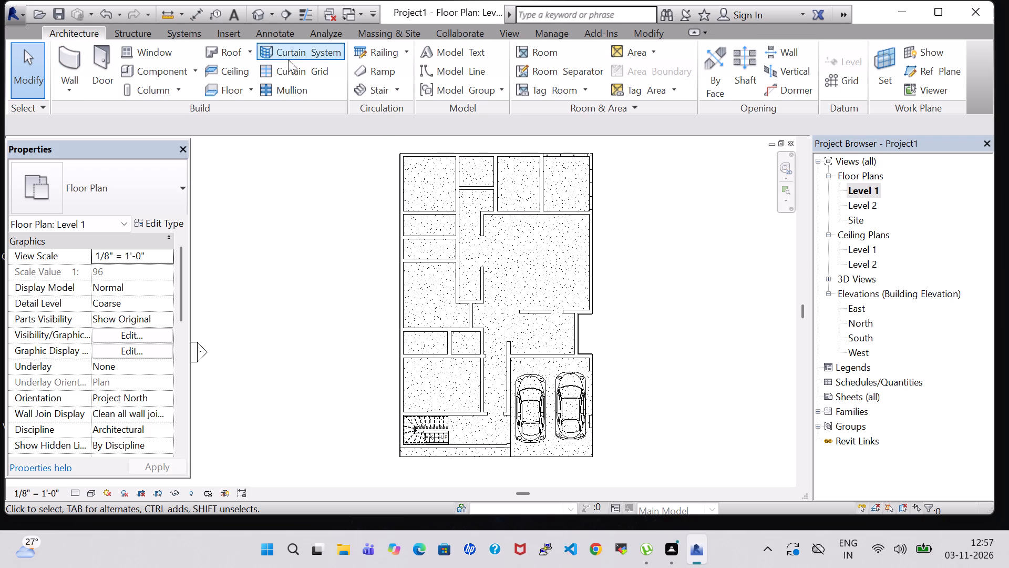
click(533, 52)
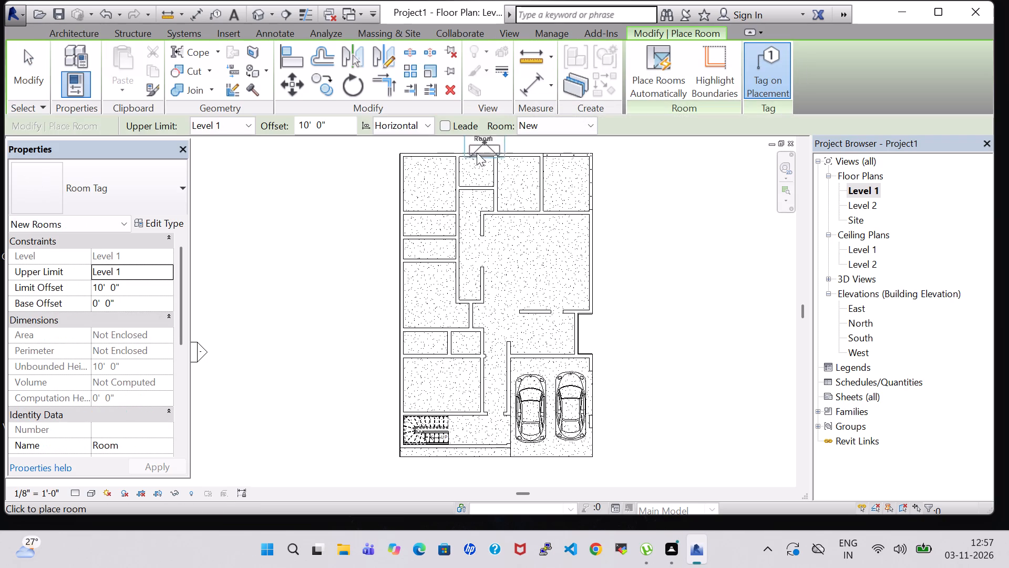
click(151, 224)
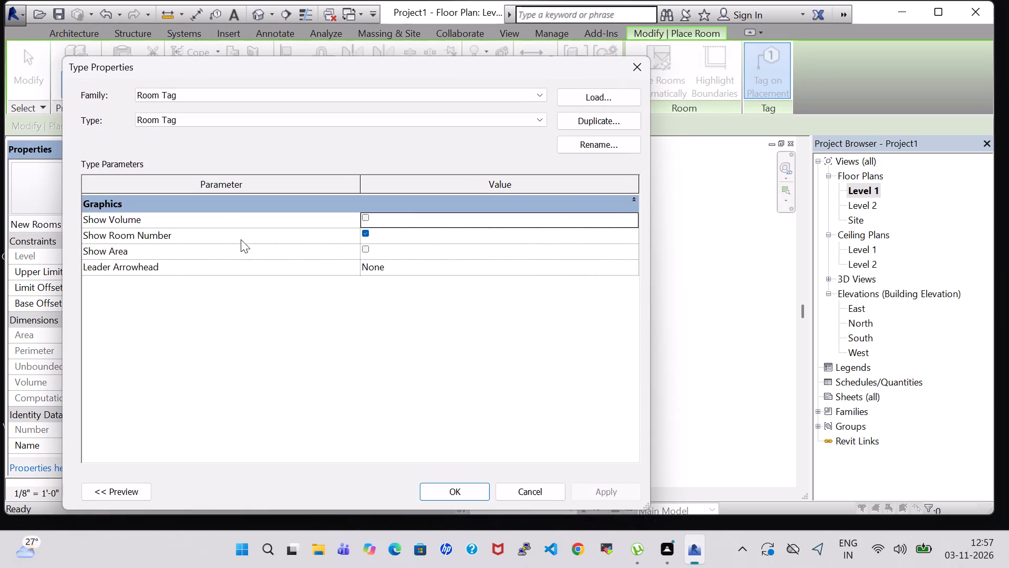
click(364, 234)
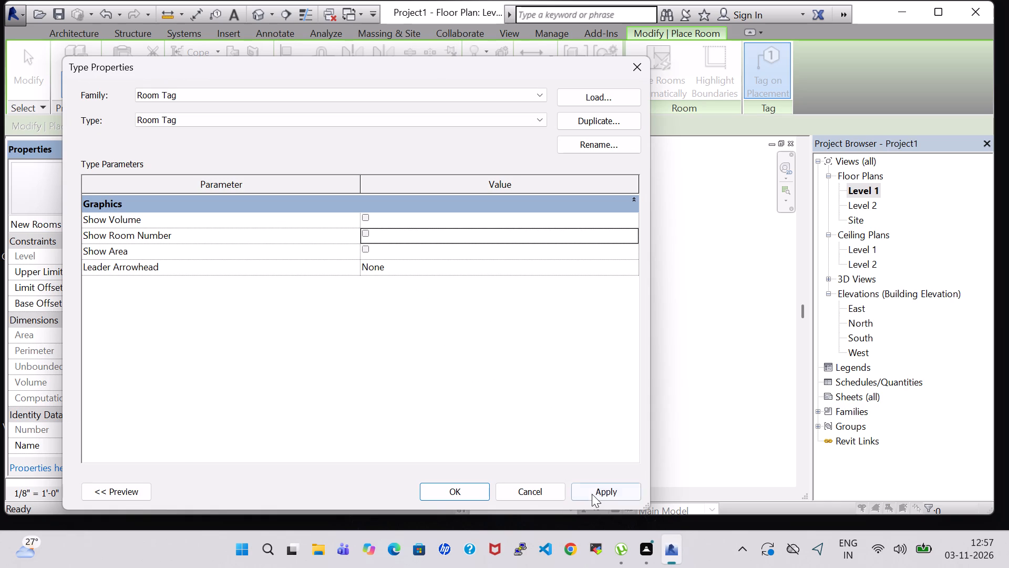
click(592, 493)
click(464, 493)
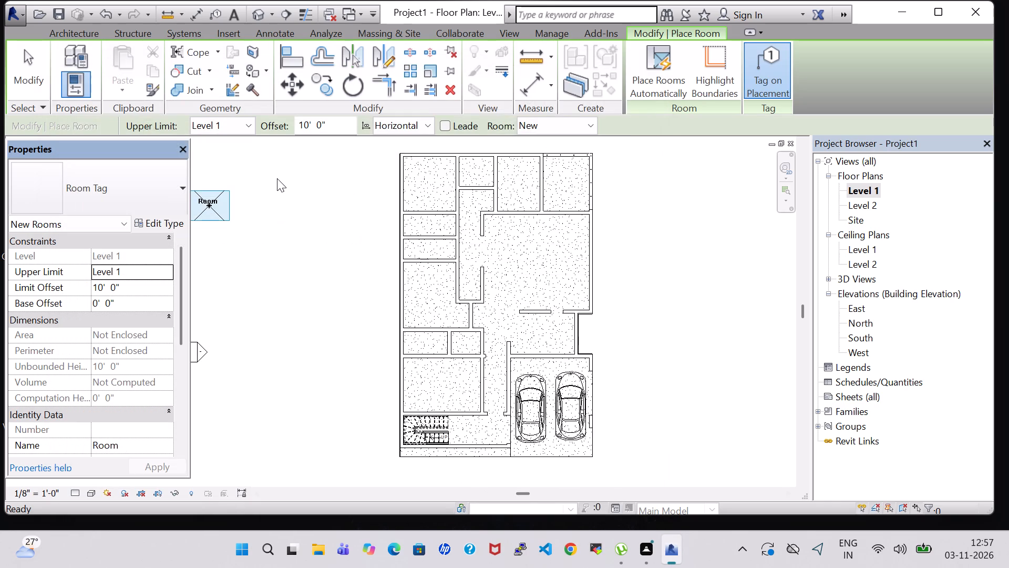
key(Escape)
Place tagged rooms in the three westernmost top-row spaces and four enclosed spaces down the west side, skipping the second narrow one.
click(526, 50)
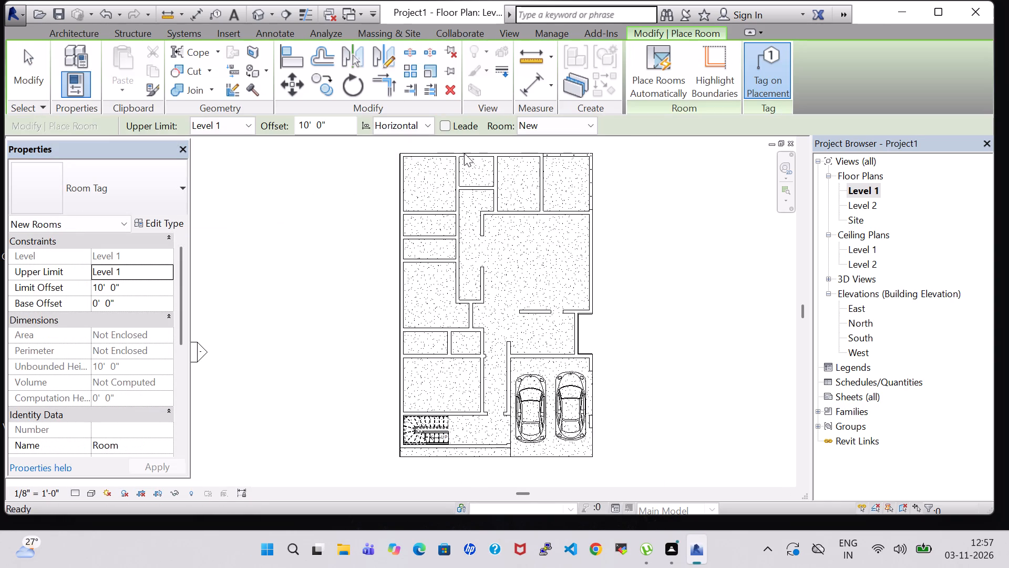
click(430, 188)
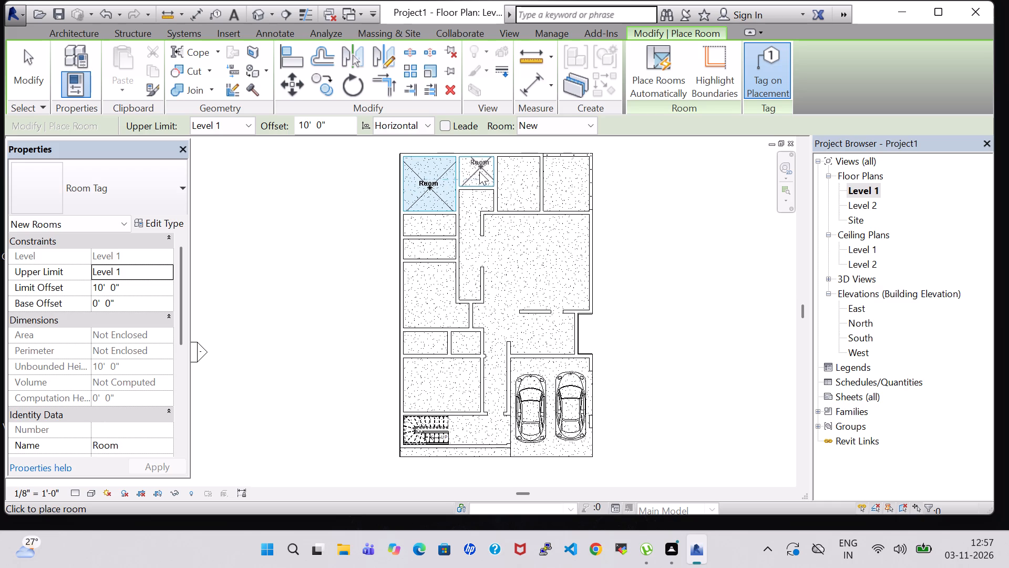
click(475, 174)
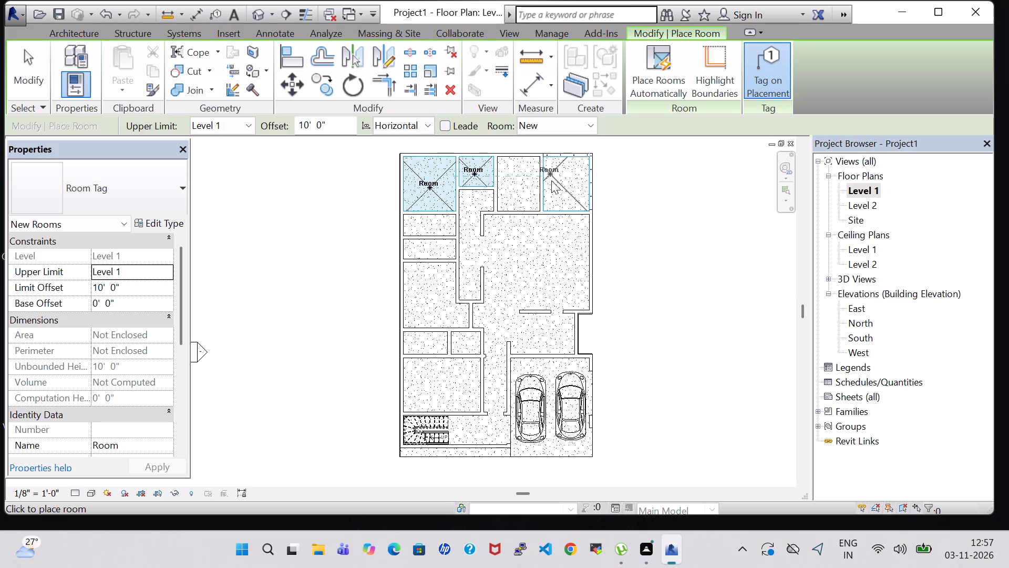
click(520, 188)
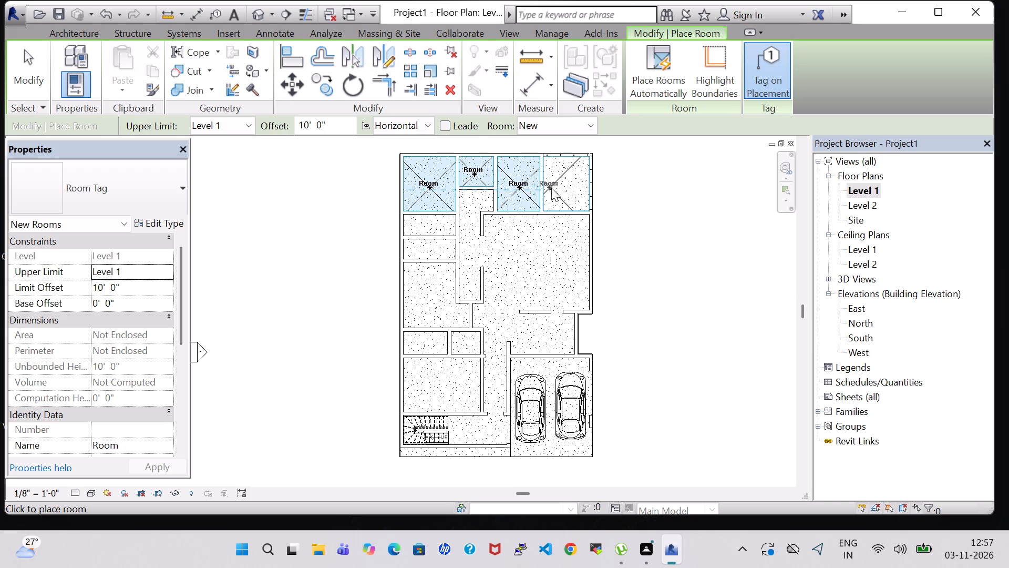
click(429, 229)
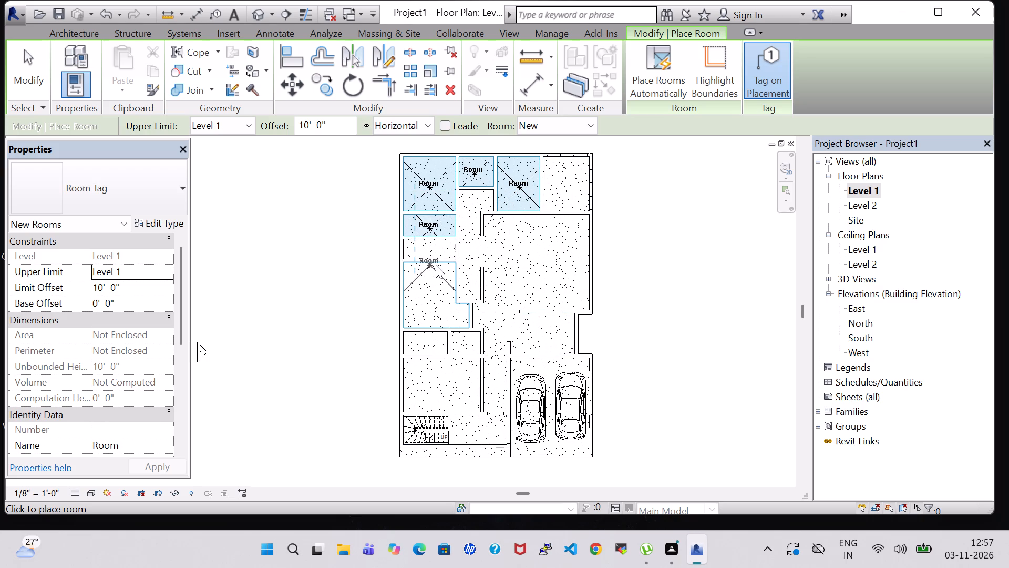
scroll(436, 265, up, 5)
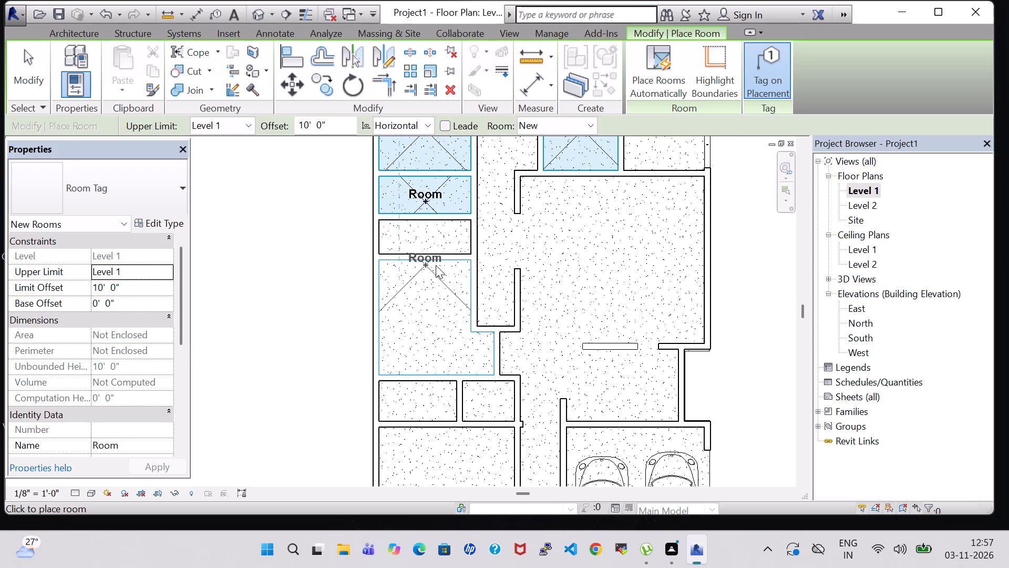
click(429, 329)
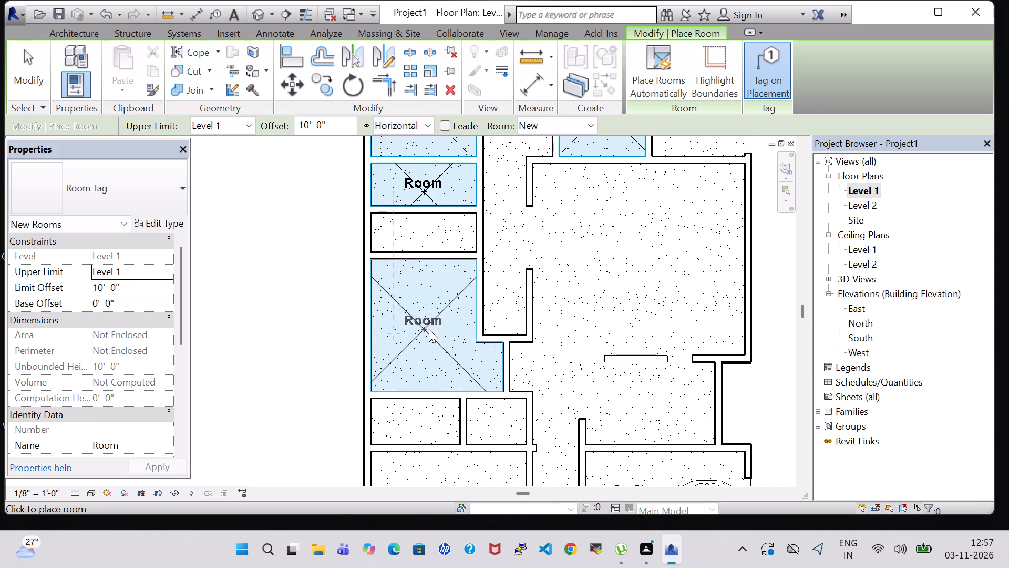
scroll(325, 312, down, 3)
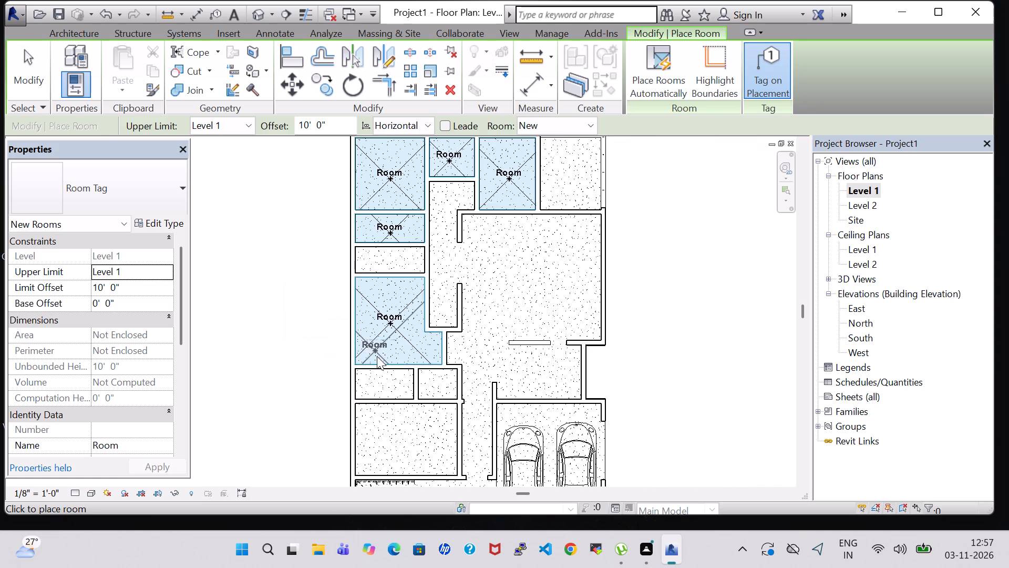
click(386, 388)
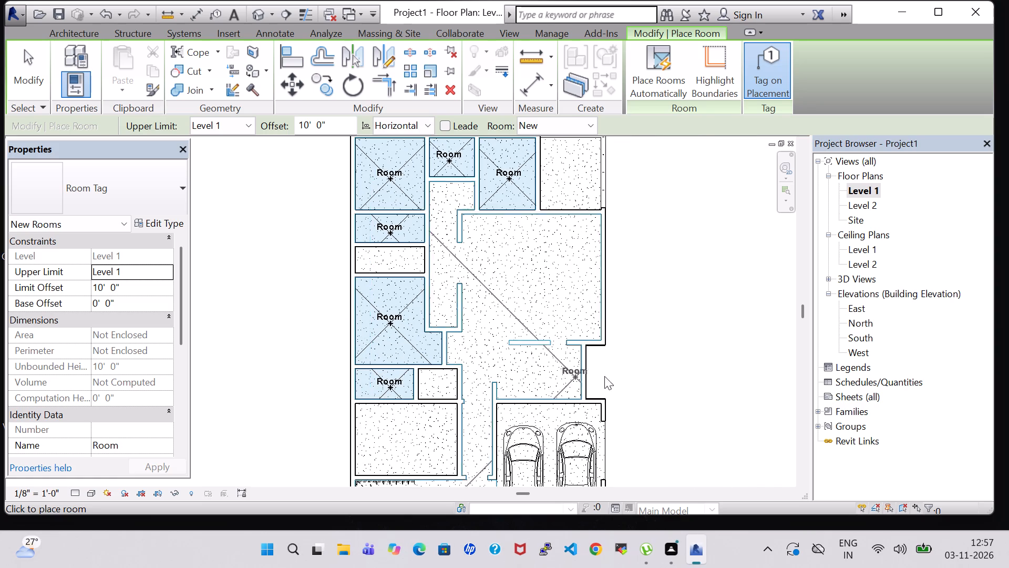
middle_drag(626, 370, 642, 311)
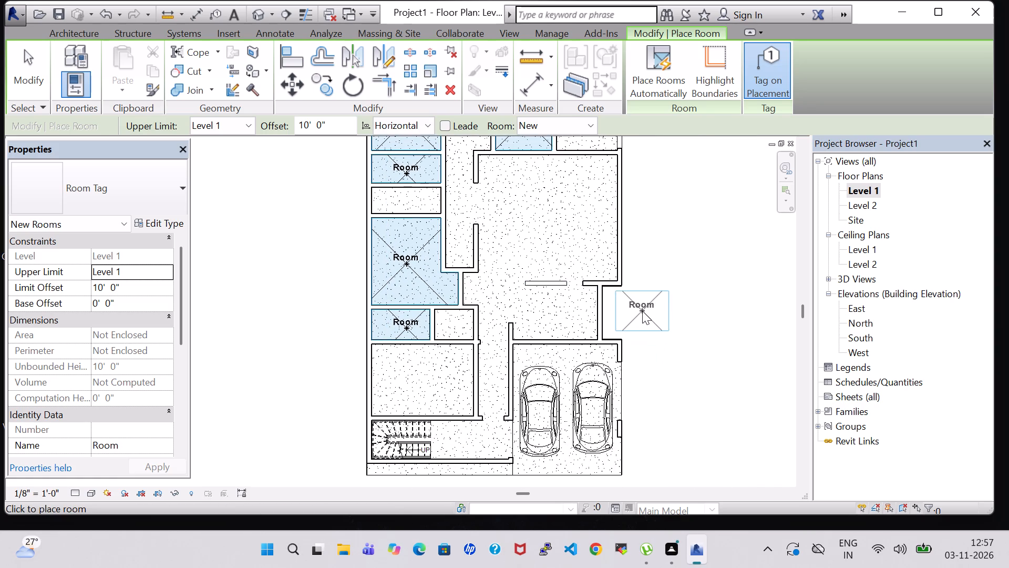
click(418, 380)
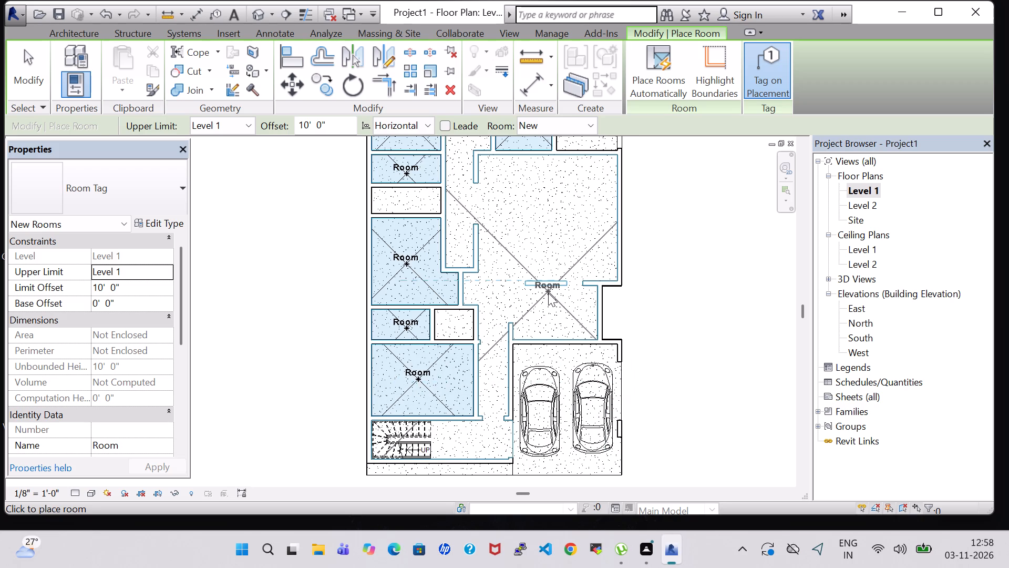
Place three tagged rooms in the open central area: one just north of the garage and two side by side in the large hall.
click(560, 320)
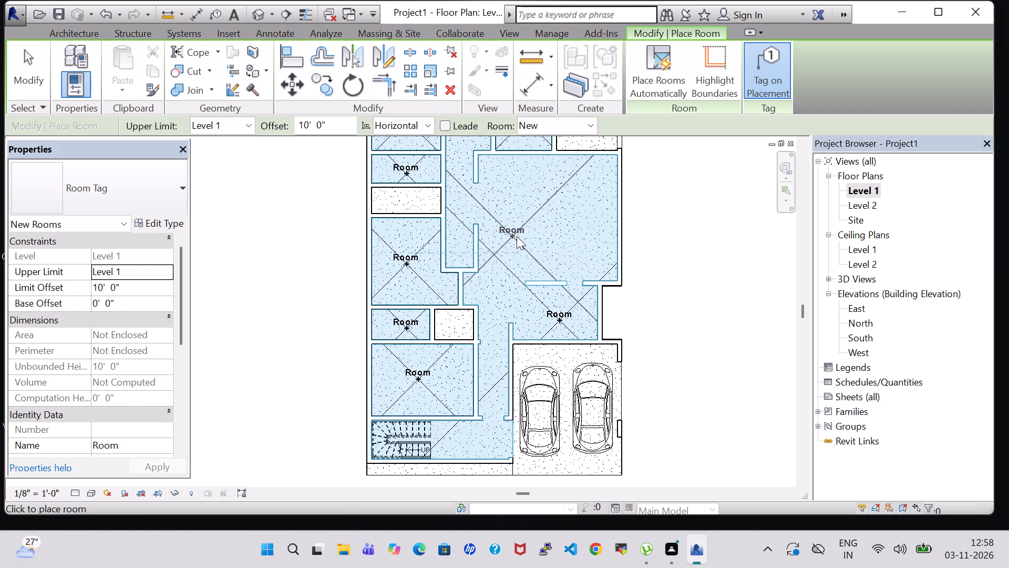
click(509, 226)
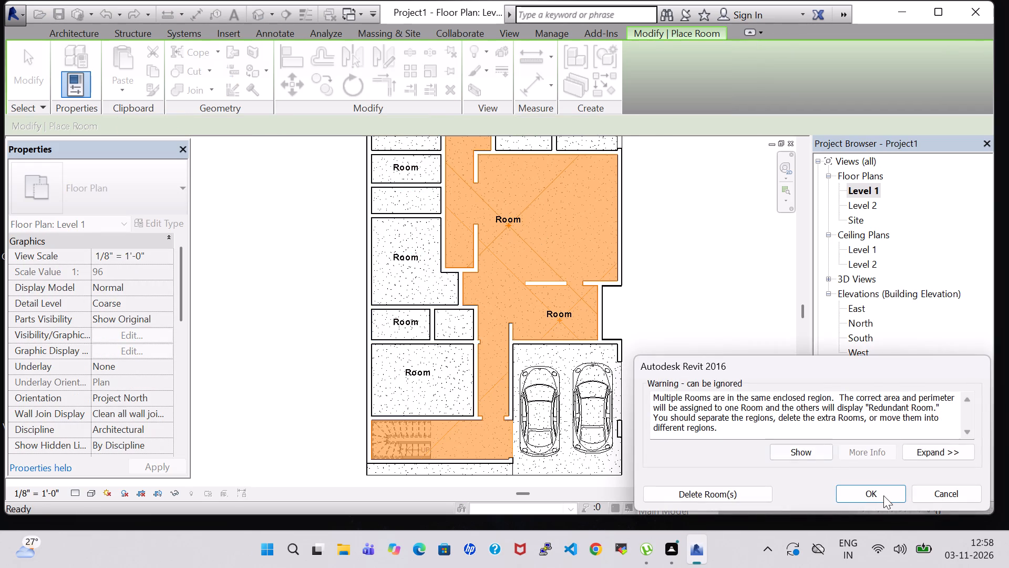
click(888, 500)
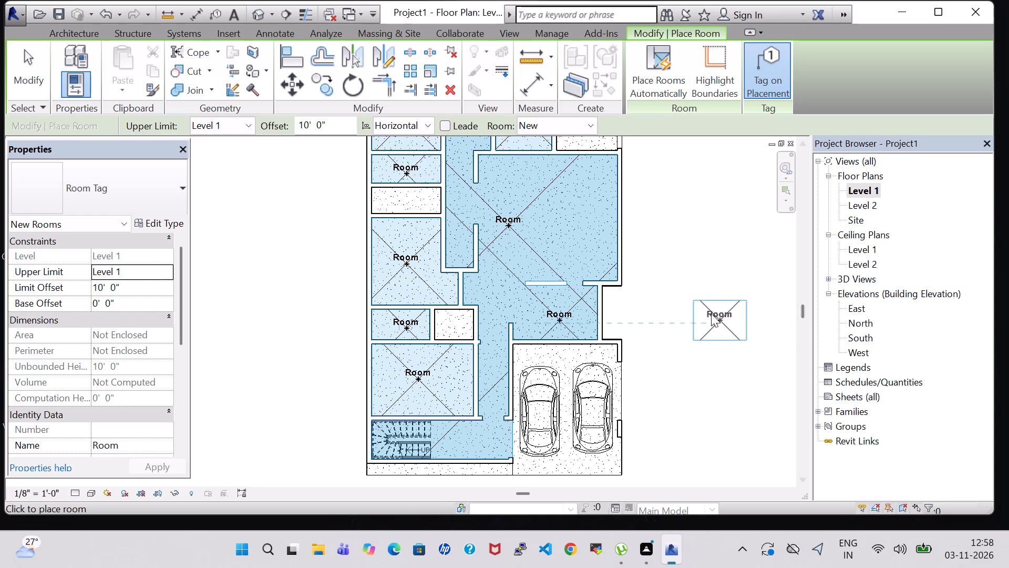
click(570, 224)
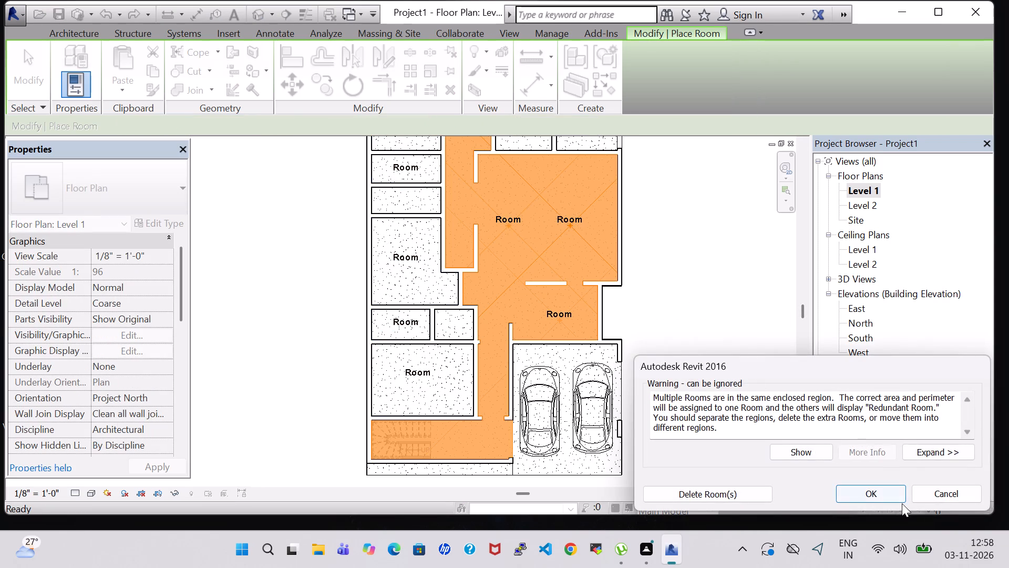
click(892, 499)
key(Escape)
key(Escape)
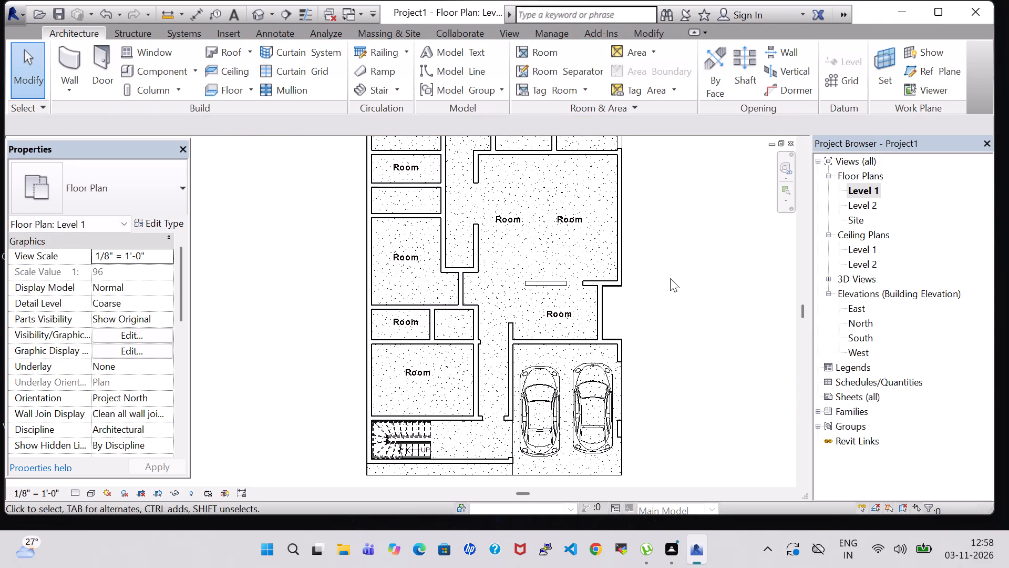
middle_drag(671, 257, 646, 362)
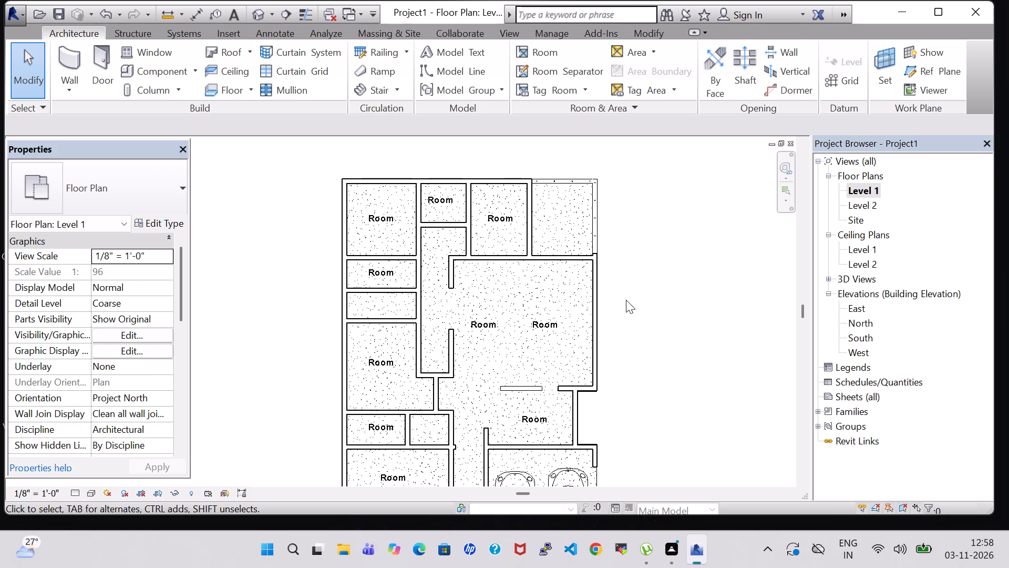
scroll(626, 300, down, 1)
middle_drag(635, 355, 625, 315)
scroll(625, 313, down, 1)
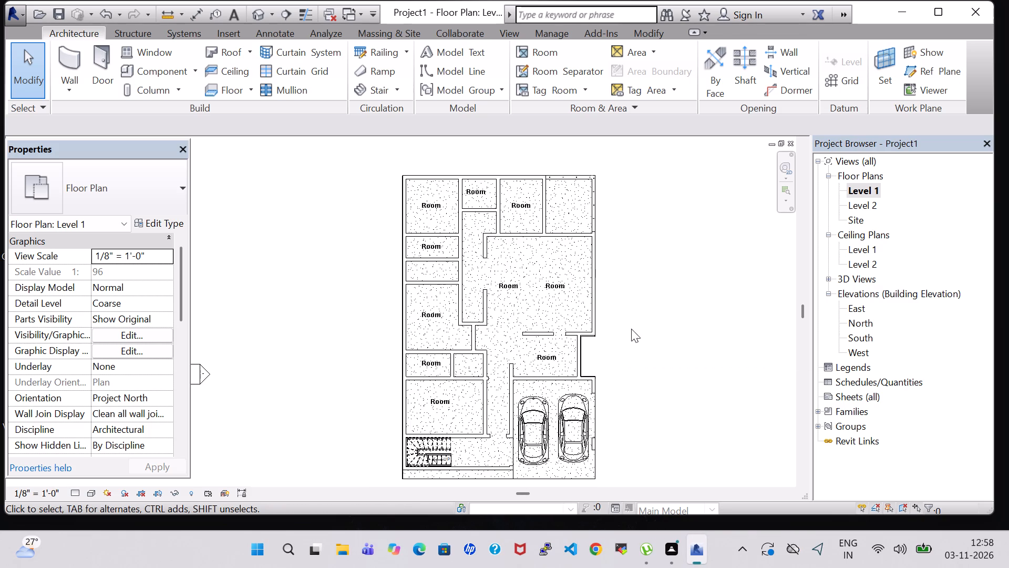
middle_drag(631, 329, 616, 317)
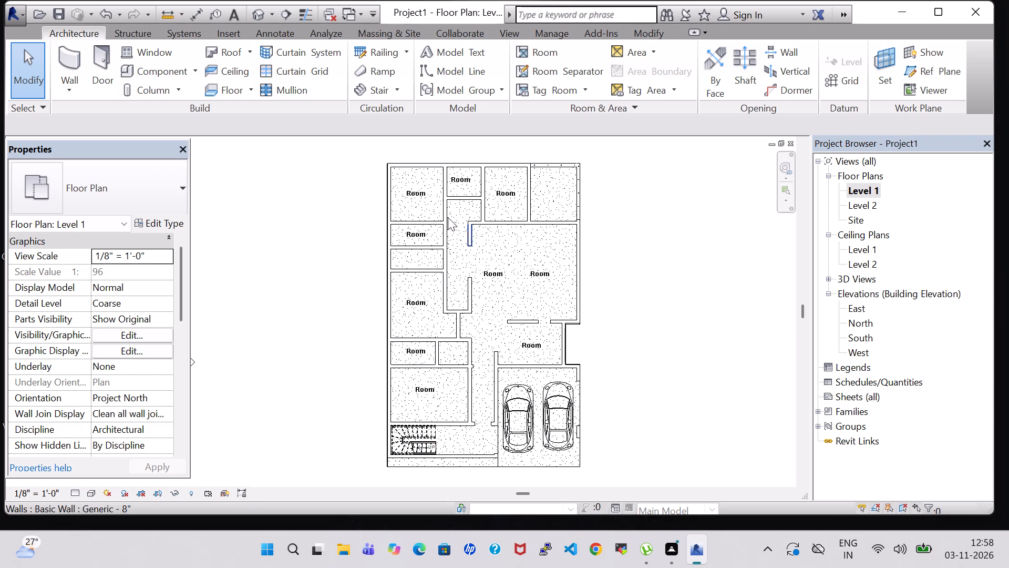
Rename the room in the northwest corner BEDROOM 3.
double_click(419, 198)
key(BackSpace)
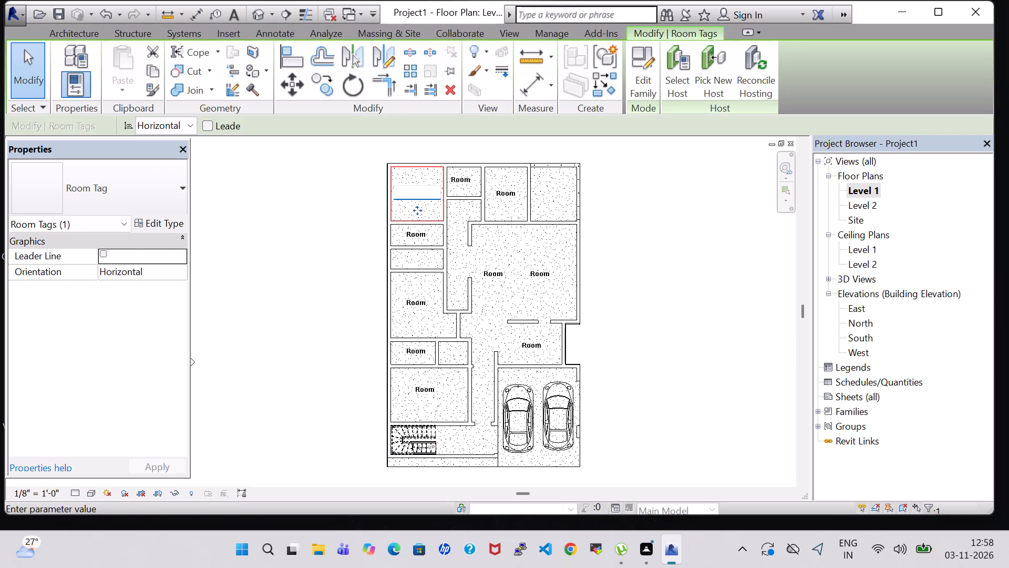
text(BED)
text(ROOM 3)
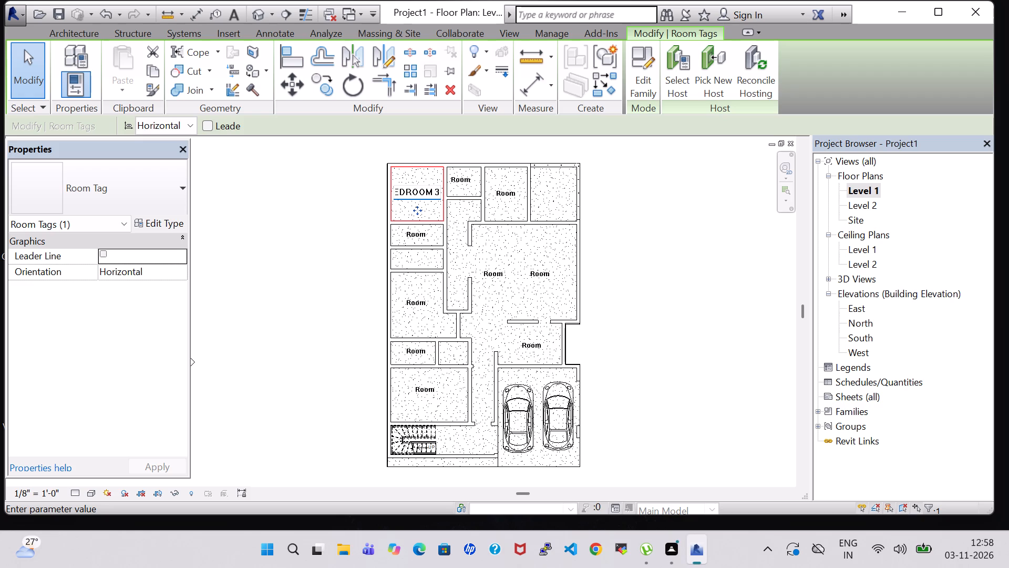
key(Return)
click(656, 238)
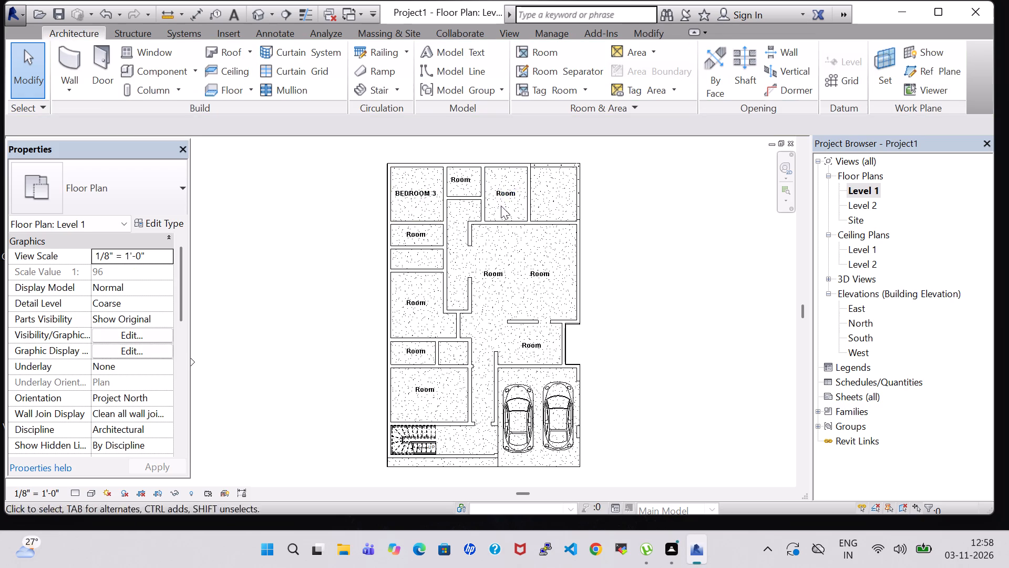
Rename the small room east of BEDROOM 3 PANTRY and nudge its tag slightly east to centre it.
double_click(460, 178)
key(BackSpace)
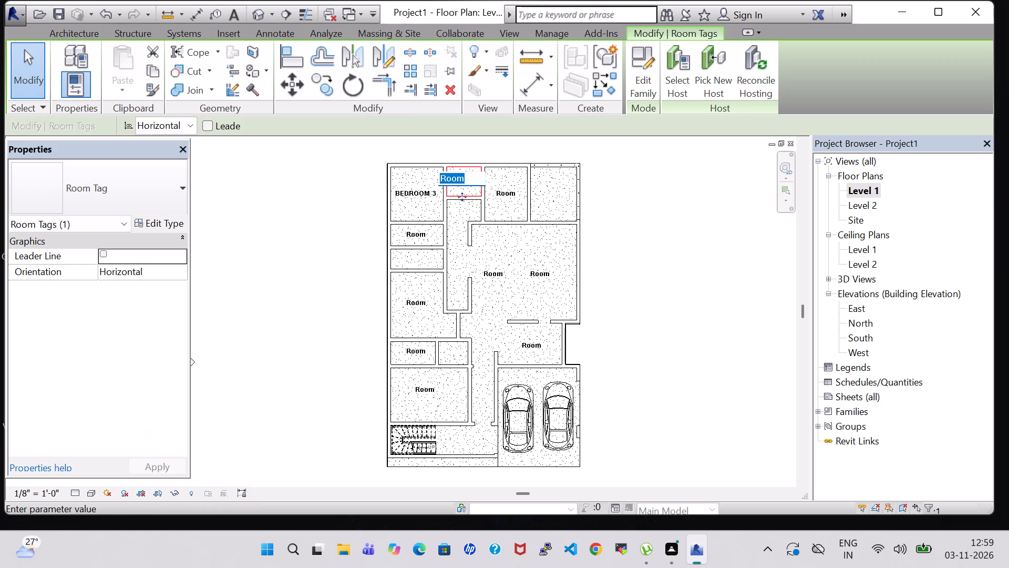
text(PANTRY)
key(Return)
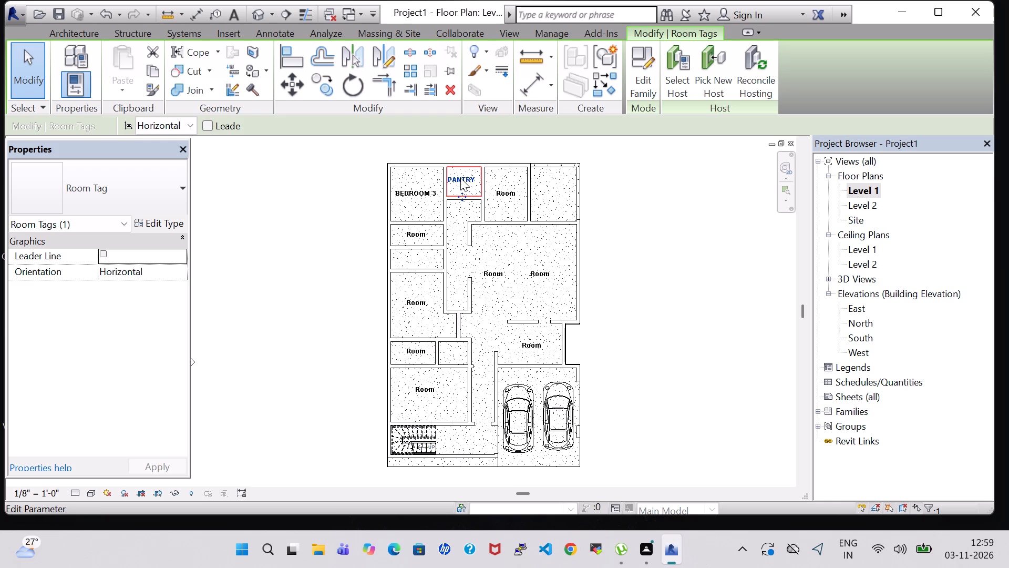
key(Right)
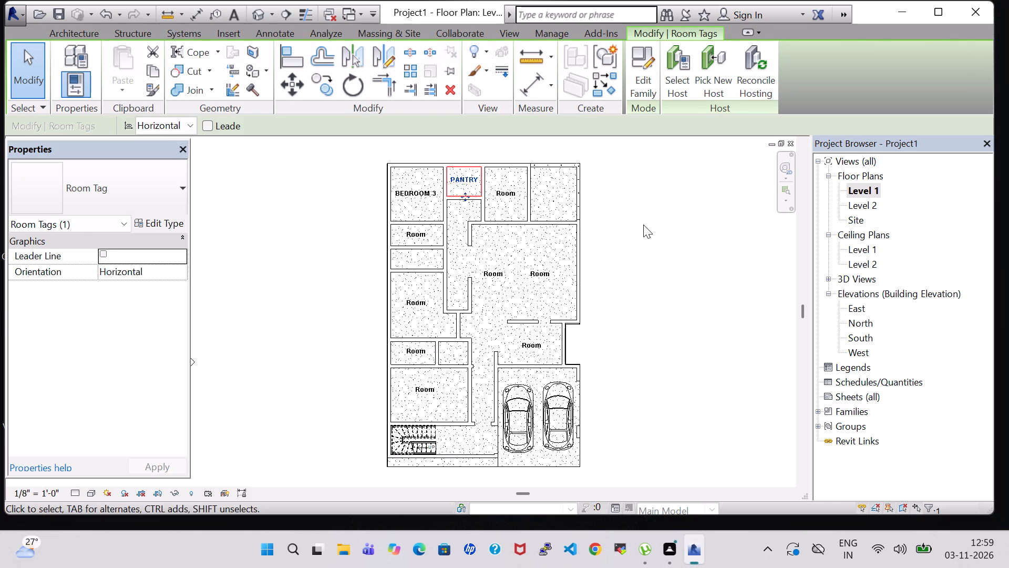
click(646, 225)
Rename the room east of the PANTRY BEDROOM 4.
double_click(509, 199)
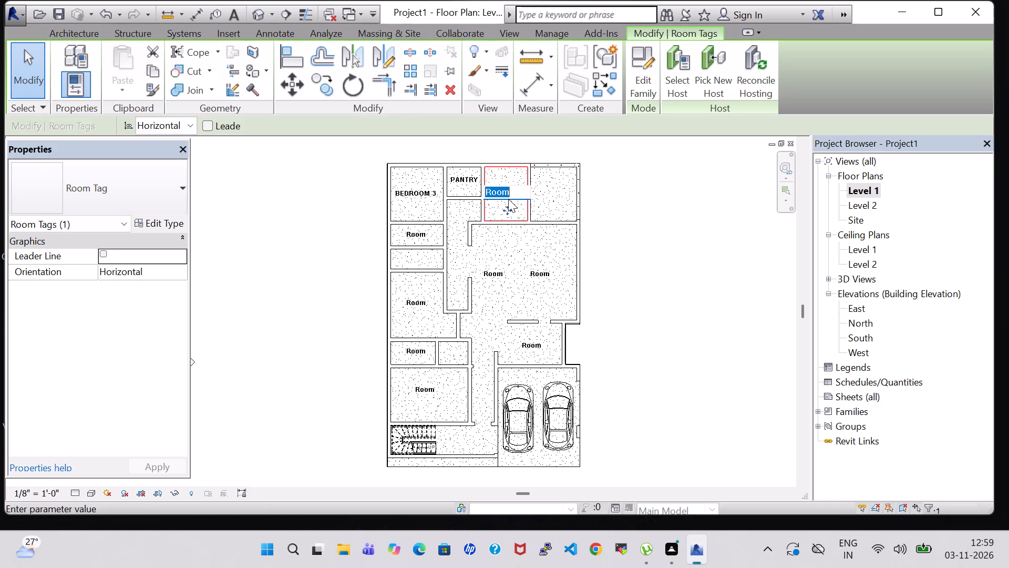
key(BackSpace)
text(BEDROOM 4)
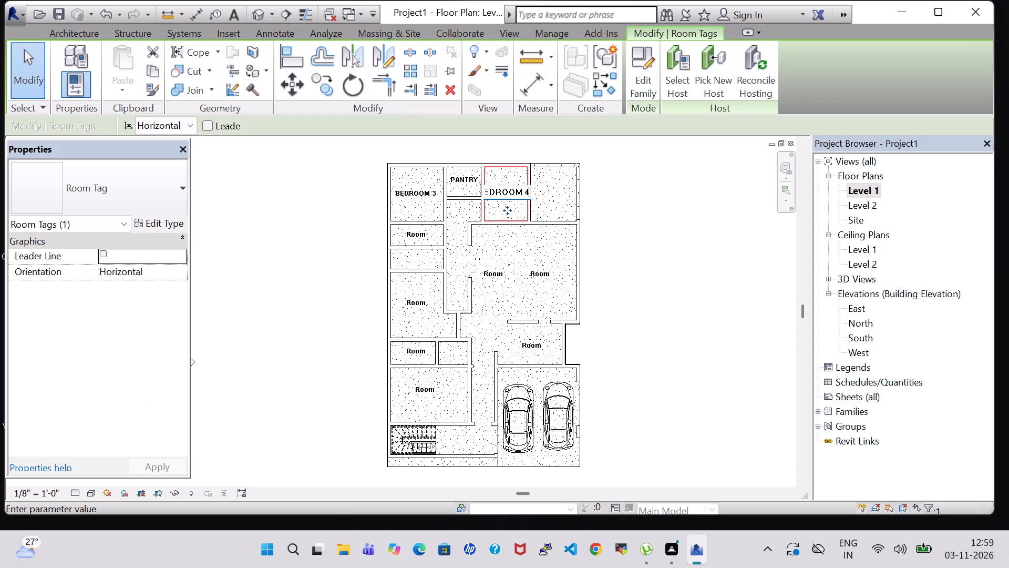
key(Return)
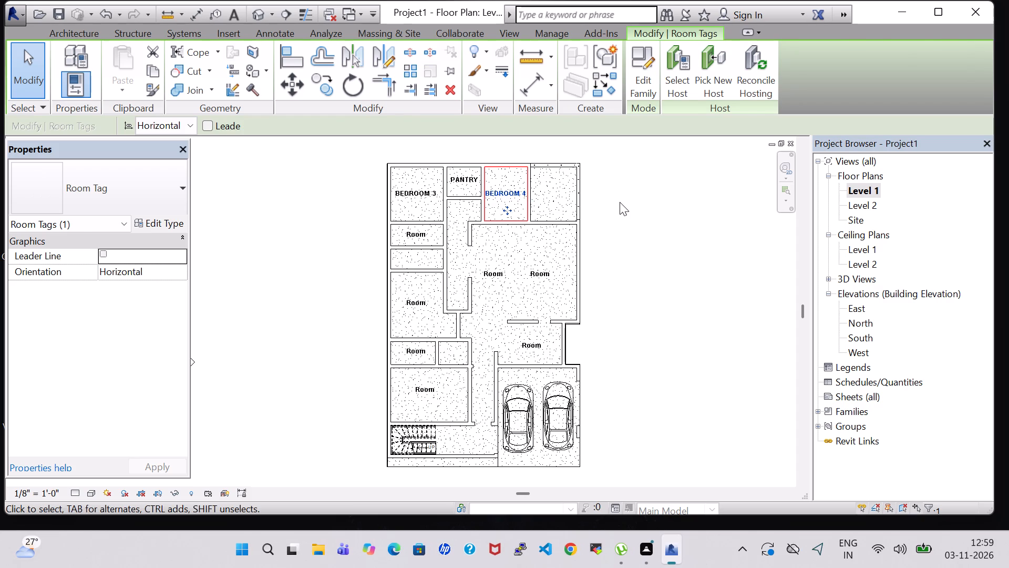
click(620, 202)
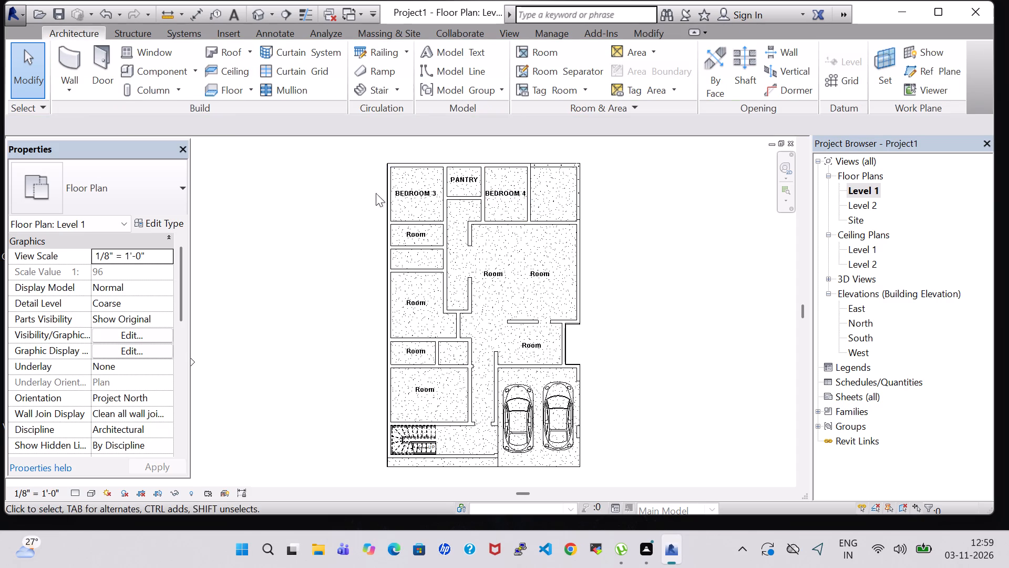
Rename the narrow room directly south of BEDROOM 3 WC and nudge its tag west.
double_click(416, 235)
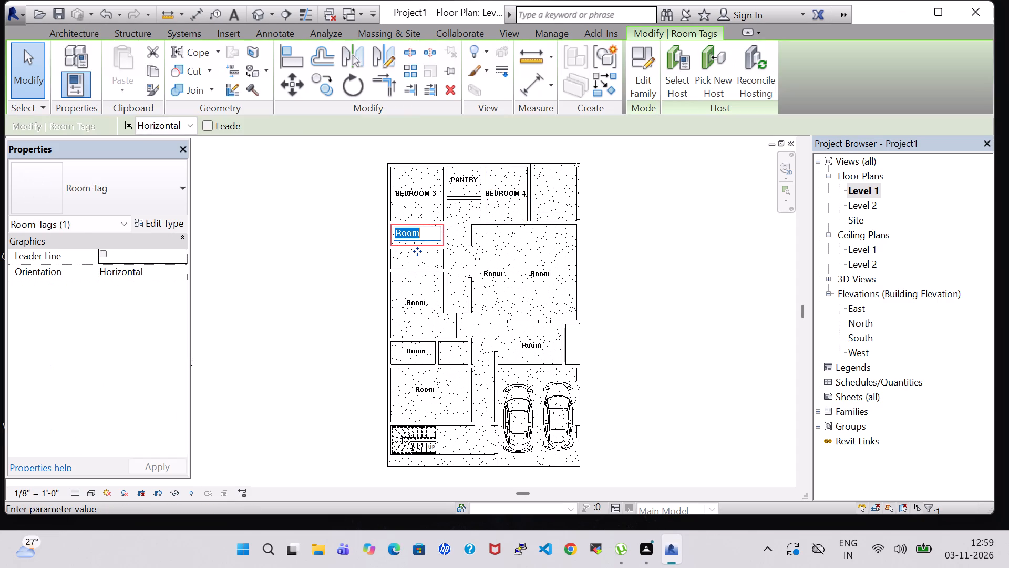
key(BackSpace)
text(WC)
key(Return)
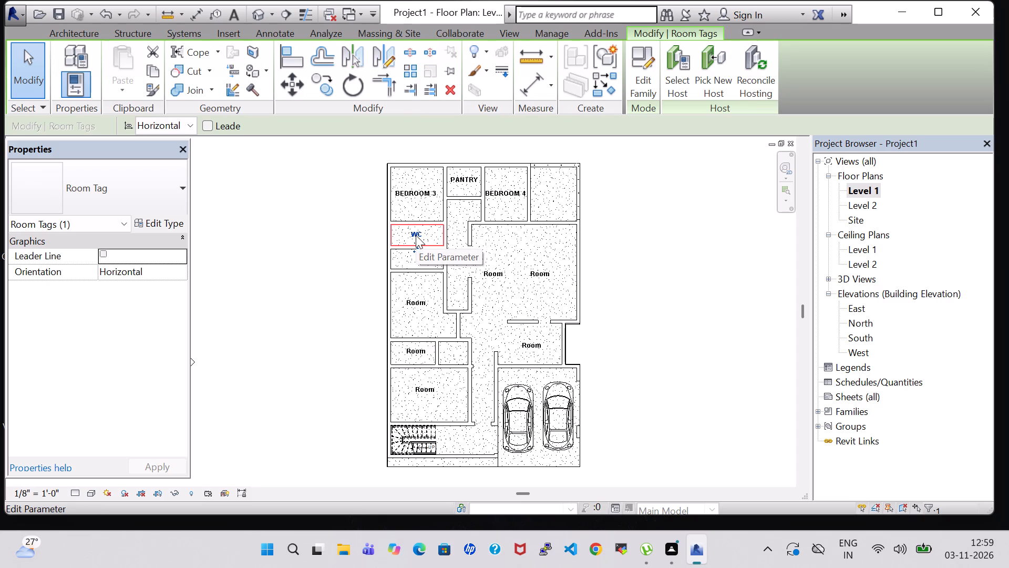
key(Left)
key(Left)
key(Left)
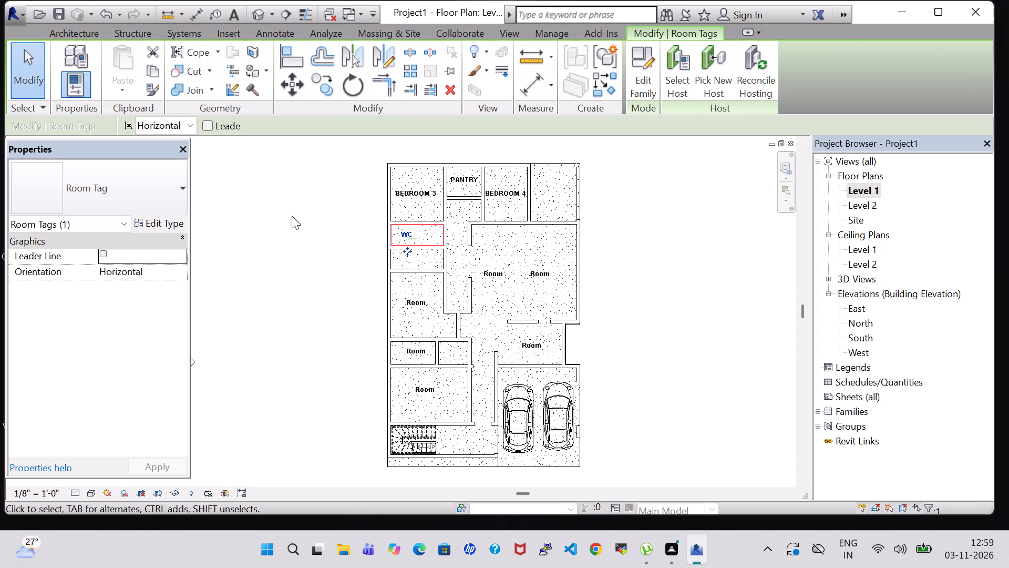
click(291, 216)
Draw a north-south Generic - 8" wall across the WC space, about 4'-5" west of its east wall, just east of the tag.
click(74, 50)
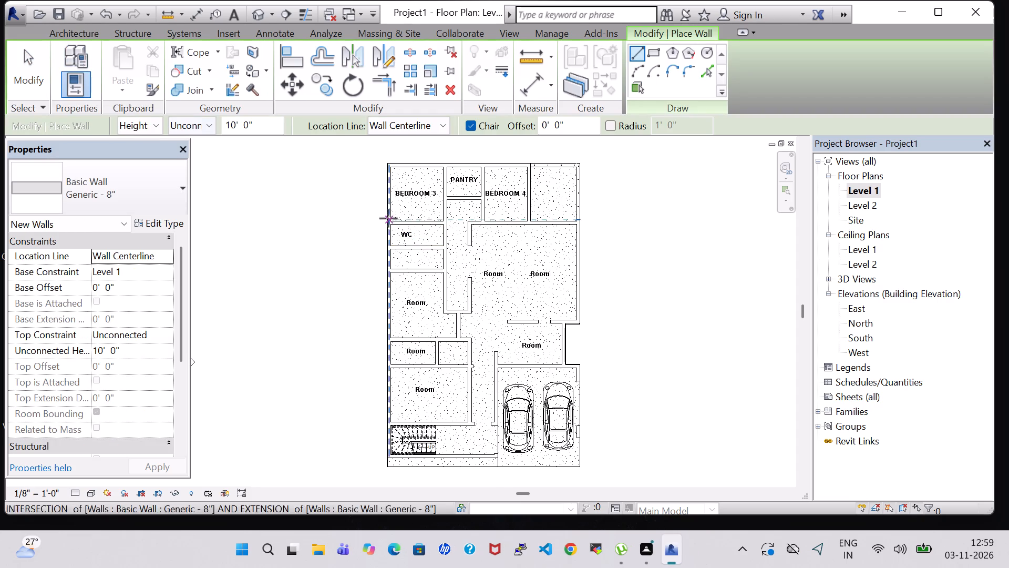
scroll(409, 241, up, 5)
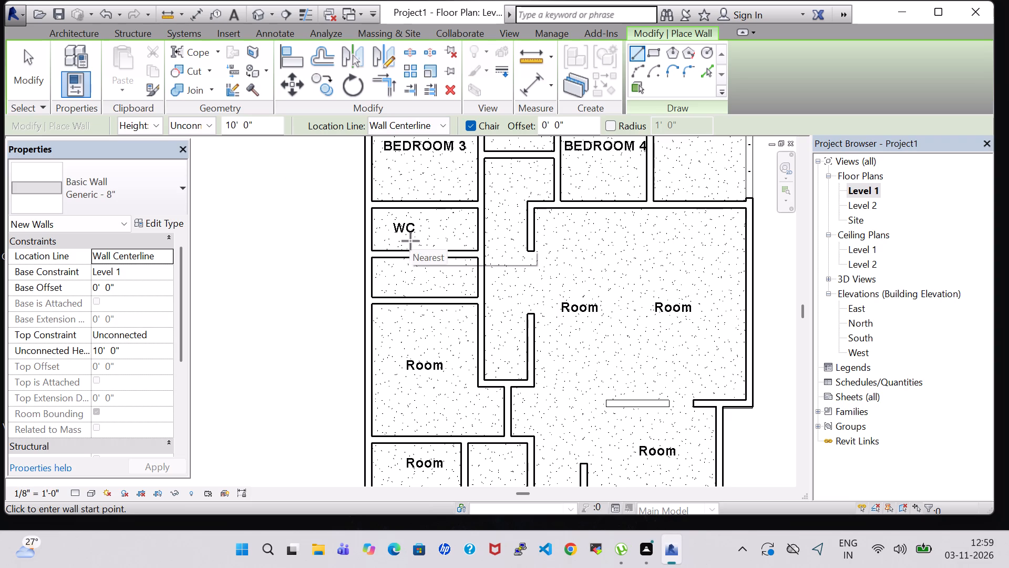
click(437, 256)
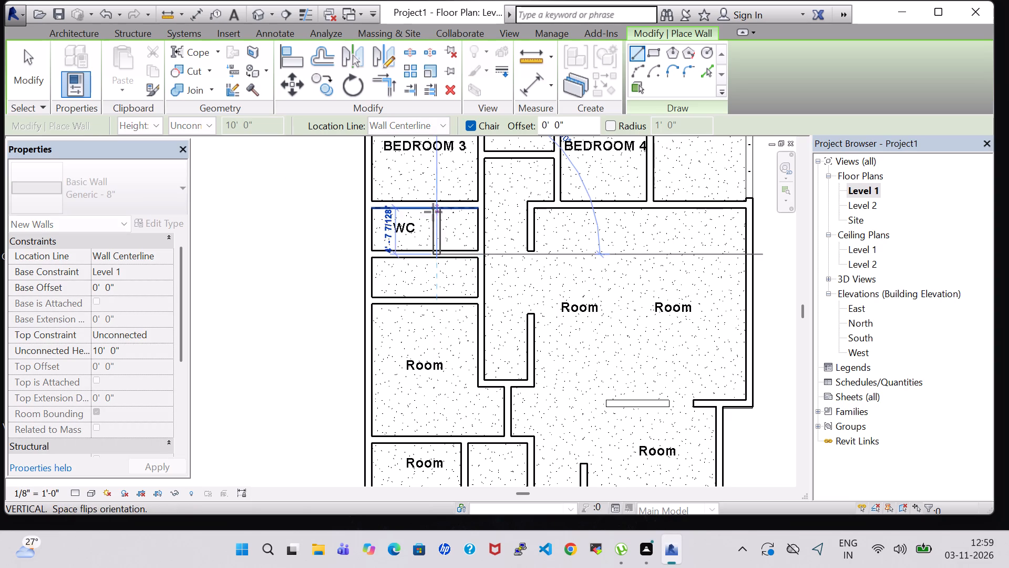
click(433, 207)
key(Escape)
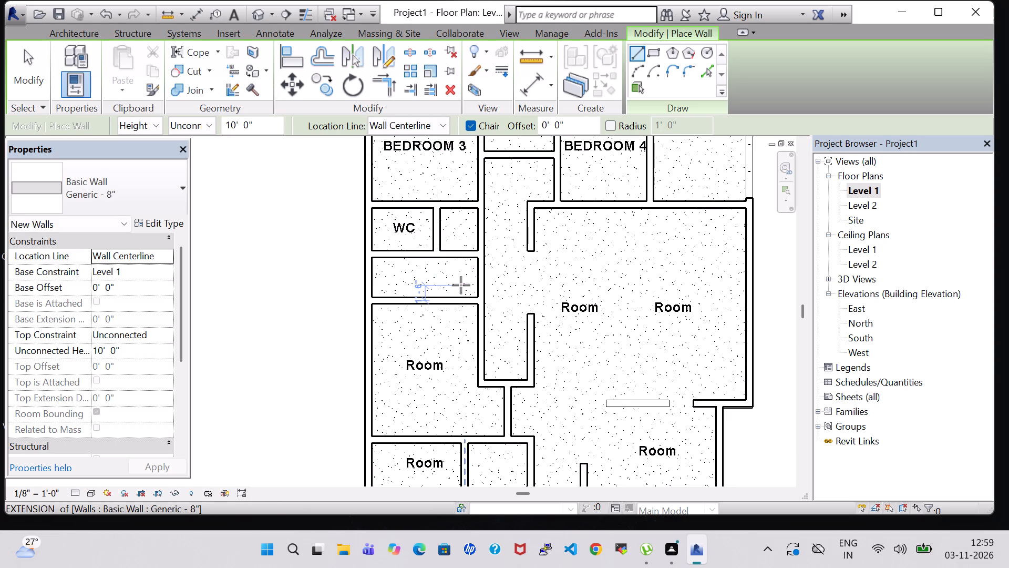
key(grave)
key(Escape)
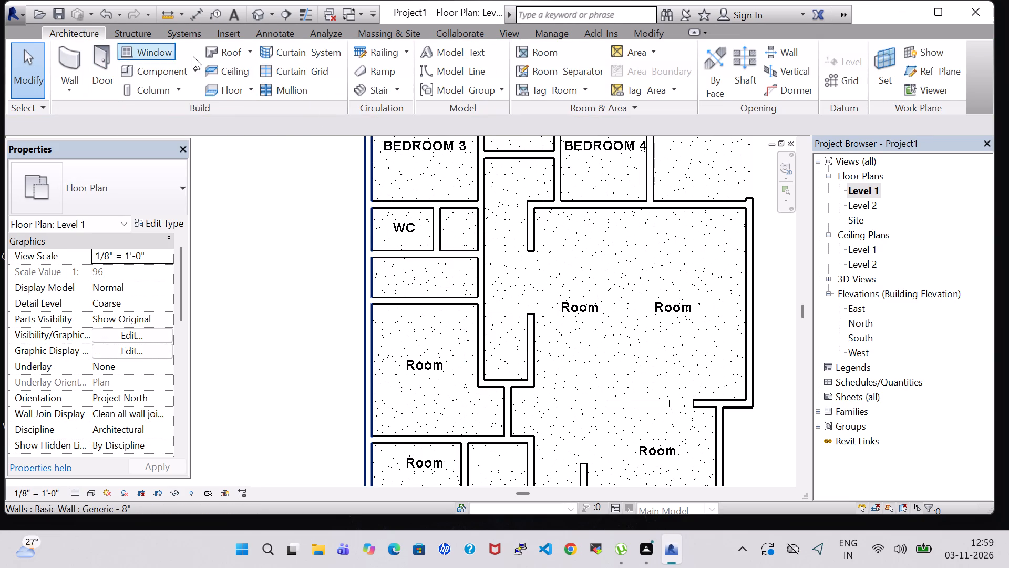
Split the corridor-side wall of the small space east of the WC near both corners and delete the segment between the splits.
click(642, 29)
click(410, 49)
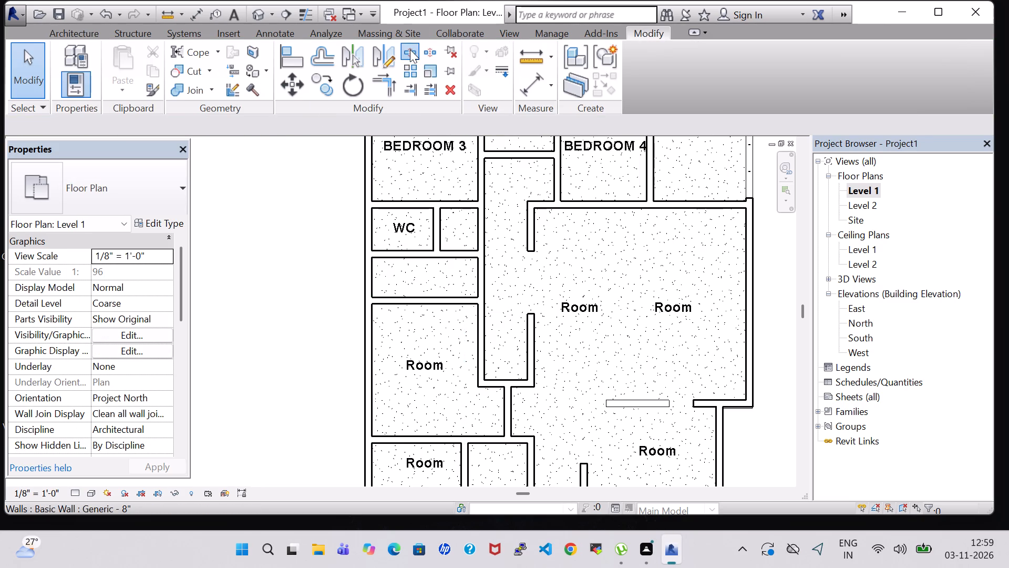
scroll(478, 247, up, 5)
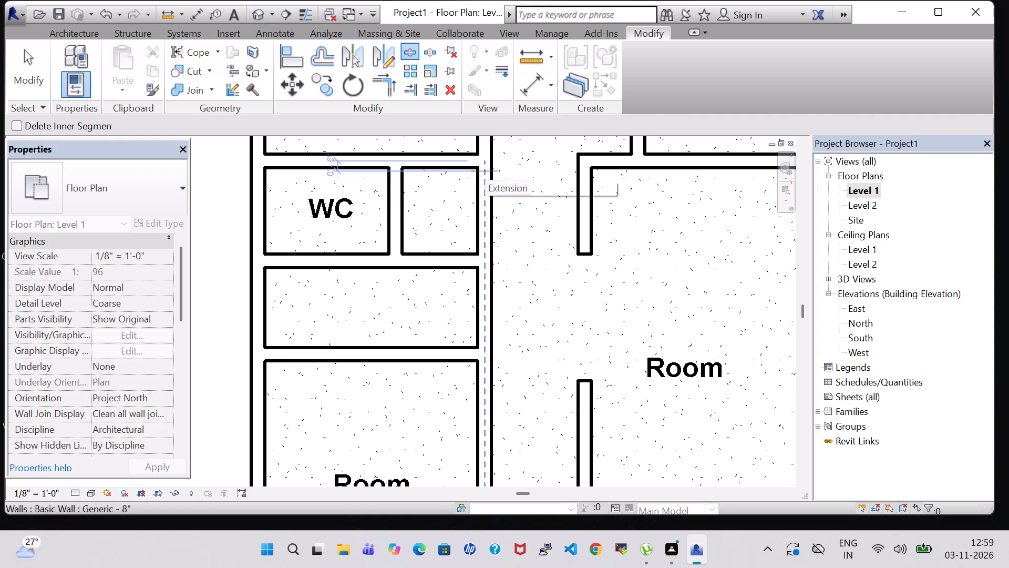
click(485, 170)
click(489, 252)
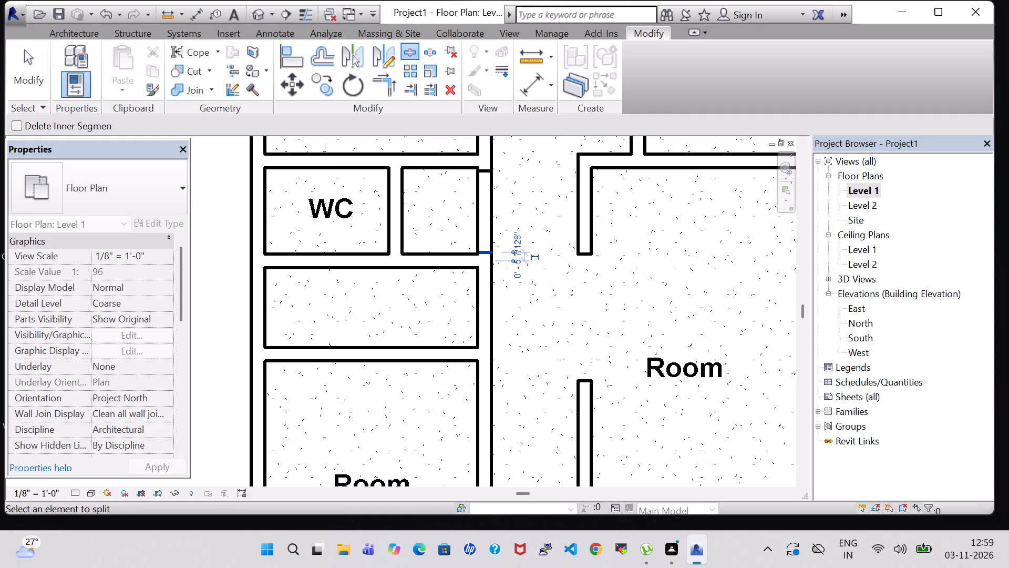
key(Escape)
key(Escape)
click(483, 230)
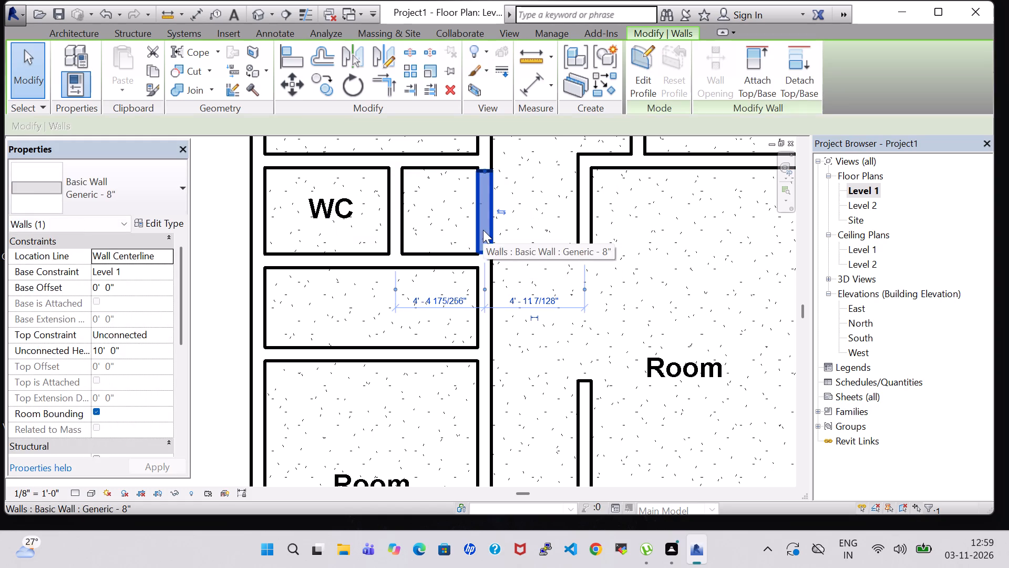
key(Delete)
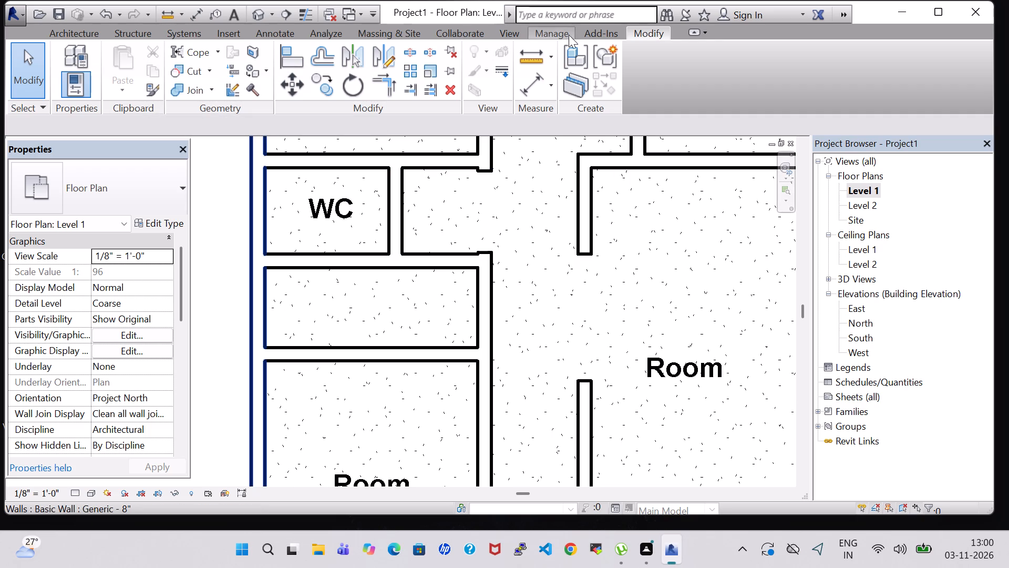
Split the WC's south wall at the new partition and about 4'-3" from the exterior wall, and delete the segment between.
click(403, 53)
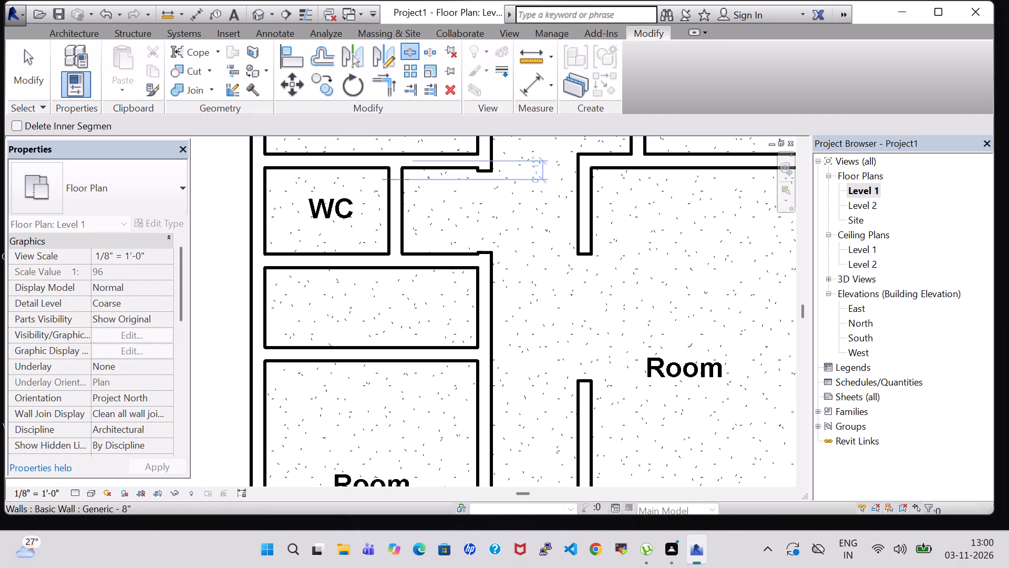
click(387, 270)
click(344, 266)
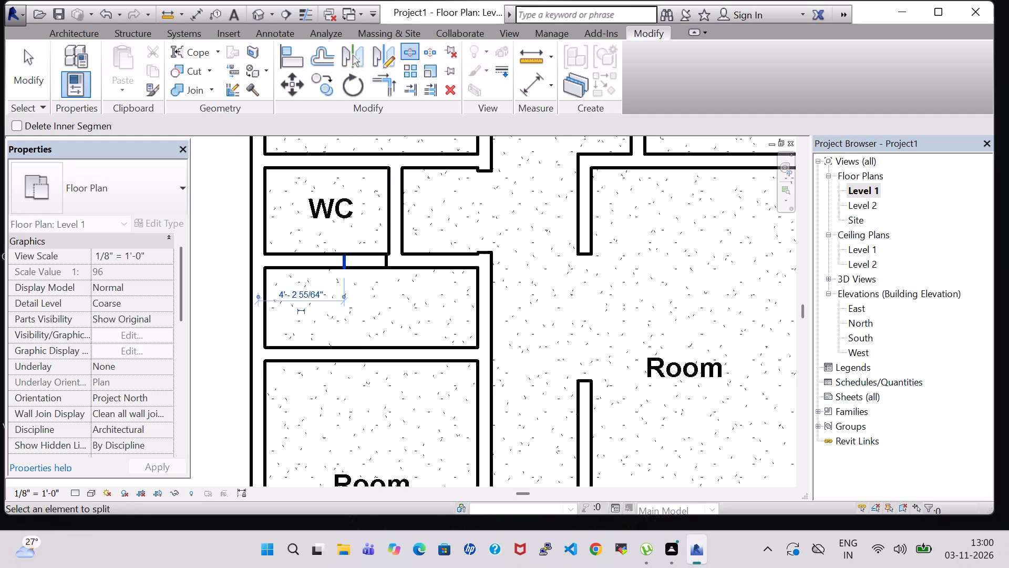
key(Escape)
key(Escape)
click(359, 269)
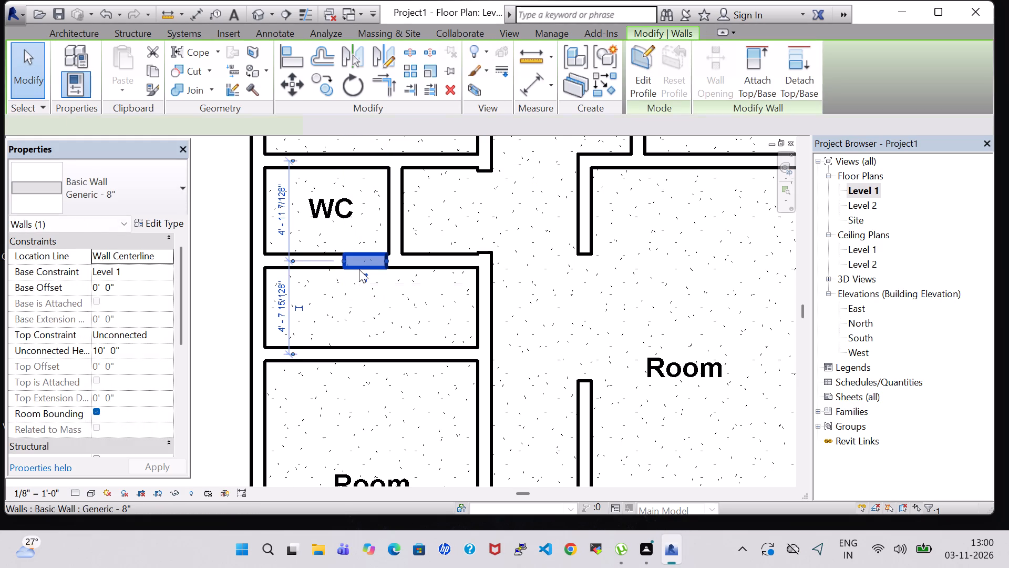
key(Delete)
Nudge the remaining wall piece east of the WC's south opening eastward so its end is flush with the partition.
scroll(358, 269, down, 1)
click(382, 266)
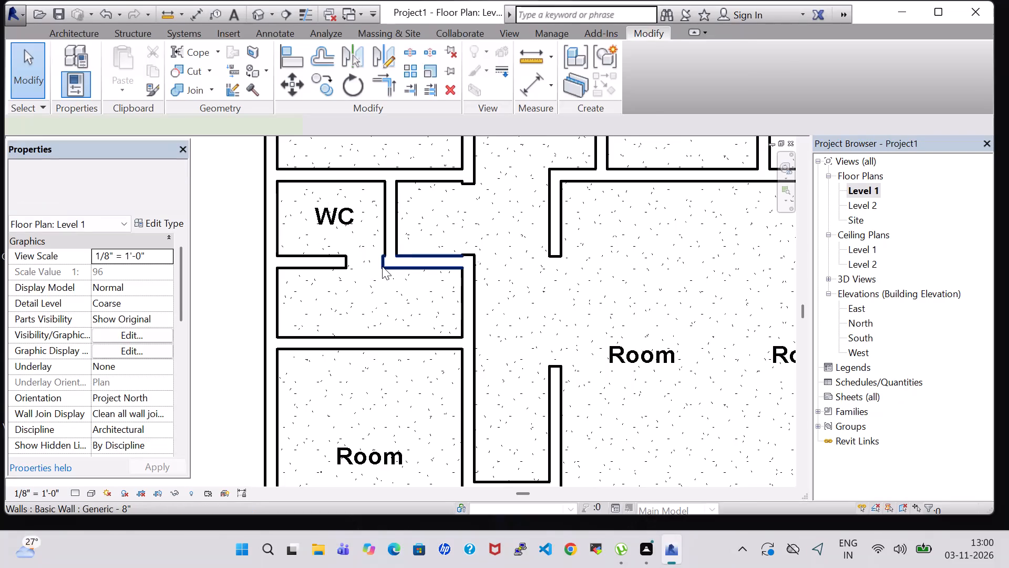
key(Right)
click(469, 225)
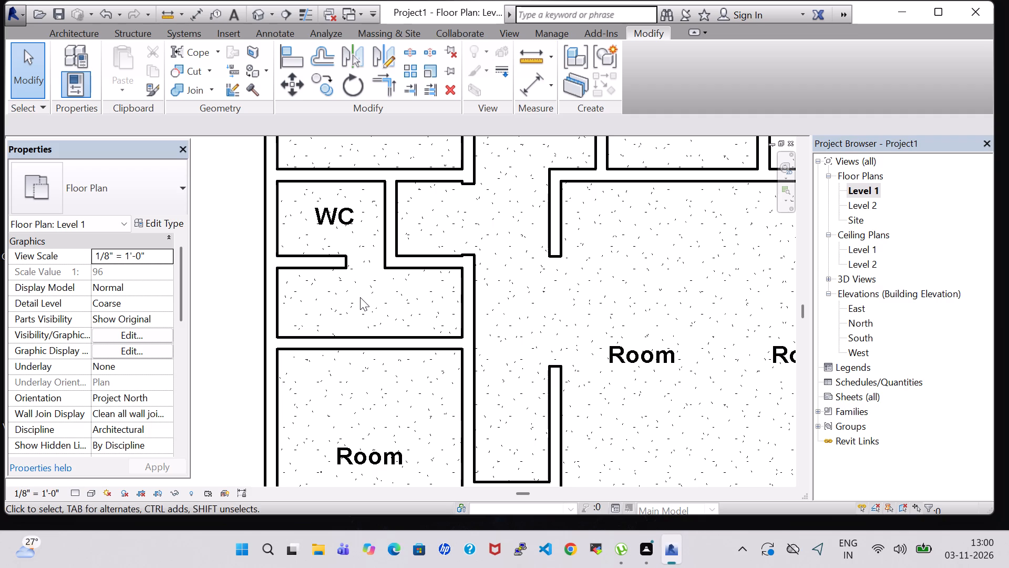
Nudge the long corridor wall south so its north end is flush with the wall south of the WC.
scroll(360, 297, down, 1)
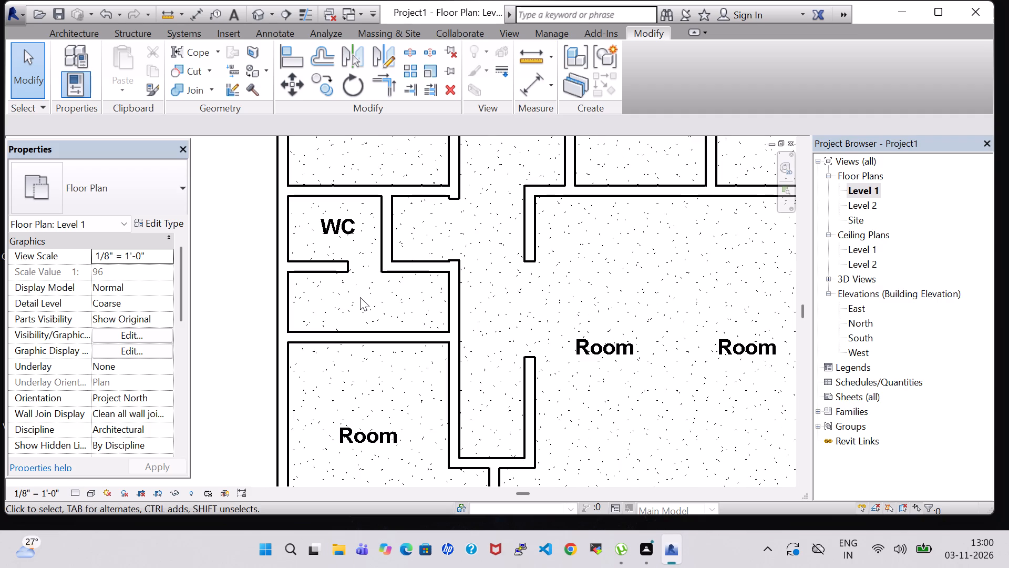
click(454, 260)
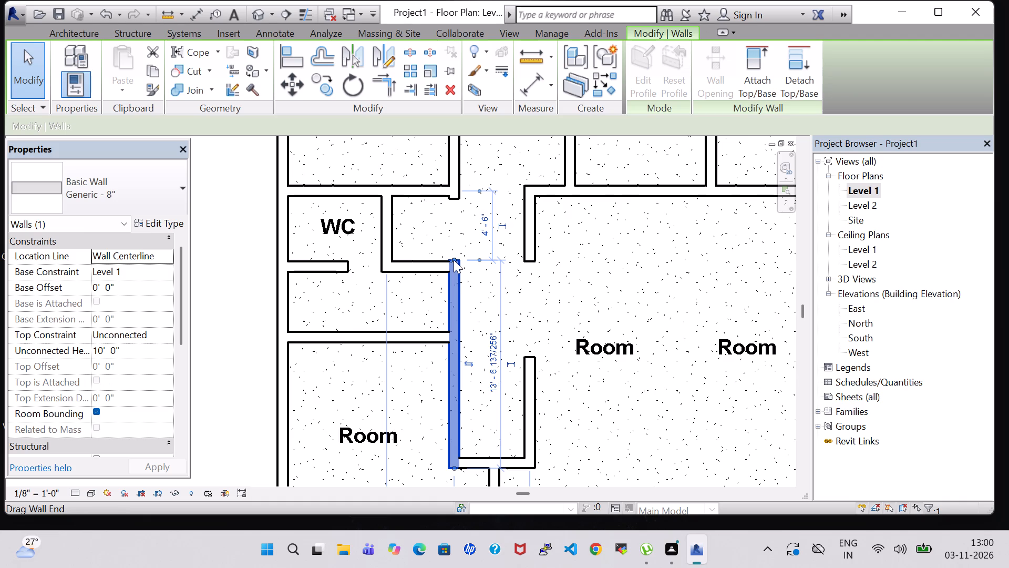
key(Down)
click(496, 210)
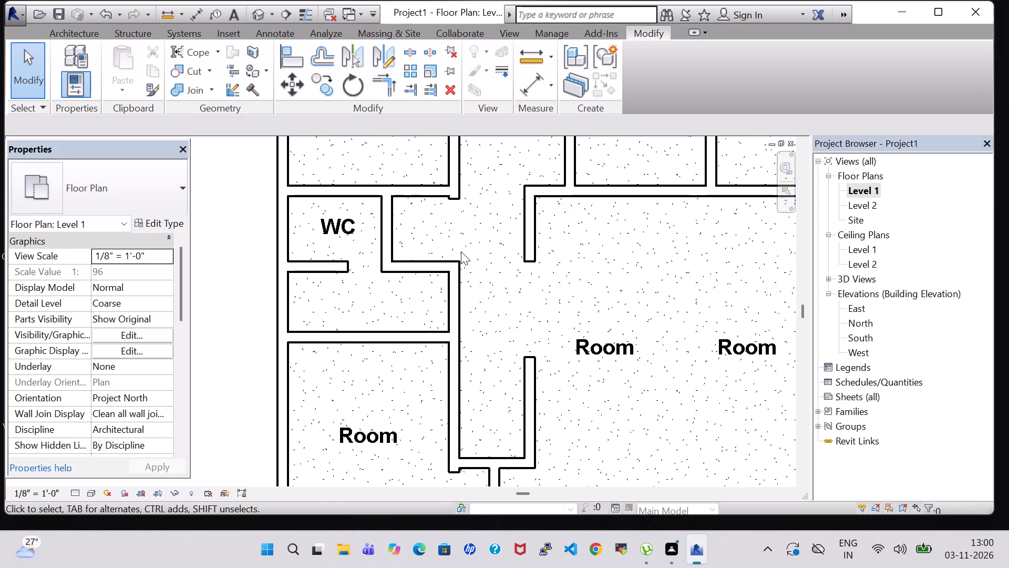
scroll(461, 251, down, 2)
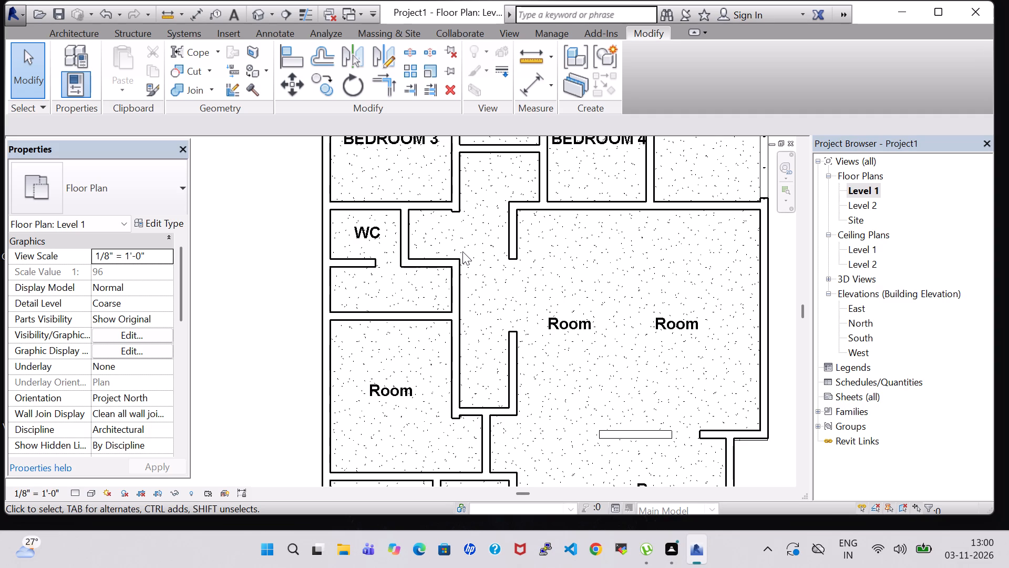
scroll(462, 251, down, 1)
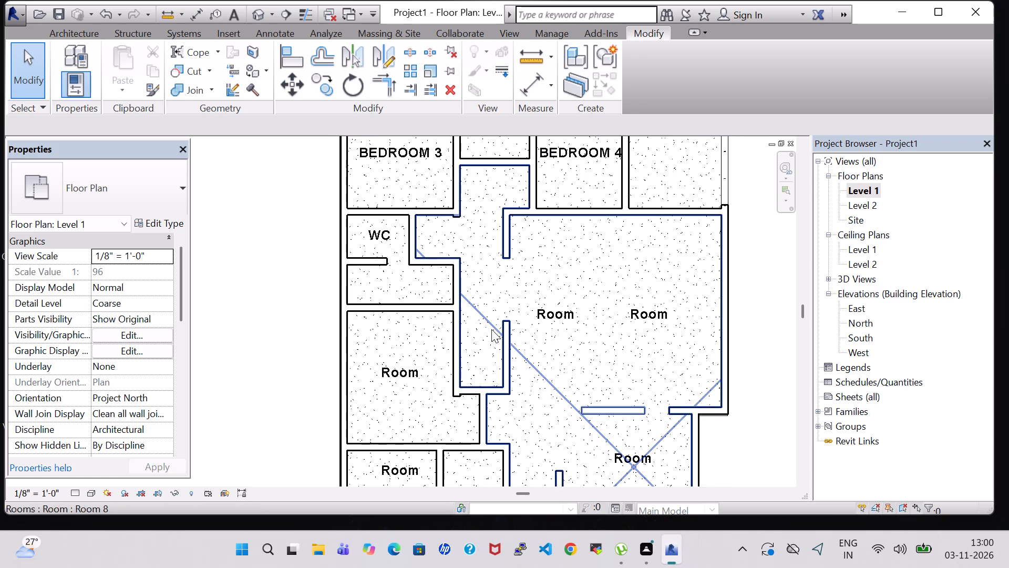
Nudge the long corridor wall north so its south end is flush with the corner at the corridor's south end.
click(459, 396)
key(Up)
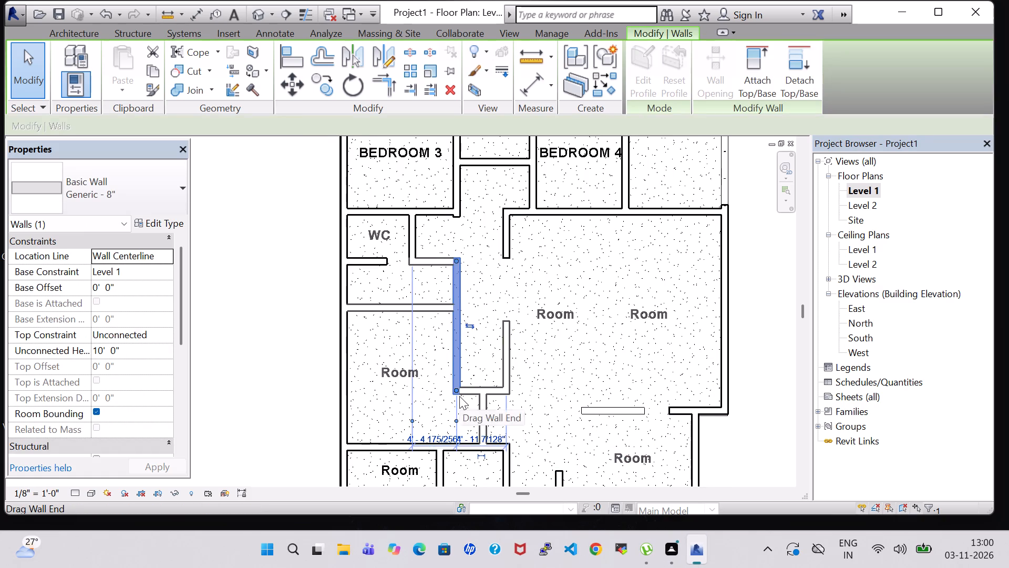
click(299, 331)
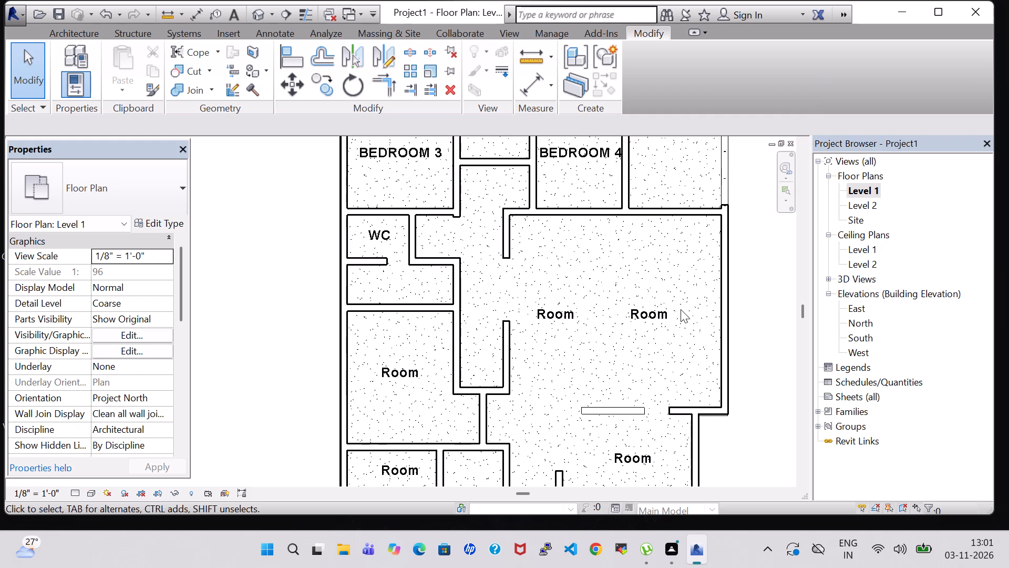
Rename the room directly south of the WC and the small space below it as BEDROOM 2.
scroll(495, 217, down, 1)
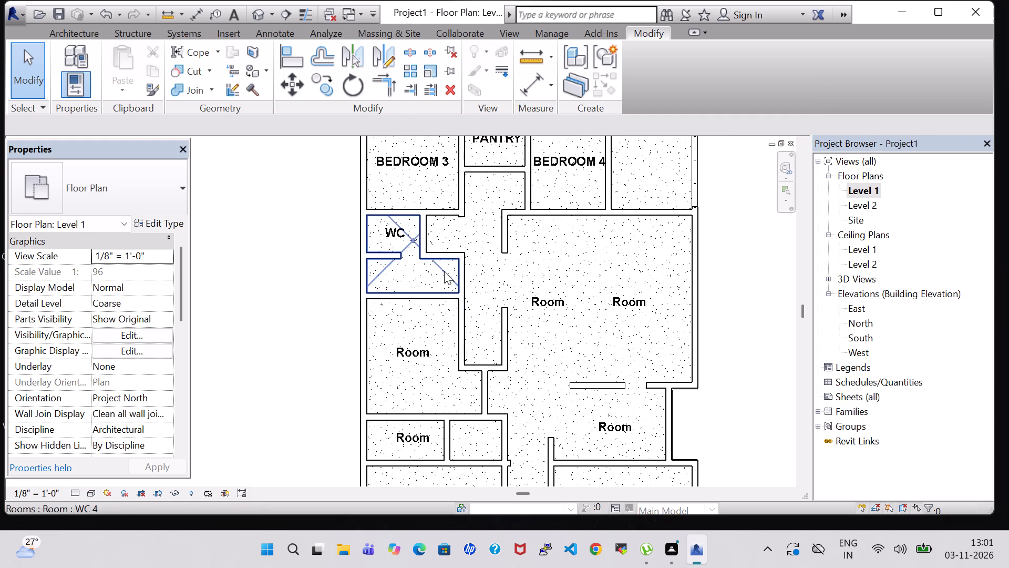
double_click(418, 356)
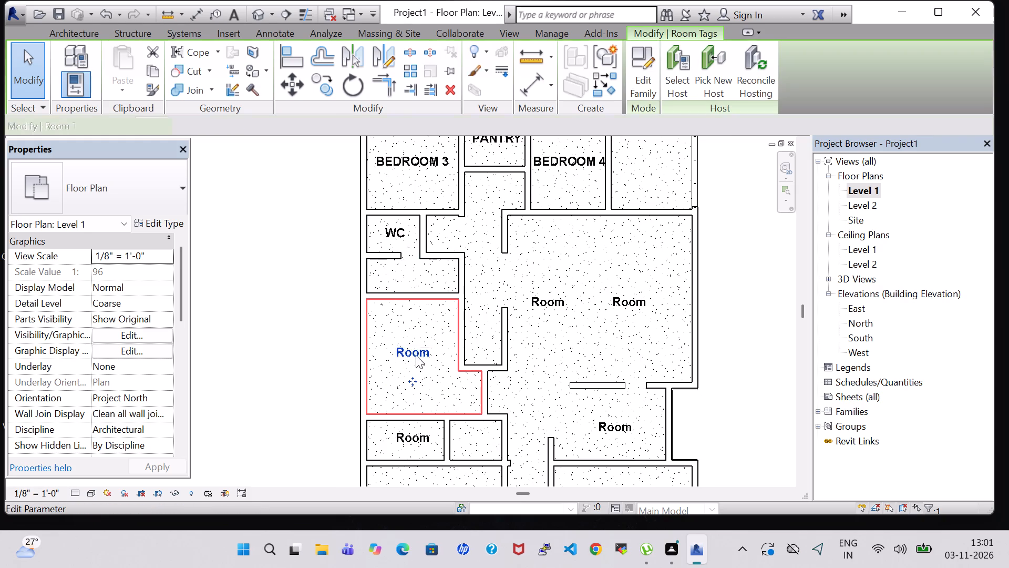
key(BackSpace)
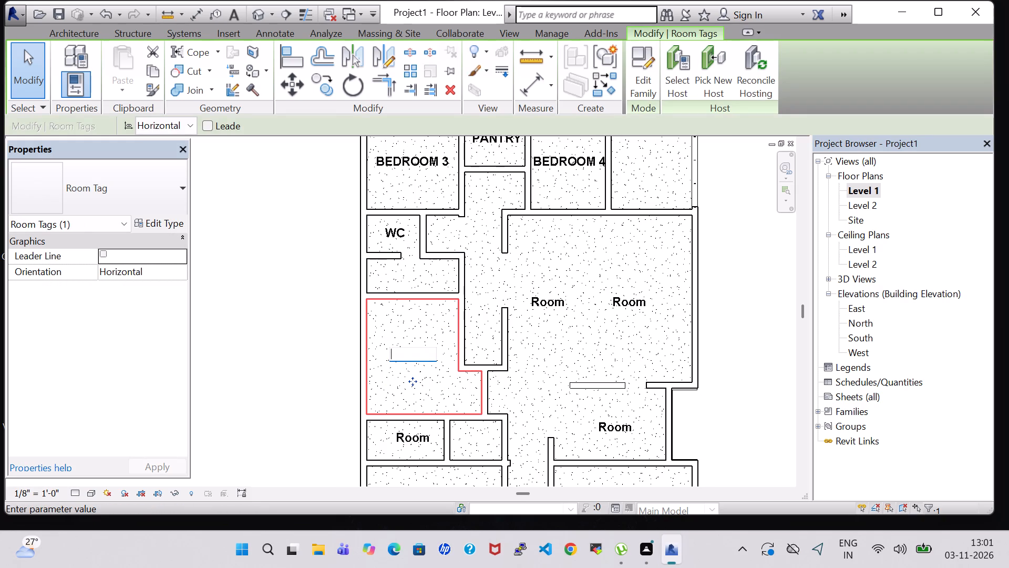
text(BEDROOM 2)
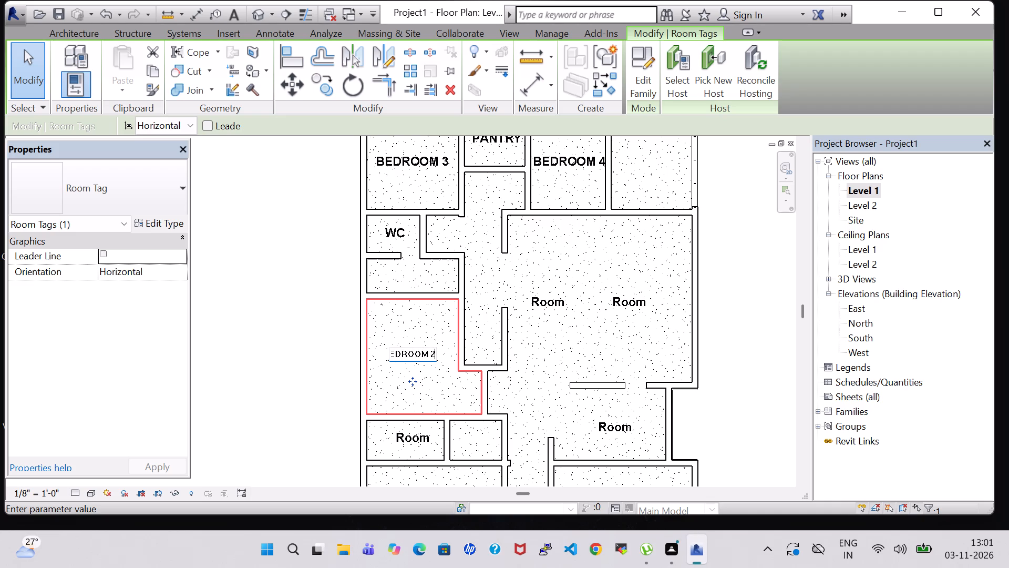
key(Return)
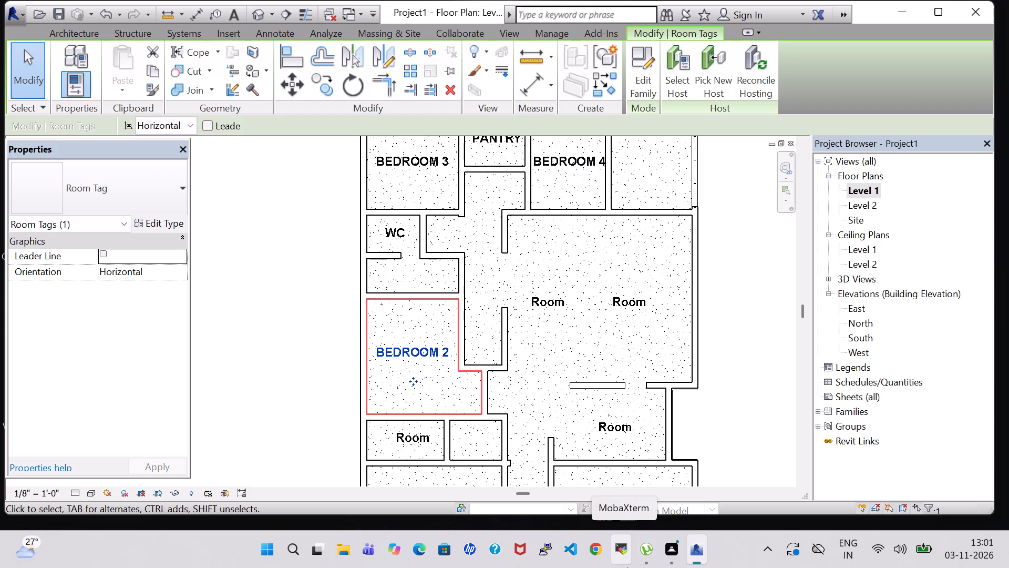
scroll(659, 544, down, 1)
click(712, 277)
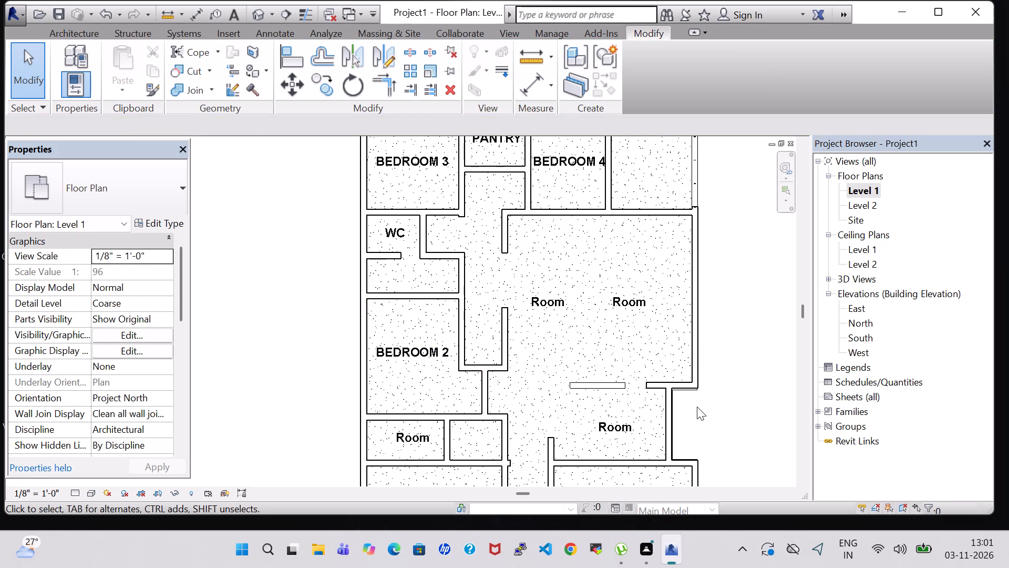
Nudge the floor north and slightly east so its edge is flush with the wall stub north of the east recess.
scroll(696, 409, up, 6)
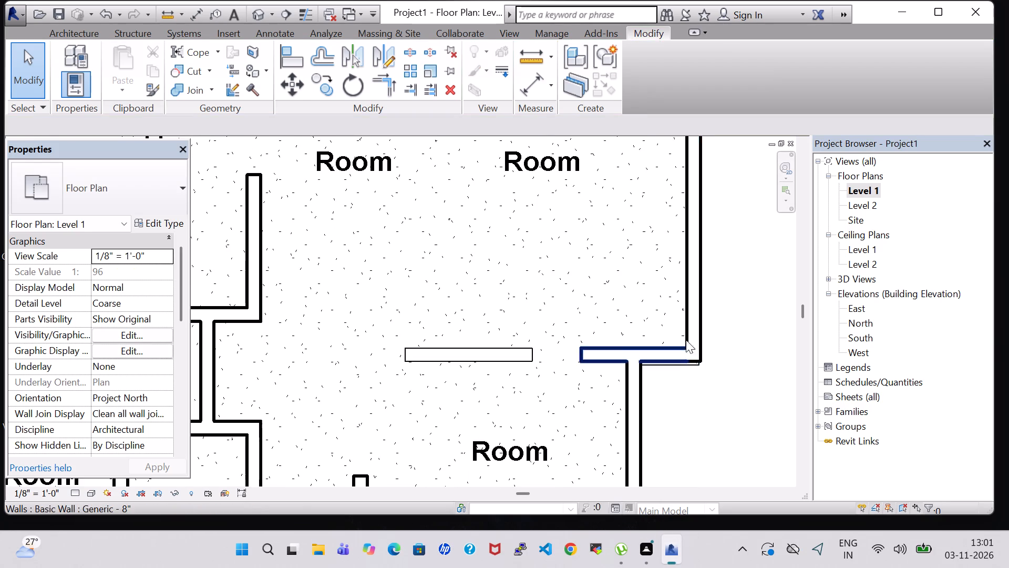
scroll(699, 312, down, 5)
middle_drag(733, 248, 689, 324)
scroll(689, 324, down, 3)
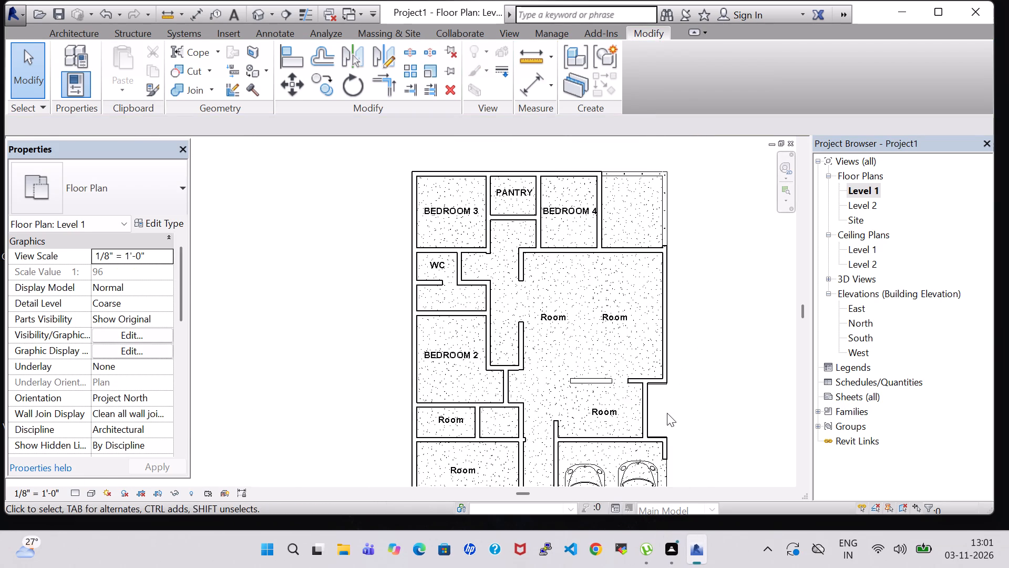
scroll(665, 417, up, 5)
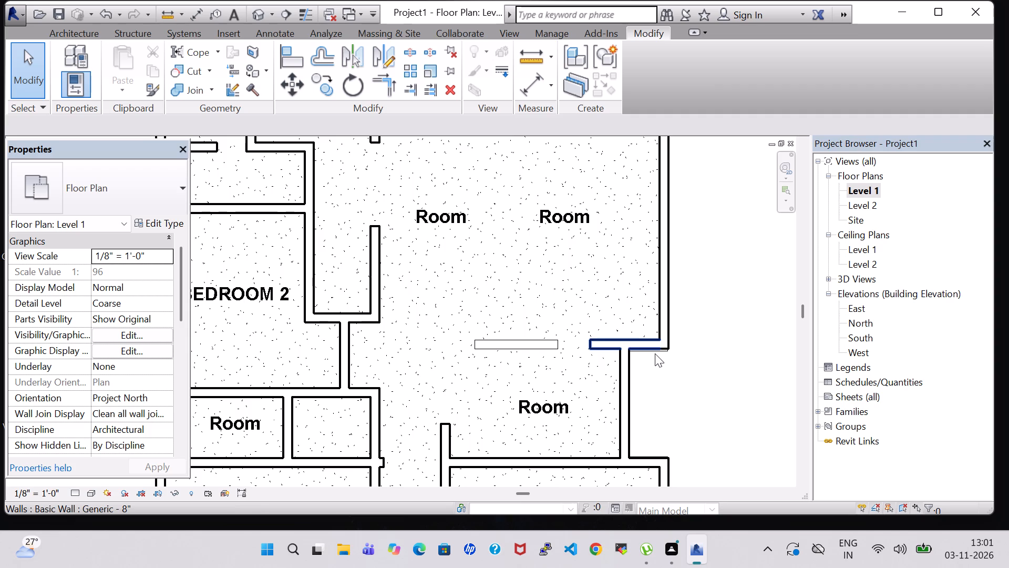
scroll(655, 353, up, 5)
click(654, 353)
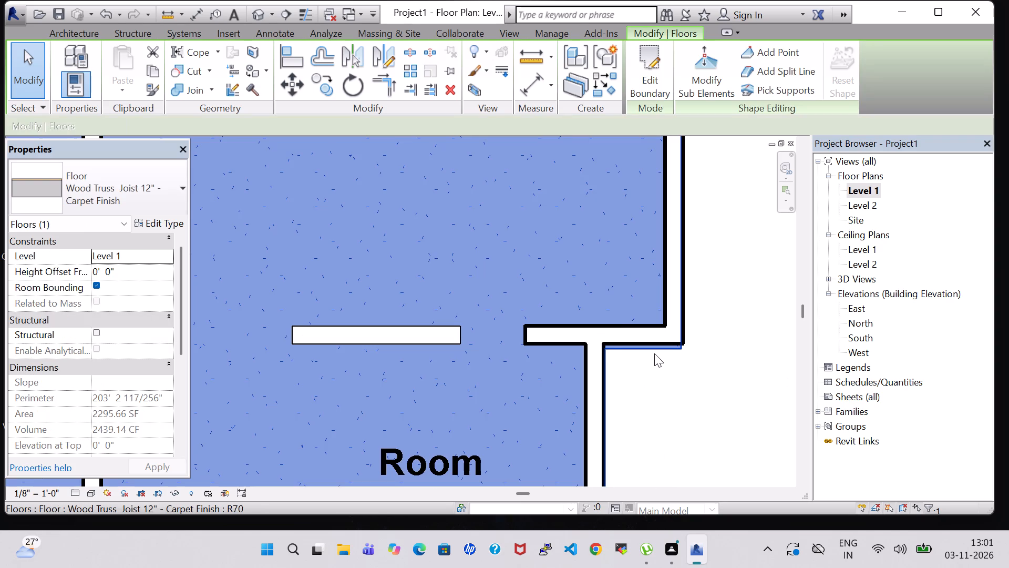
key(Up)
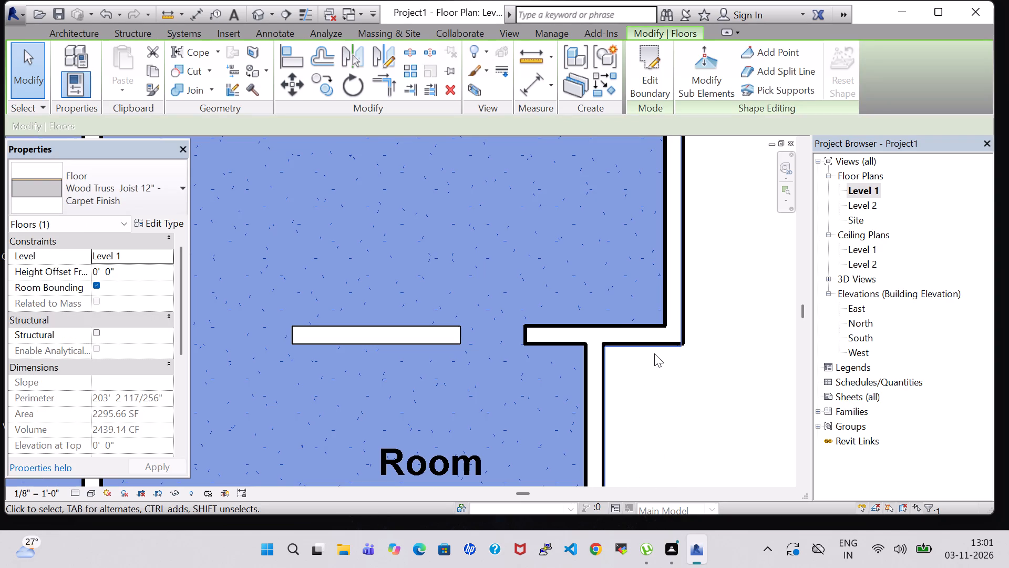
key(Up)
key(Right)
click(705, 394)
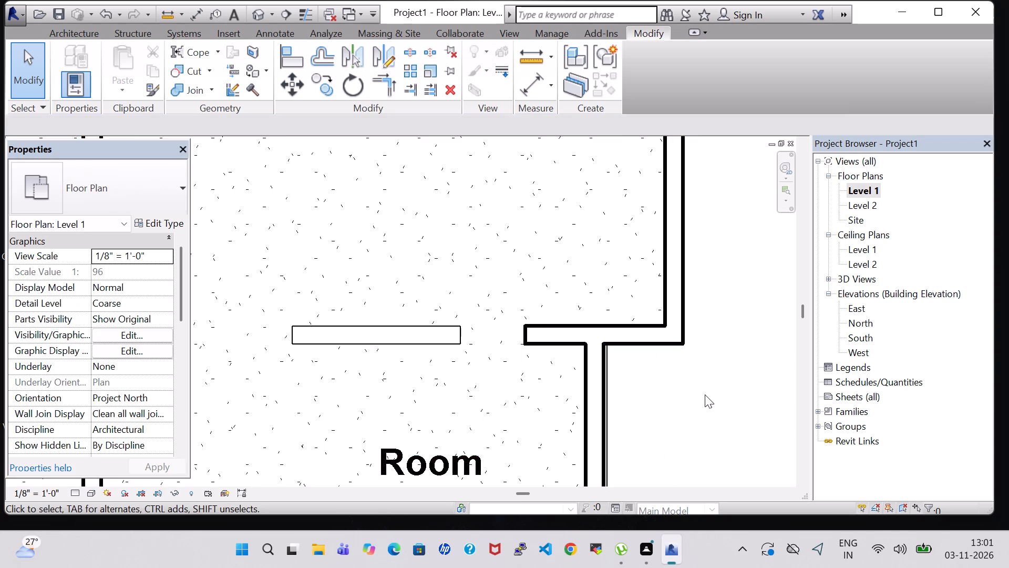
Nudge the west car in the garage about 4 inches east, away from the garage's west wall.
scroll(705, 394, down, 8)
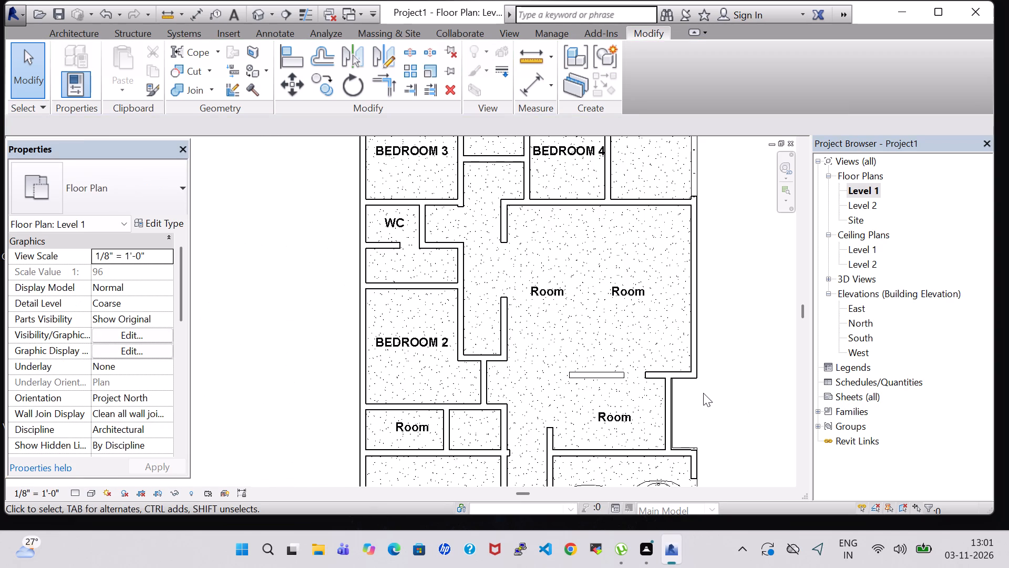
middle_drag(703, 393, 712, 275)
middle_drag(712, 270, 685, 182)
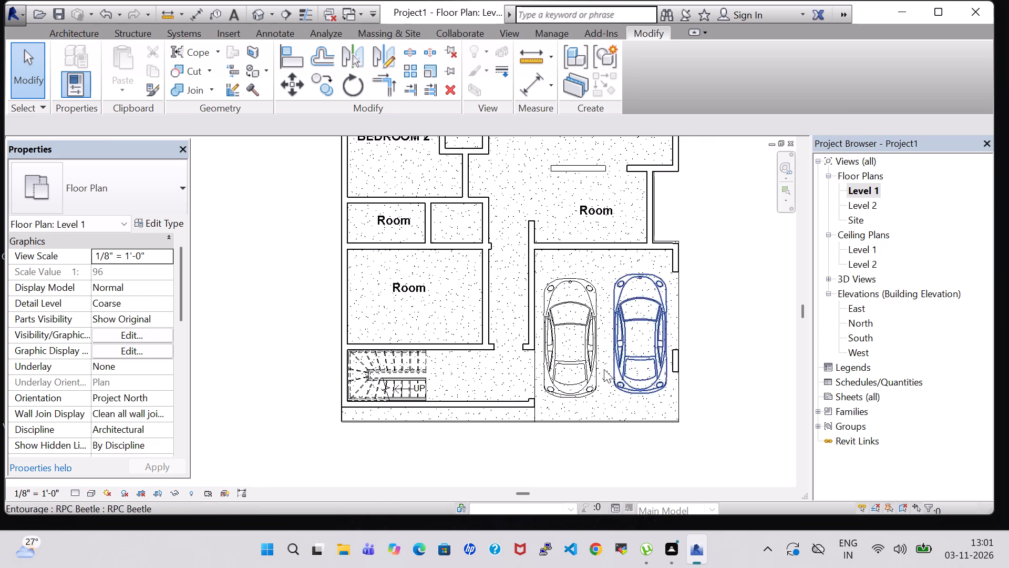
scroll(592, 381, up, 5)
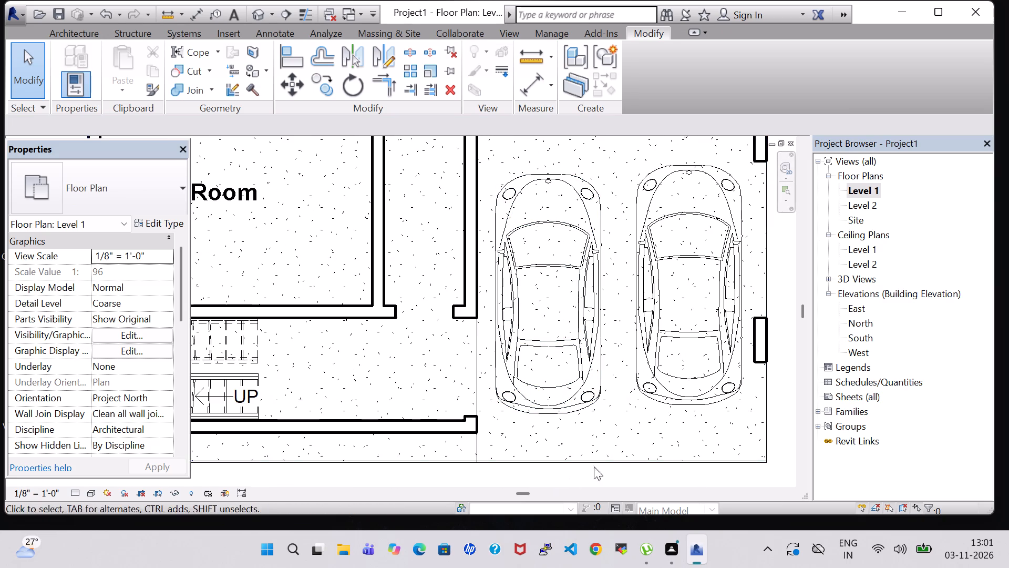
scroll(671, 431, down, 5)
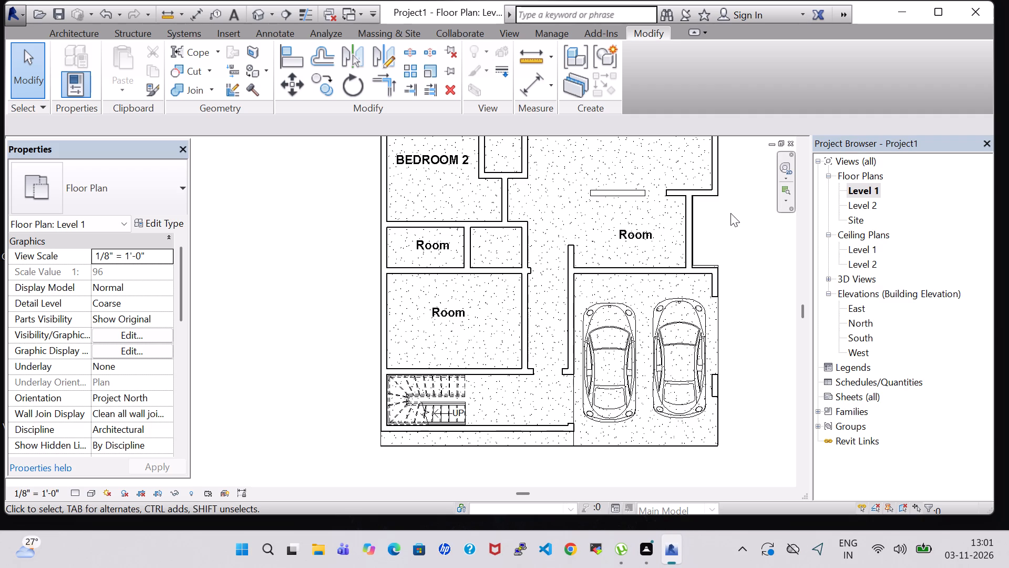
click(625, 307)
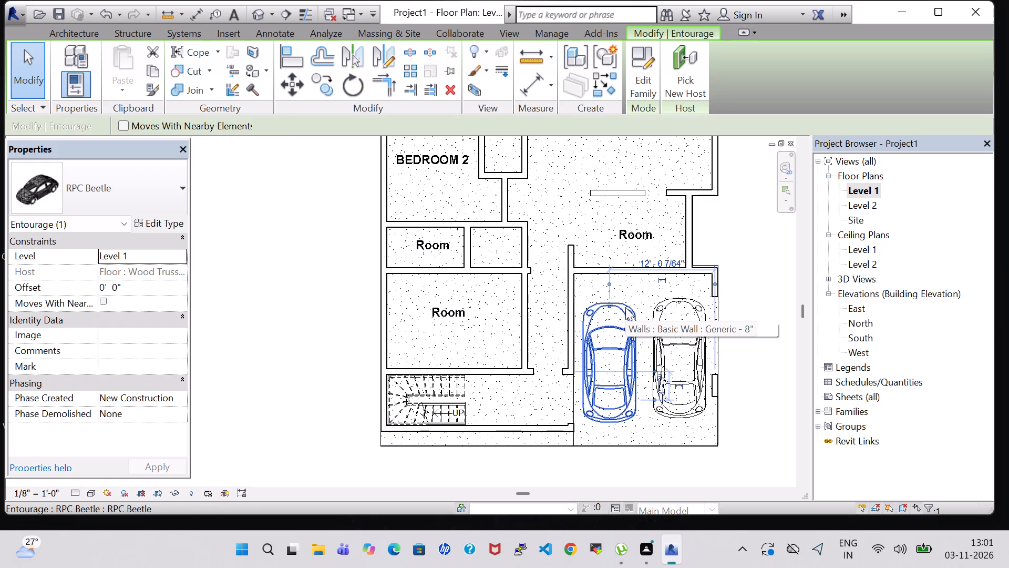
key(Up)
key(Right)
key(Down)
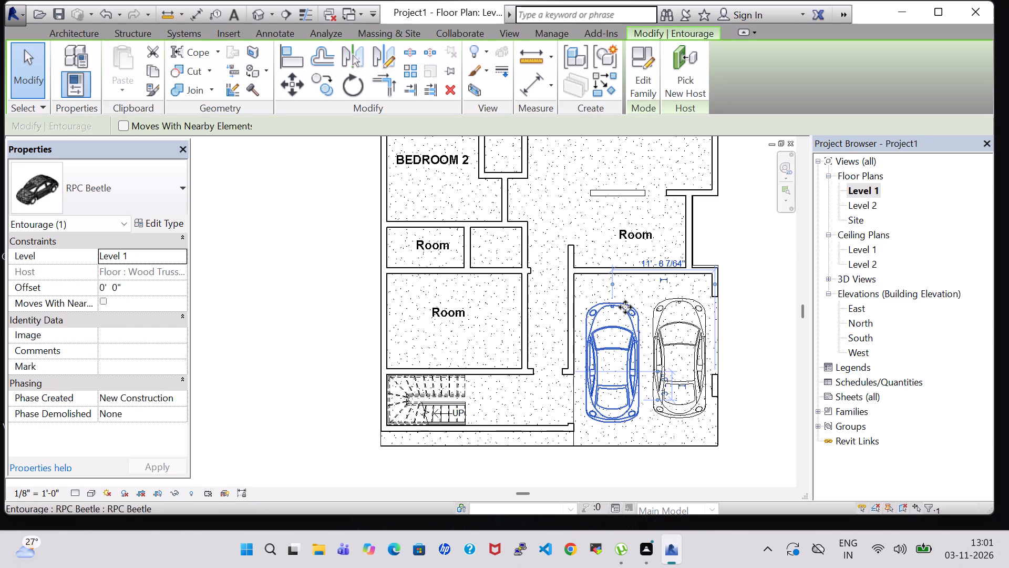
click(755, 316)
Nudge the floor south so its edge is flush with the garage's north wall at the east recess.
scroll(755, 316, down, 3)
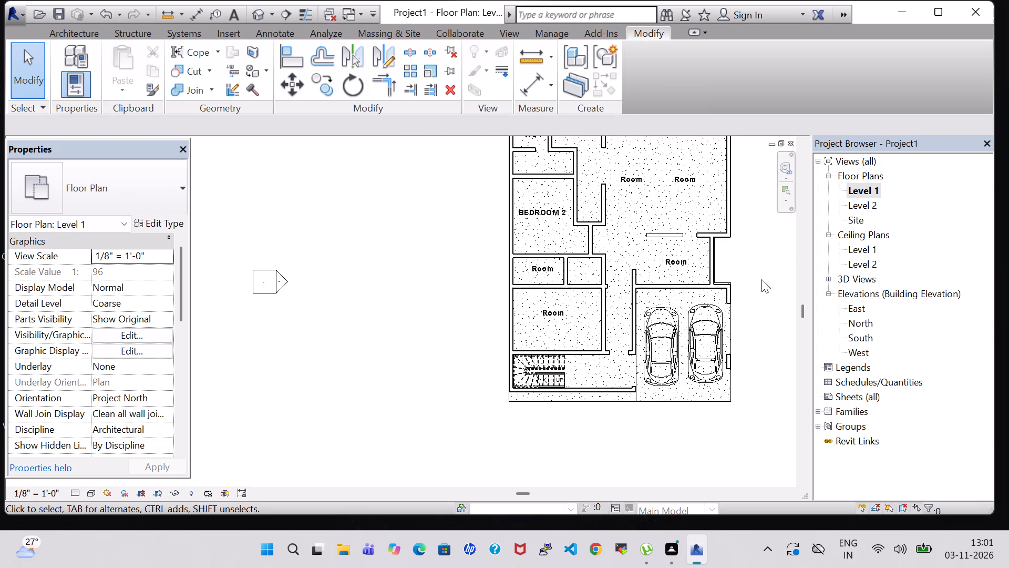
middle_drag(762, 260, 709, 294)
scroll(691, 296, up, 6)
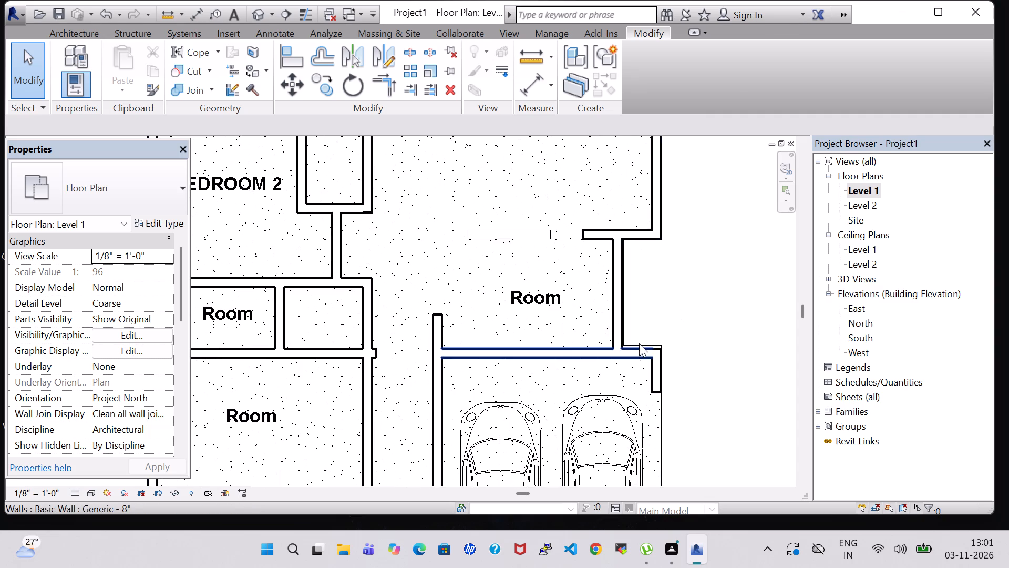
click(647, 340)
key(Down)
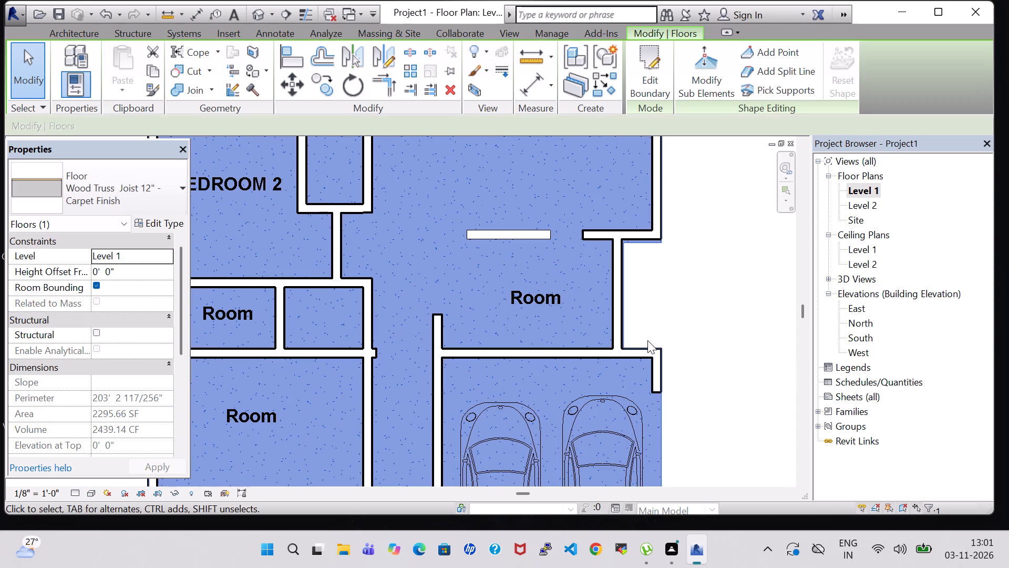
click(726, 325)
Edit the floor boundary, moving the east recess's north edge 2 inches north to the wall face, and finish the sketch.
scroll(726, 325, down, 2)
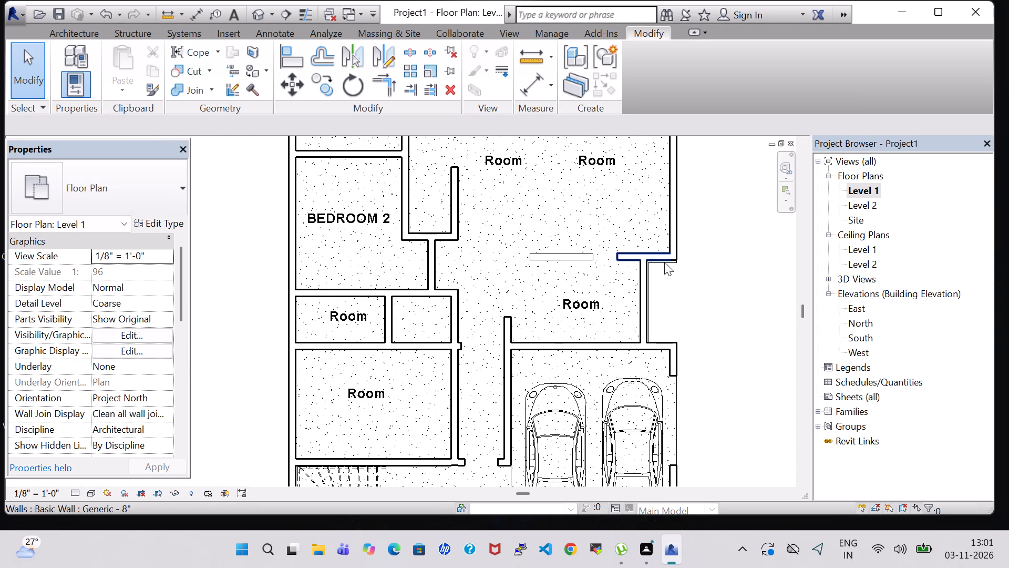
scroll(666, 301, up, 5)
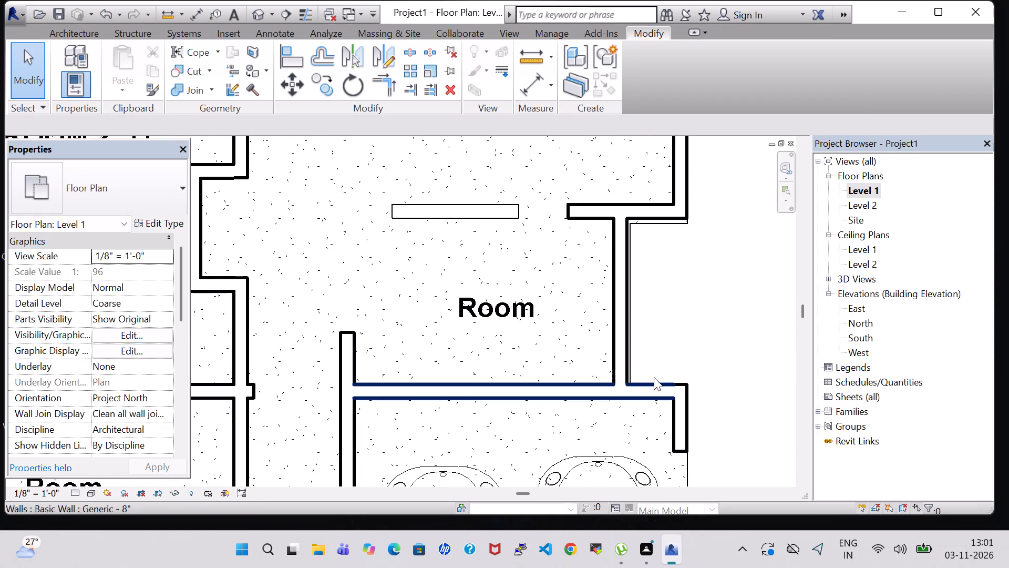
double_click(658, 228)
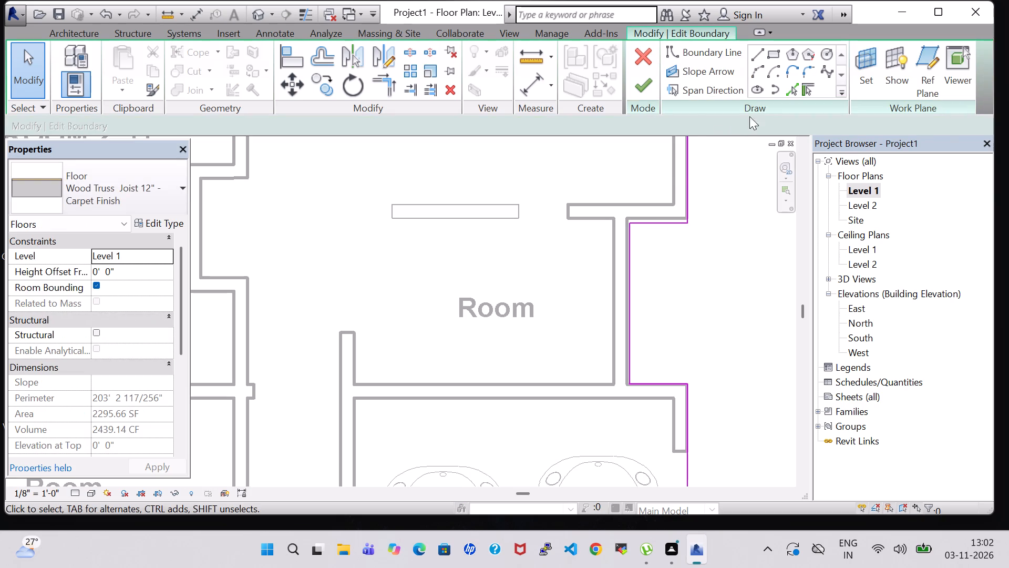
click(657, 223)
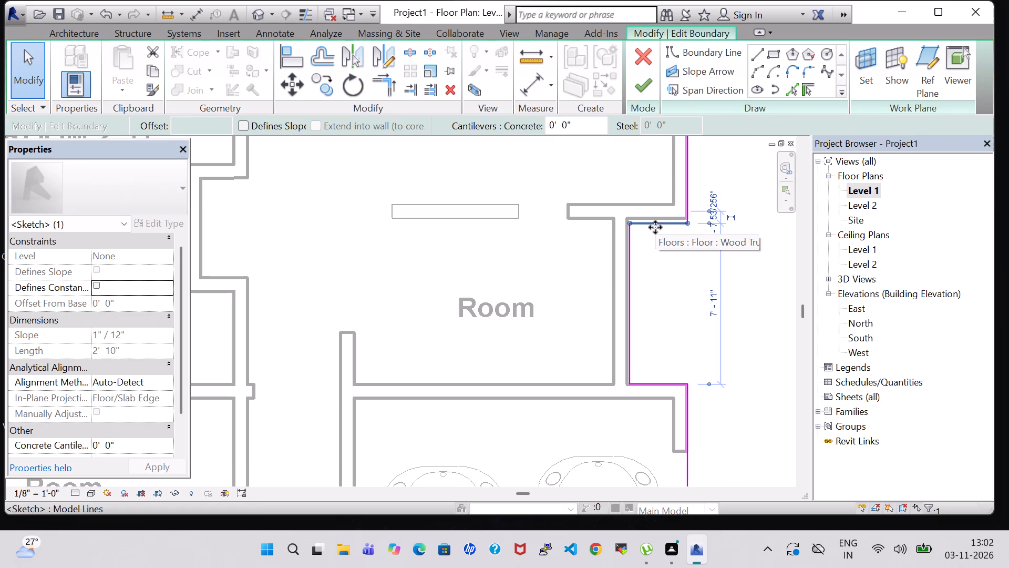
key(Up)
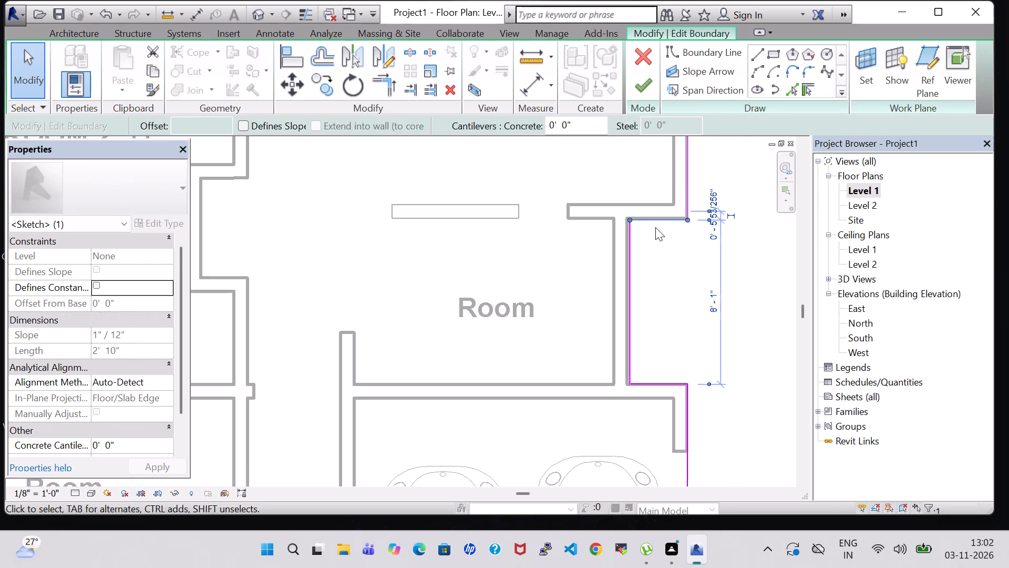
click(649, 86)
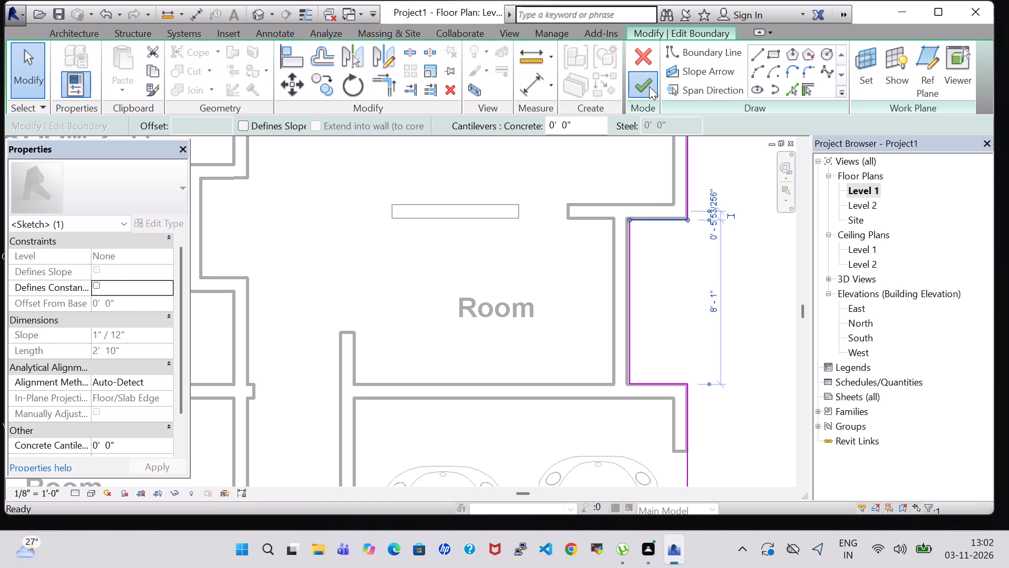
click(736, 274)
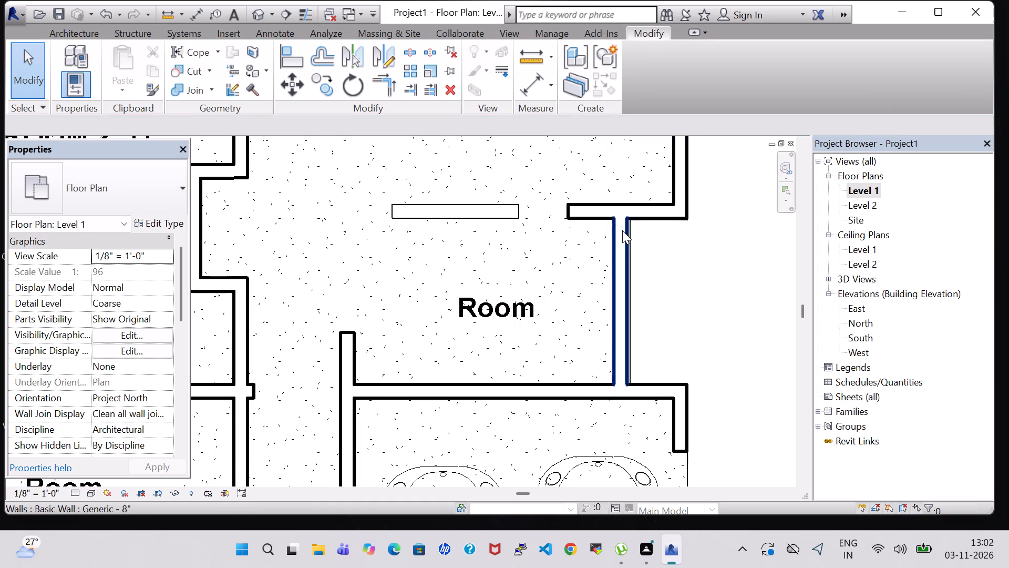
Edit the floor boundary, moving the east recess's west edge west towards the wall's outer face, and finish the sketch.
scroll(630, 265, up, 5)
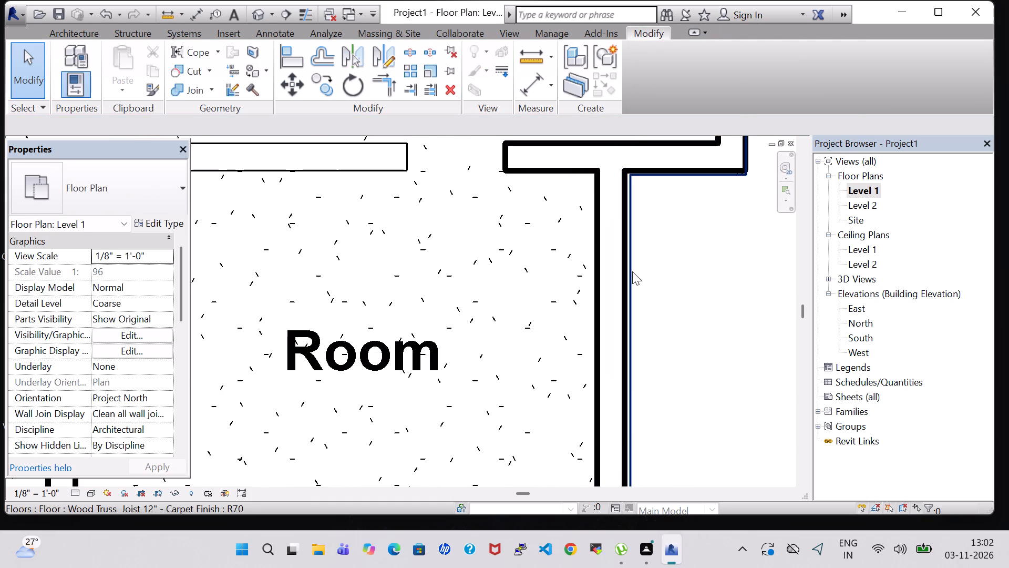
double_click(632, 271)
key(Left)
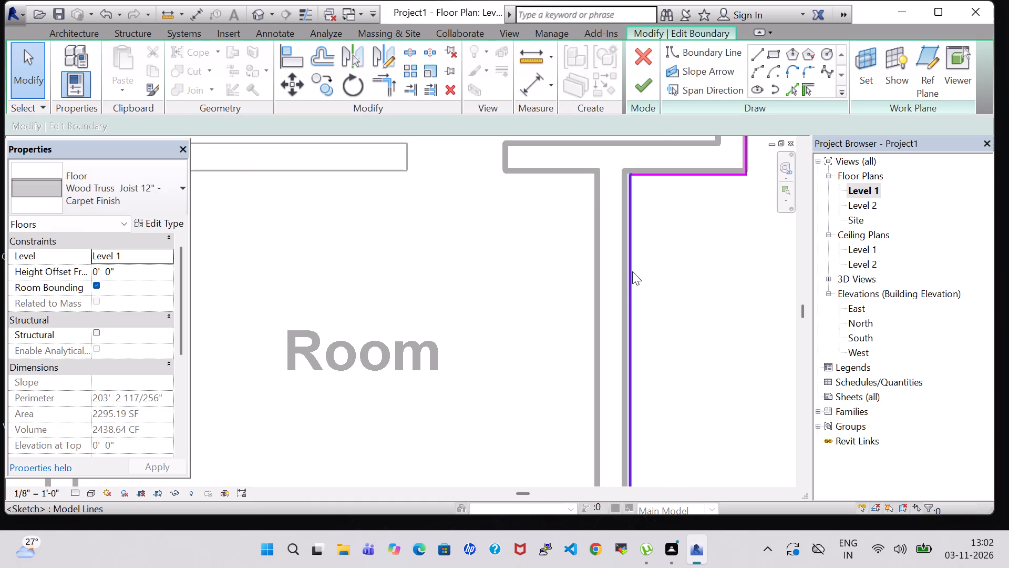
click(632, 271)
key(Left)
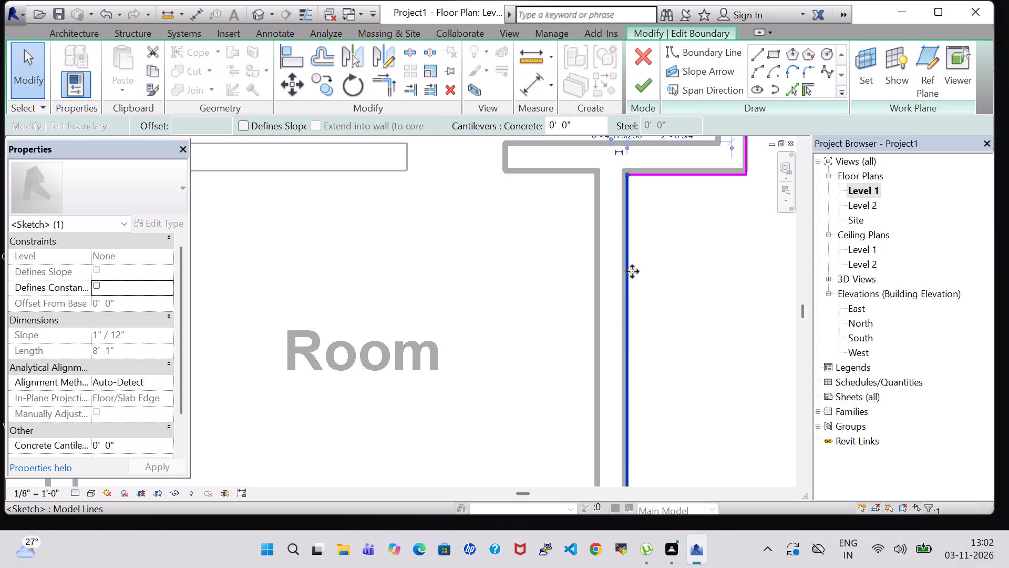
click(647, 89)
click(730, 291)
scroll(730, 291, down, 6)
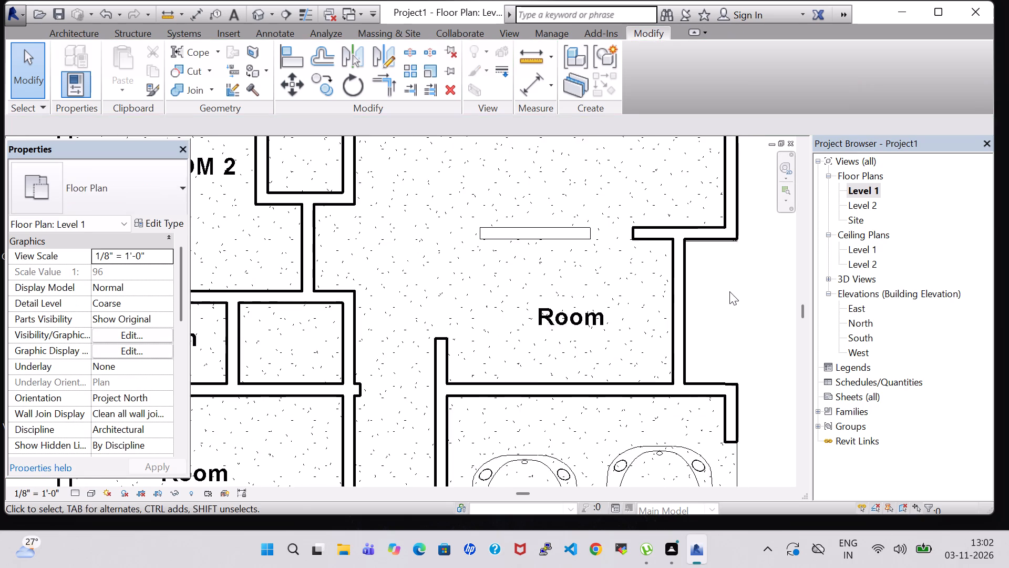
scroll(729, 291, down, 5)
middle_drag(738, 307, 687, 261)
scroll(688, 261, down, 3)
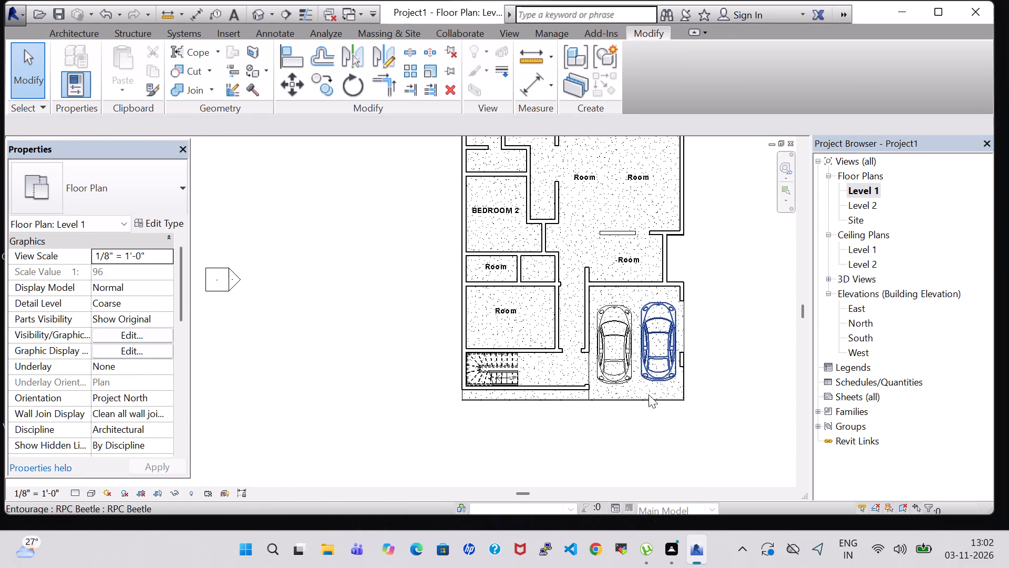
Nudge the room separation line along the house's south side southwards onto the floor's south edge.
scroll(614, 426, up, 7)
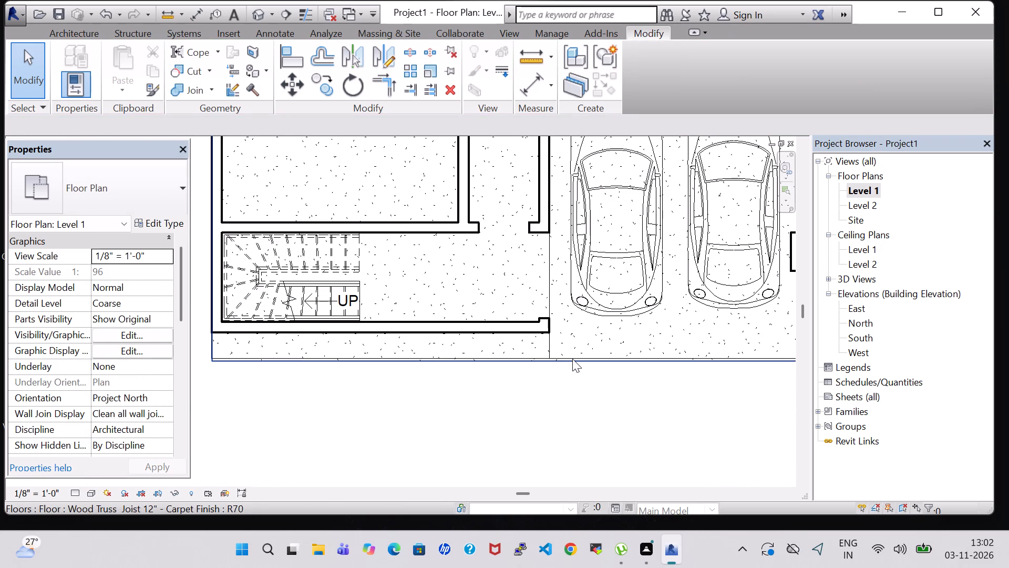
click(572, 359)
click(584, 416)
scroll(579, 404, up, 4)
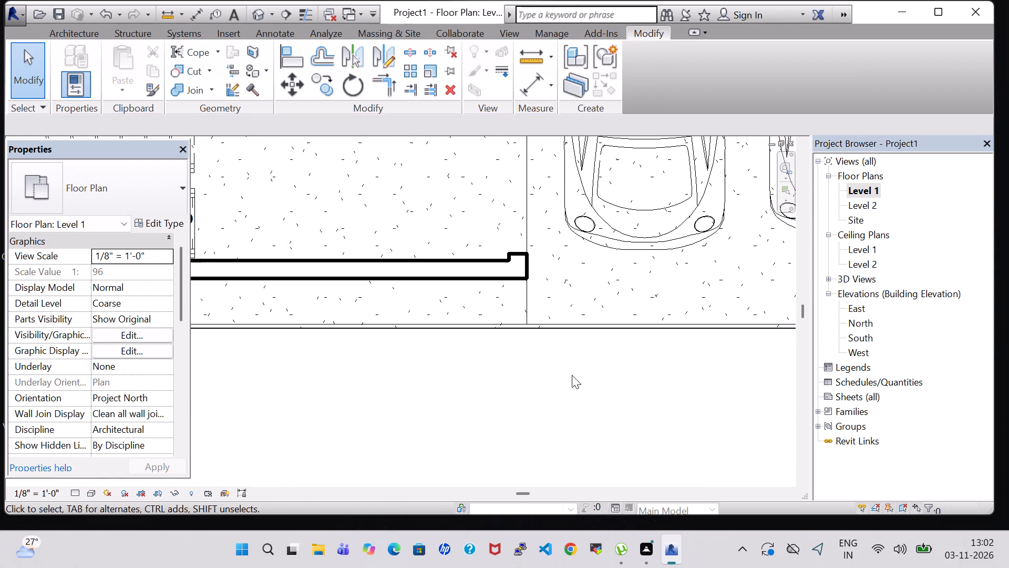
click(570, 320)
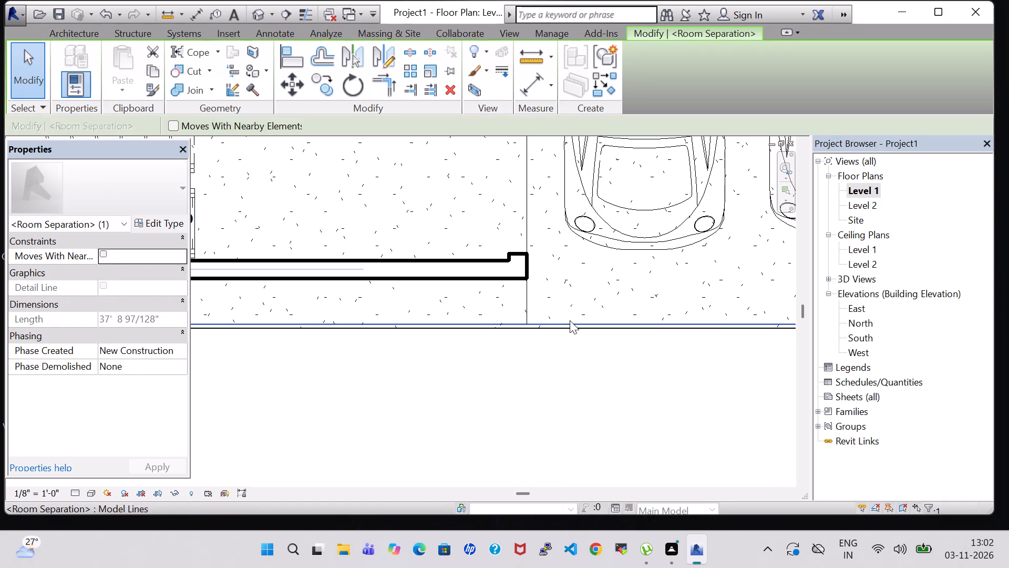
key(Down)
key(Down)
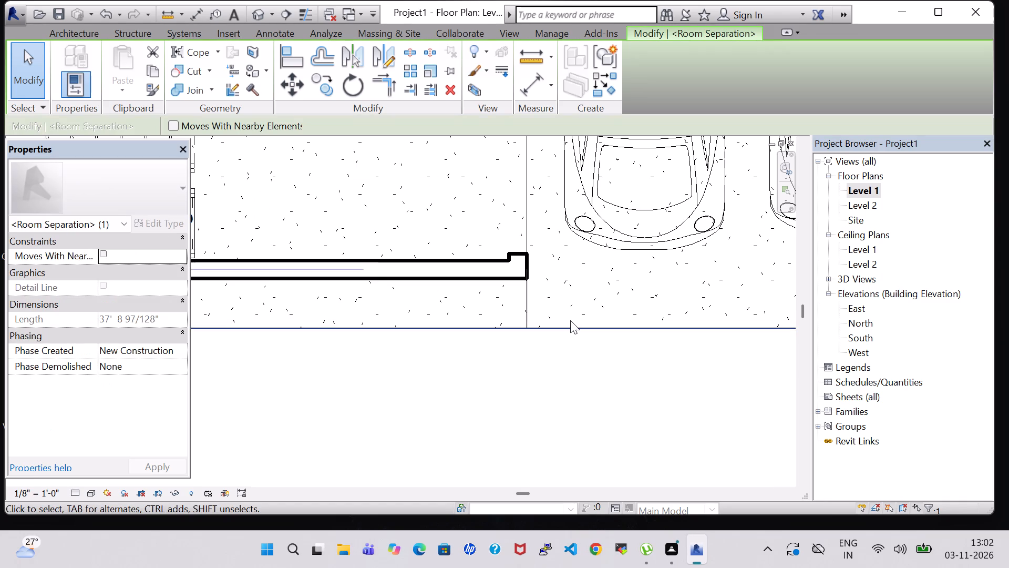
click(539, 392)
Name the small tagged room between BEDROOM 2 and the room north of the stair WC.
scroll(539, 392, down, 5)
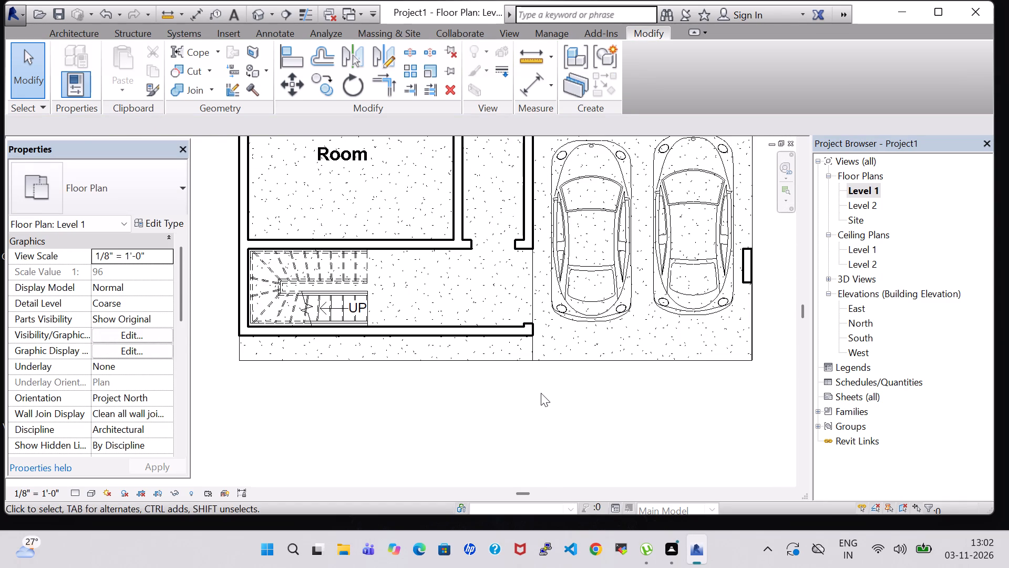
scroll(541, 393, down, 1)
scroll(722, 258, down, 2)
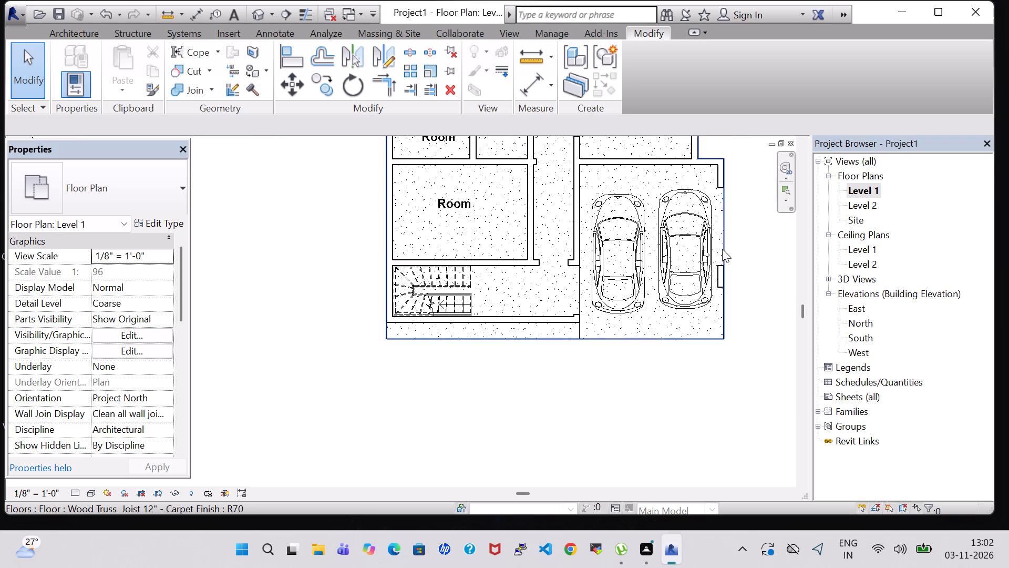
middle_drag(741, 219, 676, 311)
scroll(676, 311, down, 2)
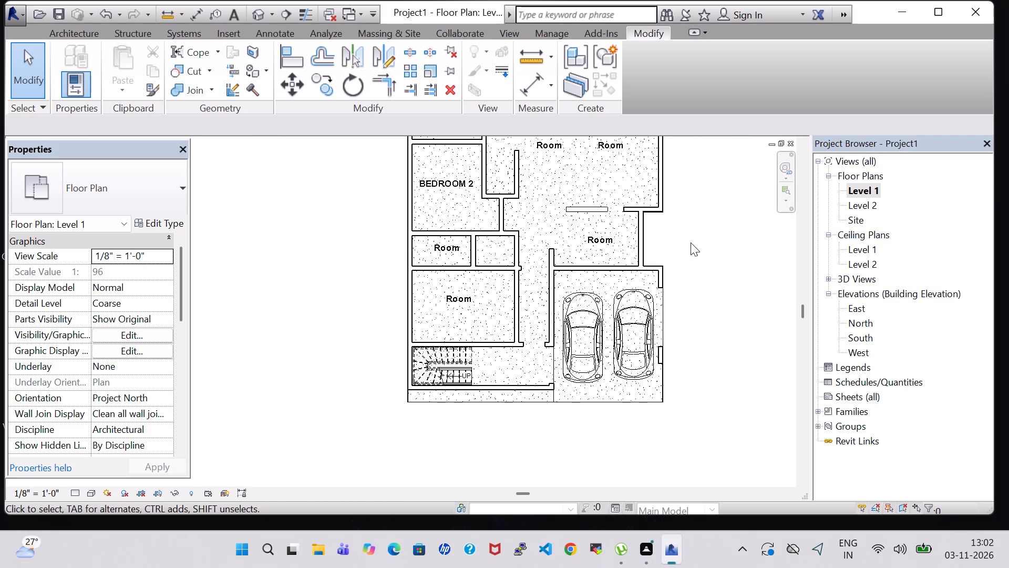
middle_drag(691, 242, 655, 282)
scroll(655, 282, down, 2)
middle_drag(686, 202, 649, 239)
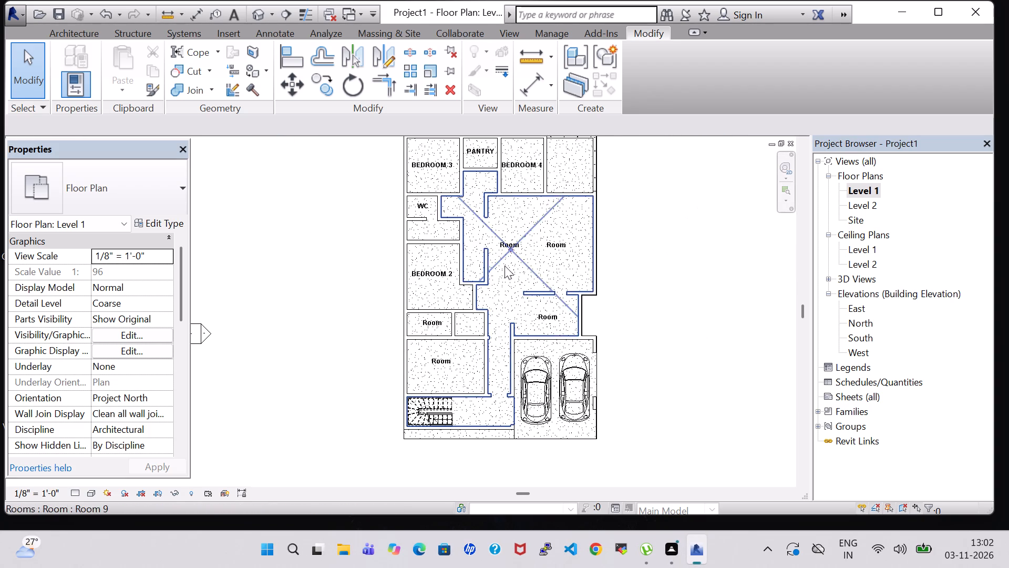
double_click(430, 321)
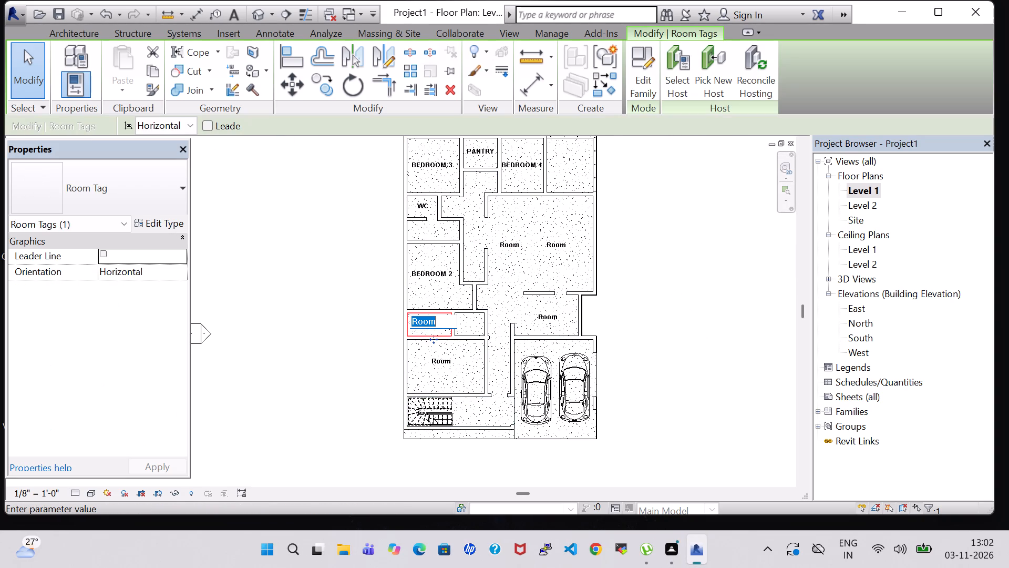
key(BackSpace)
text(WC)
key(Return)
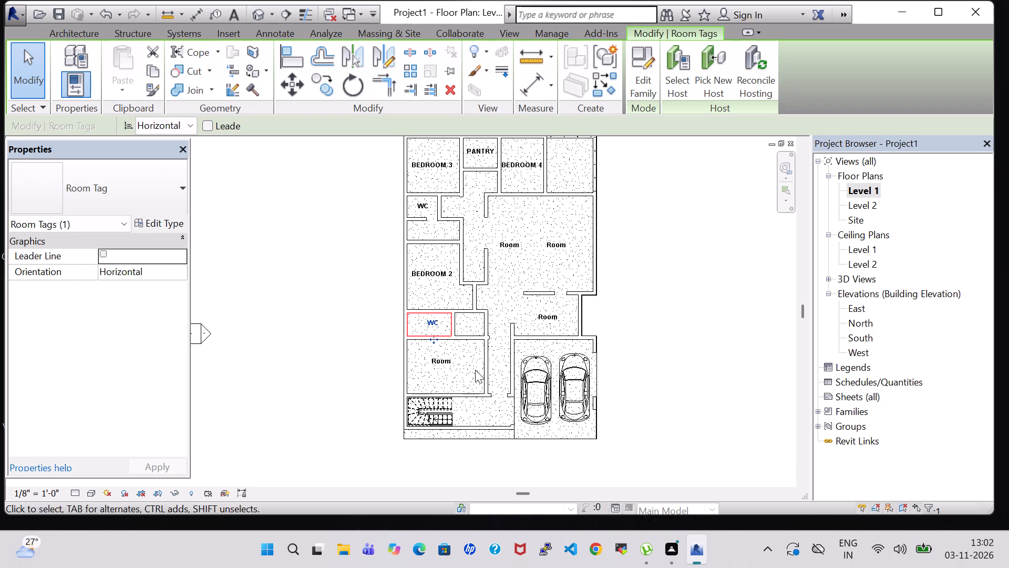
Name the room north of the stair MASTER BEDROOM and nudge its tag slightly south and east.
double_click(442, 360)
key(BackSpace)
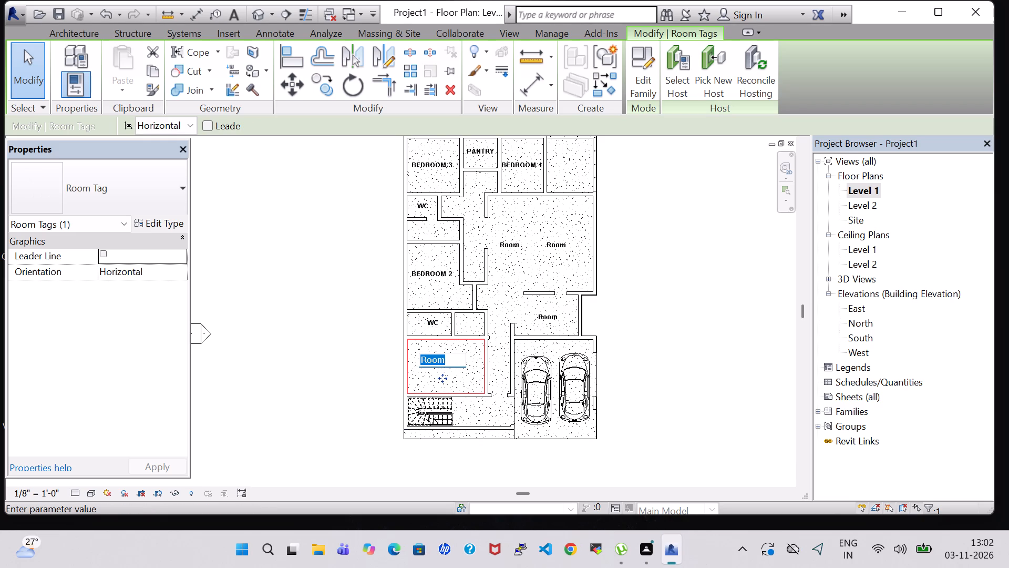
text(MASTER)
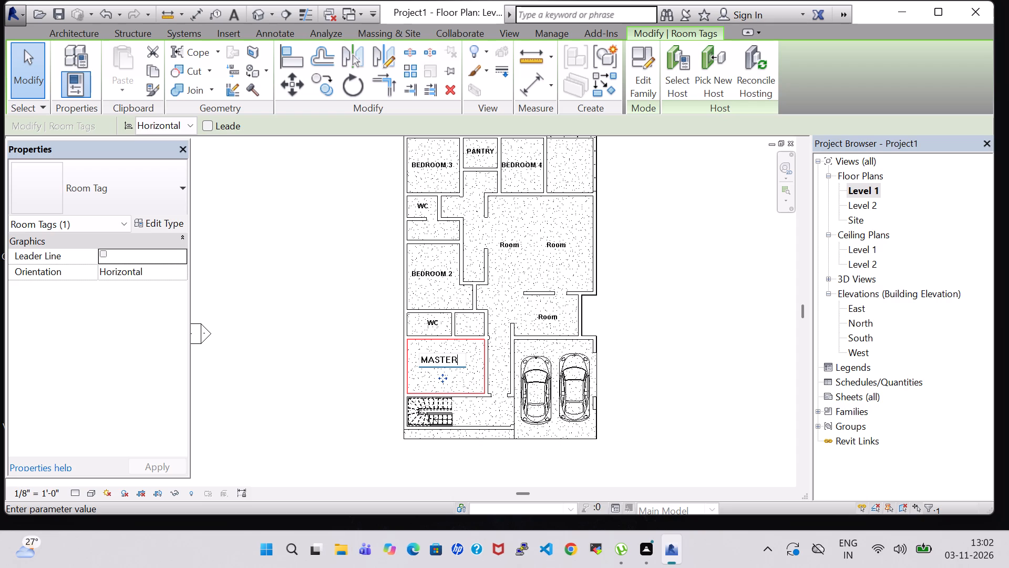
key(space)
text(BEDROOM)
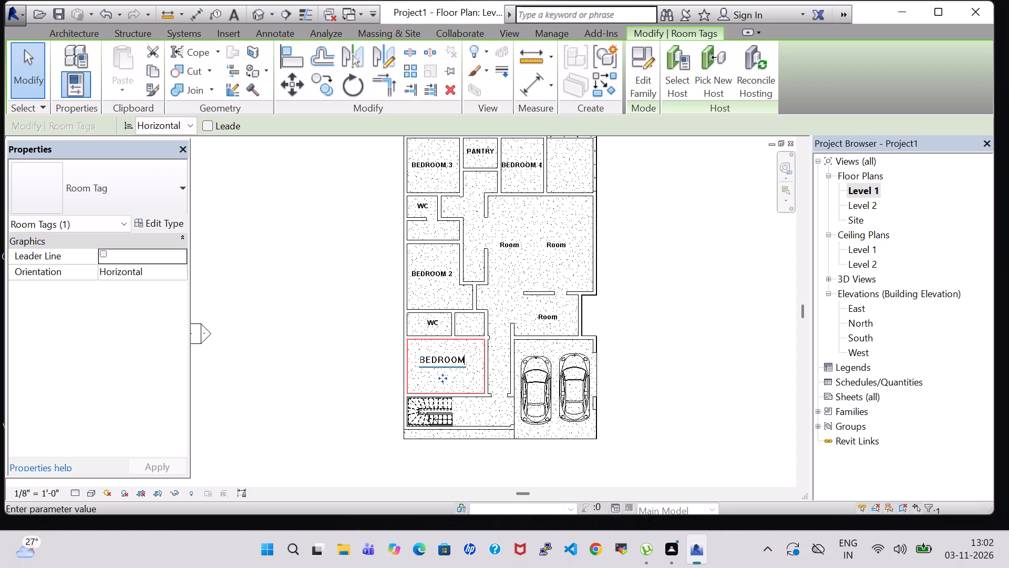
key(Return)
key(Down)
key(Down)
key(Right)
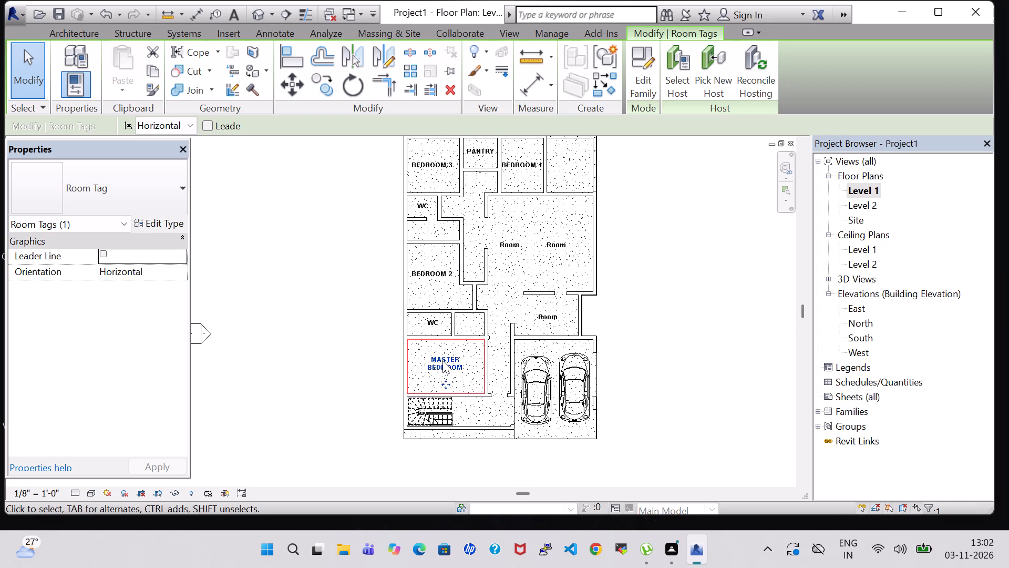
click(729, 291)
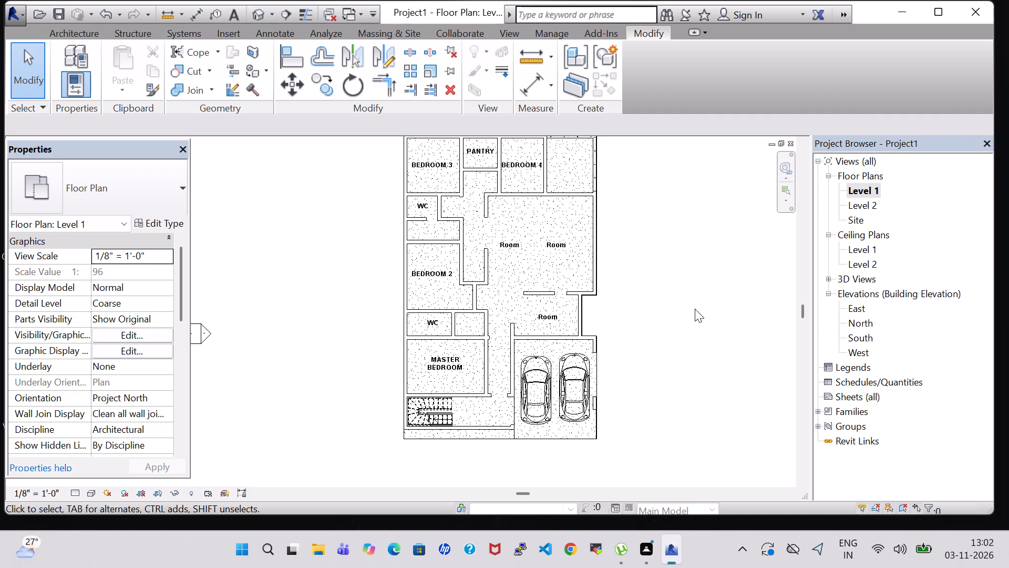
Name the tagged area just north of the garage KITCHEN.
double_click(549, 311)
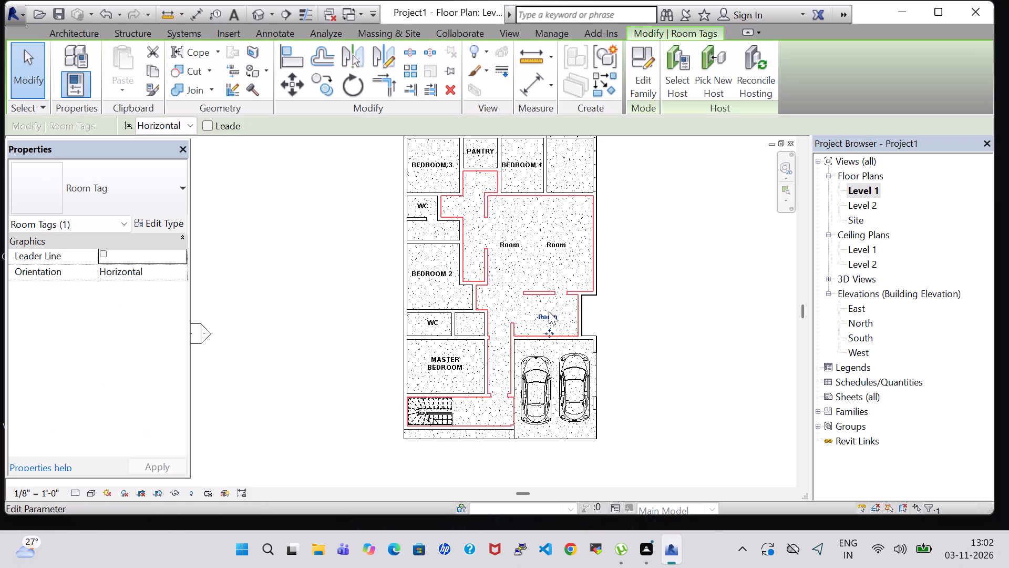
key(BackSpace)
text(KITC)
text(HEN)
key(Return)
click(680, 302)
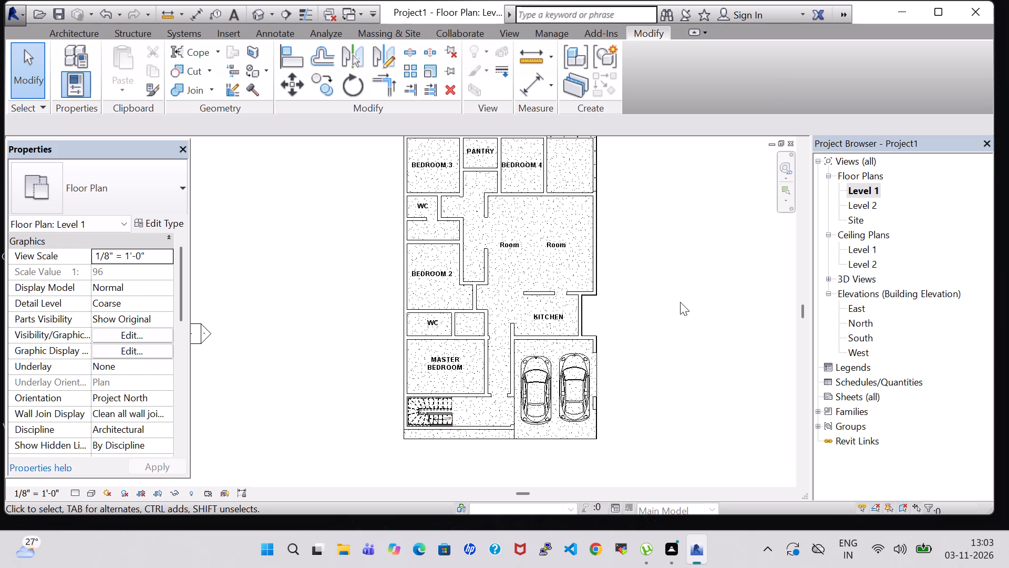
Name the two tags in the open central space DINNING on the west and LIVING on the east.
double_click(512, 248)
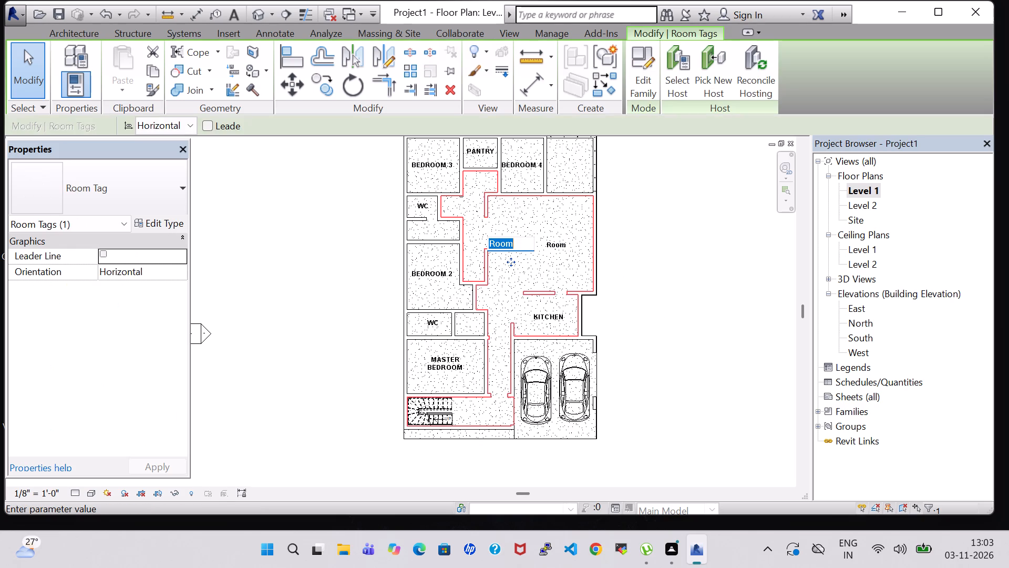
key(BackSpace)
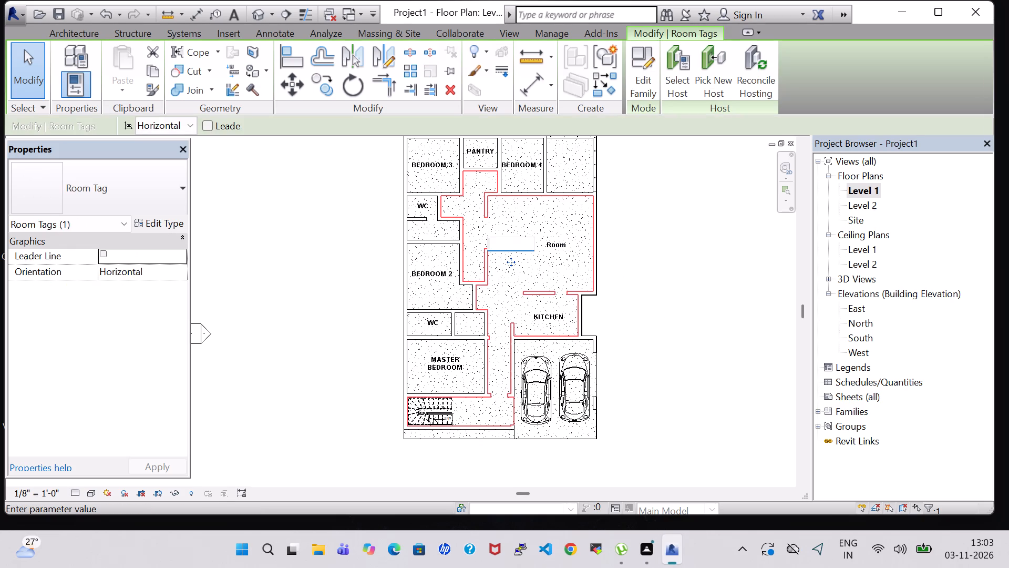
text(DINNING)
key(Return)
double_click(570, 243)
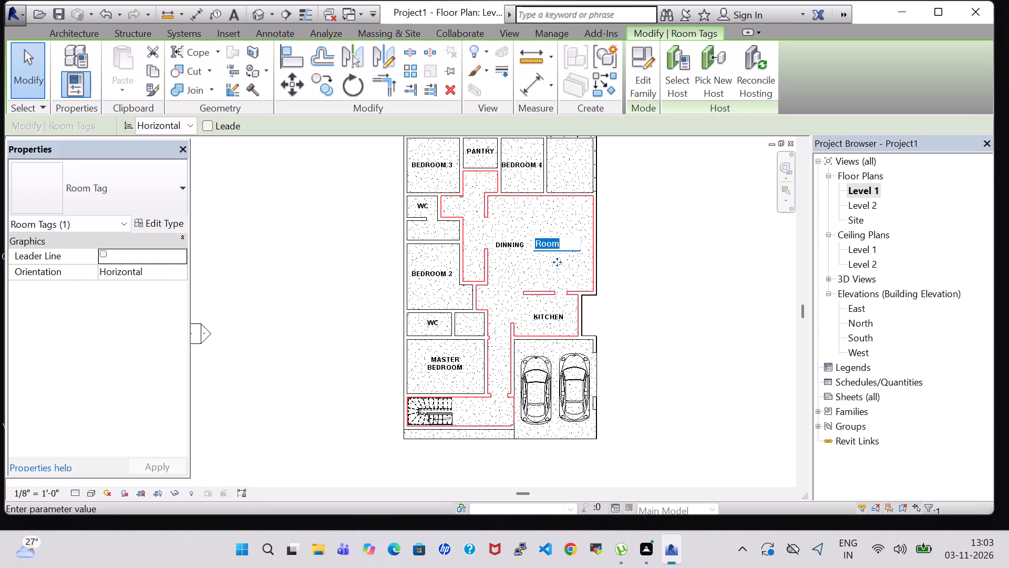
key(BackSpace)
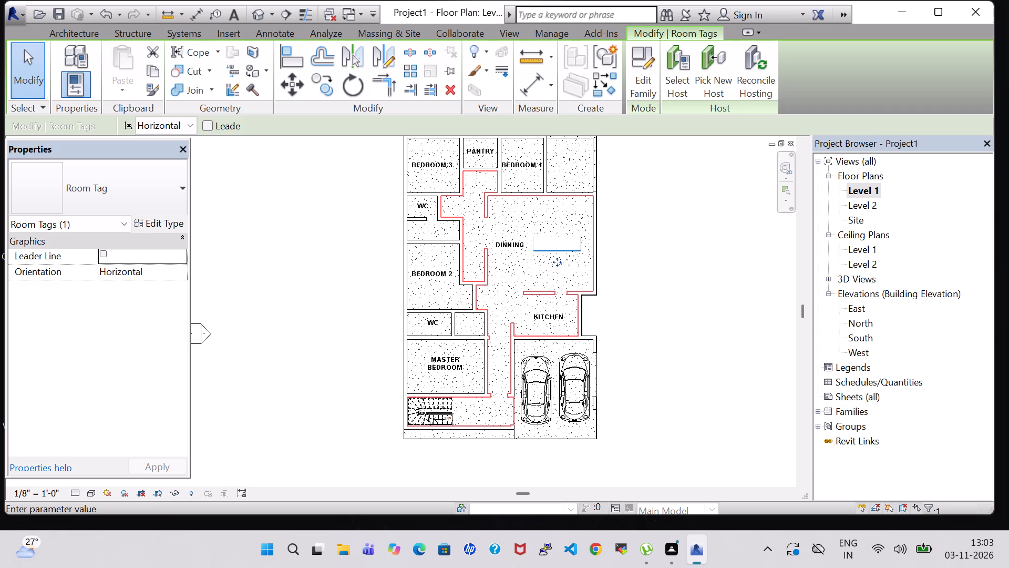
text(LIVING)
key(Return)
click(695, 229)
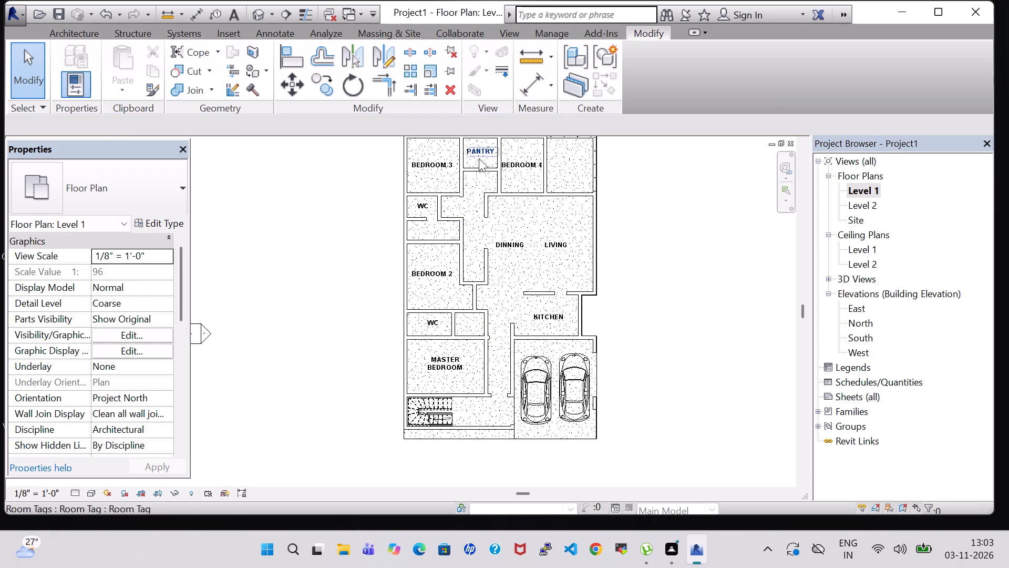
Open the 3D view and examine the house's south front, walls and floor from low and high angles.
middle_drag(693, 202, 685, 236)
scroll(684, 236, down, 1)
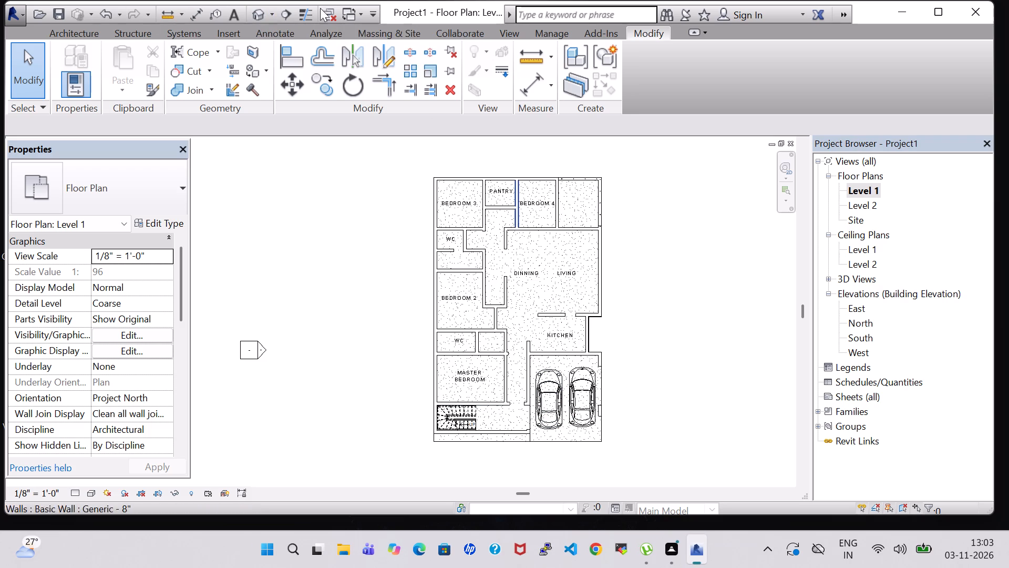
click(262, 14)
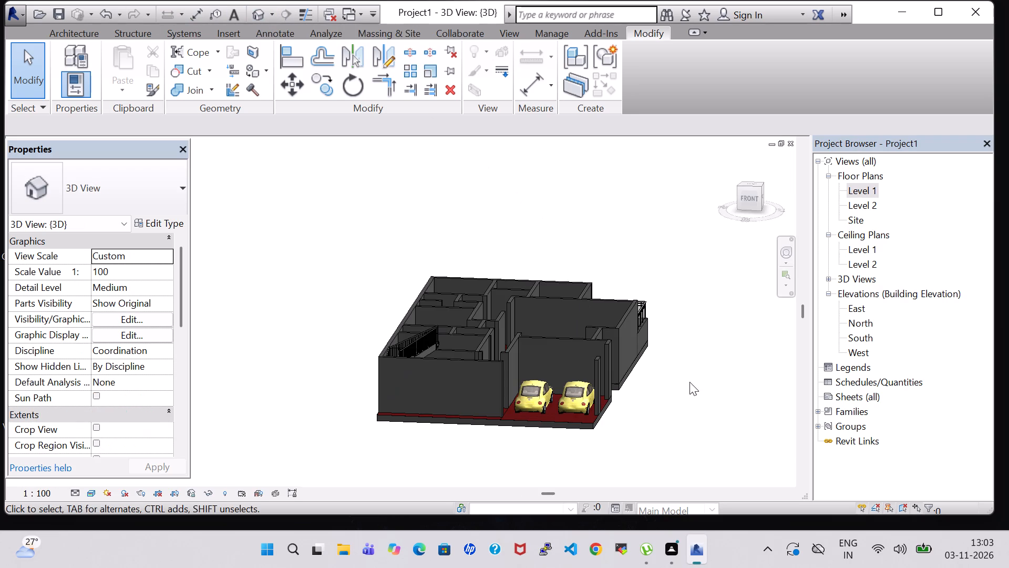
middle_drag(693, 382, 707, 349)
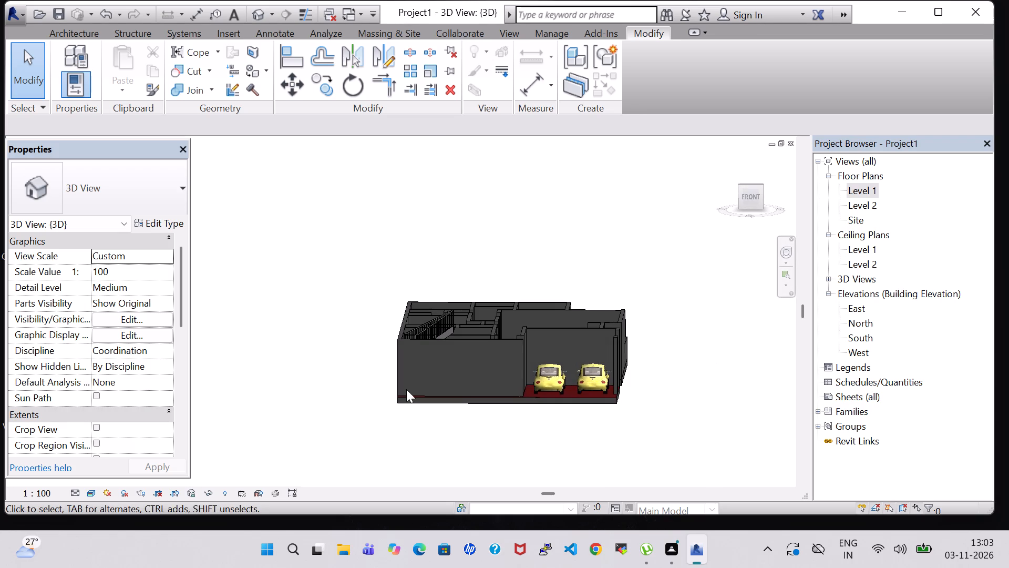
click(489, 339)
click(587, 163)
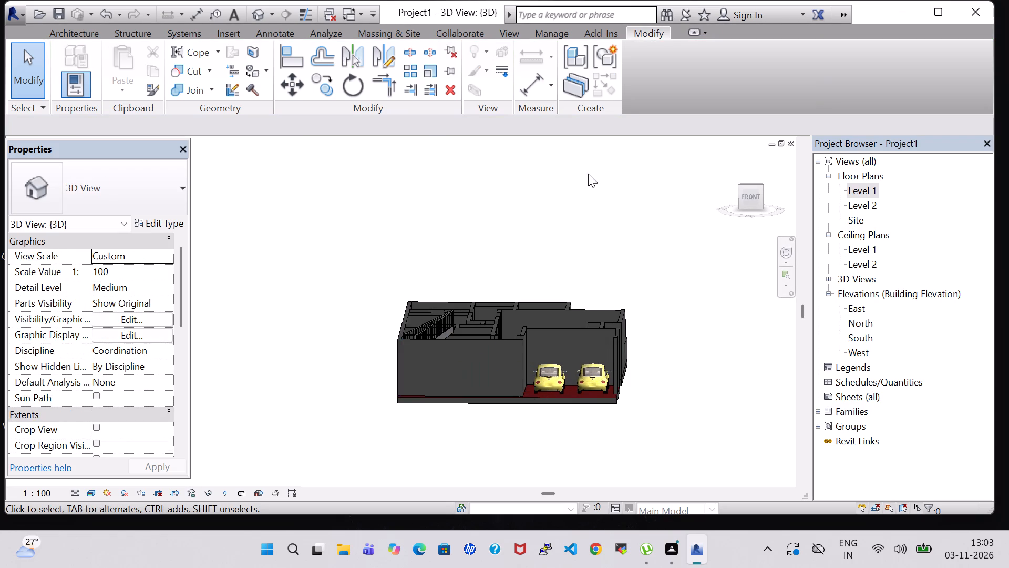
shift+middle_drag(627, 211, 622, 300)
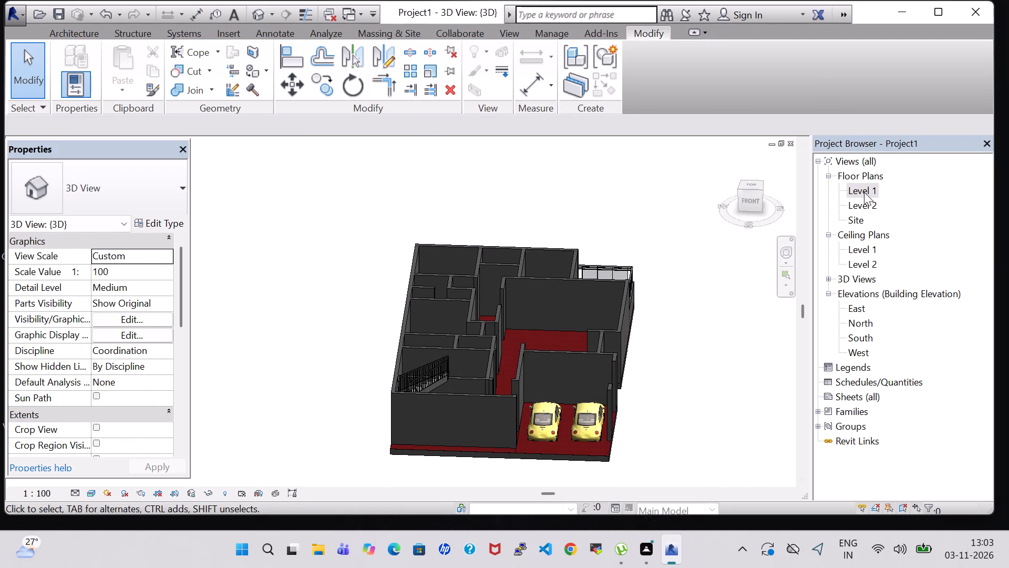
Open the Level 1 floor plan and examine the layout around the master bedroom, stair, kitchen and garage.
double_click(864, 192)
scroll(673, 292, down, 1)
scroll(670, 288, up, 2)
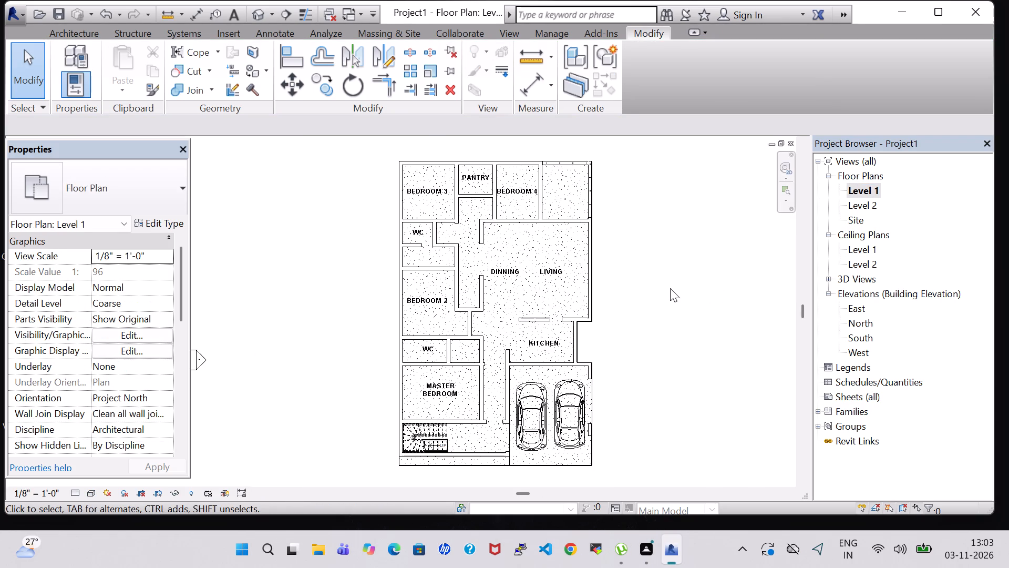
middle_drag(670, 288, 661, 284)
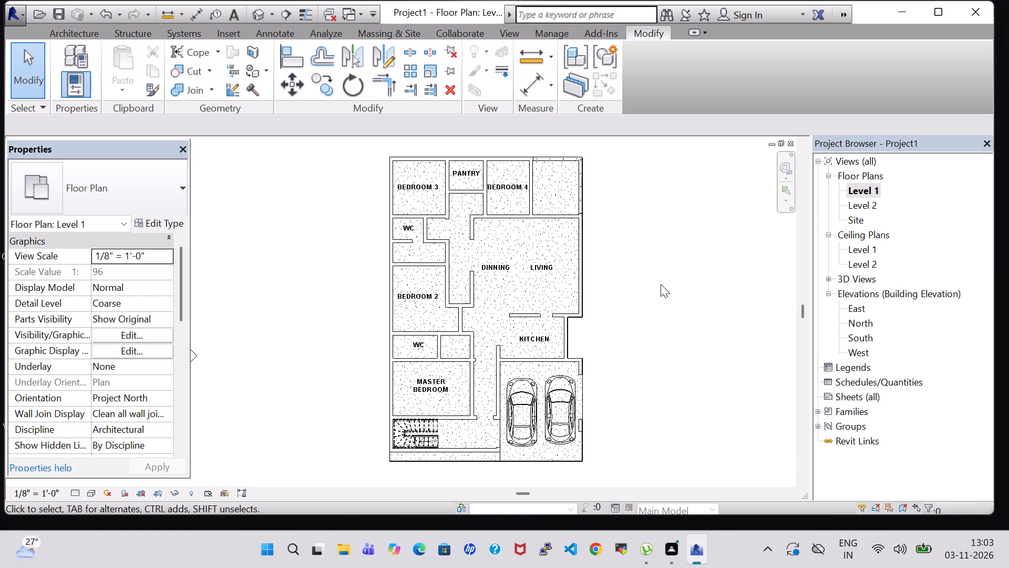
scroll(452, 484, up, 5)
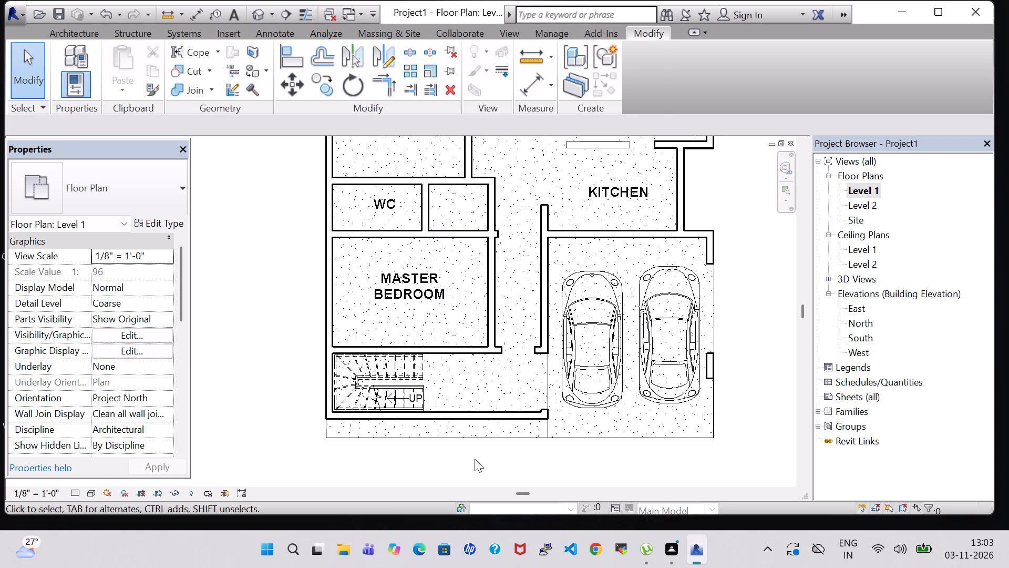
scroll(528, 390, down, 3)
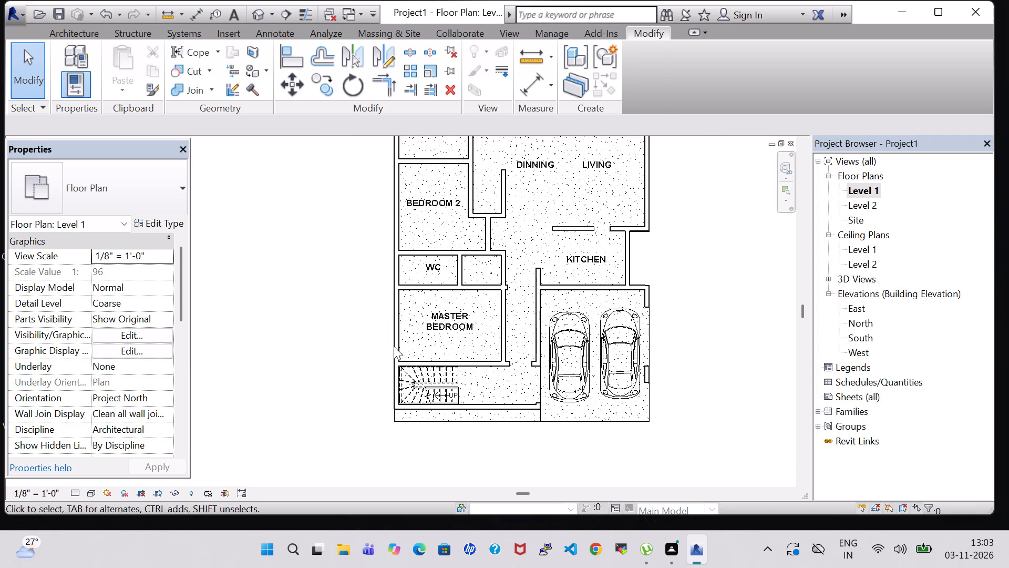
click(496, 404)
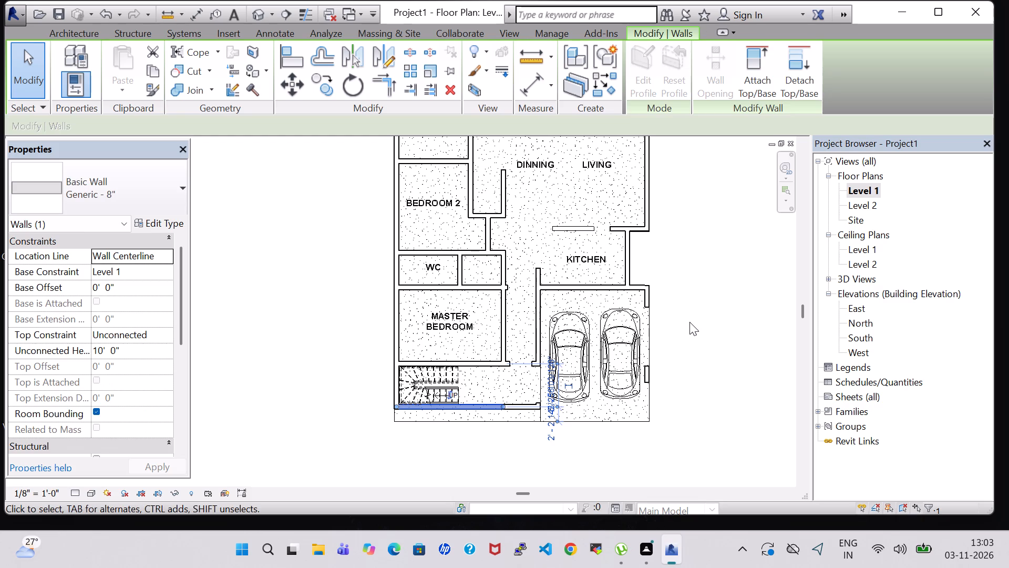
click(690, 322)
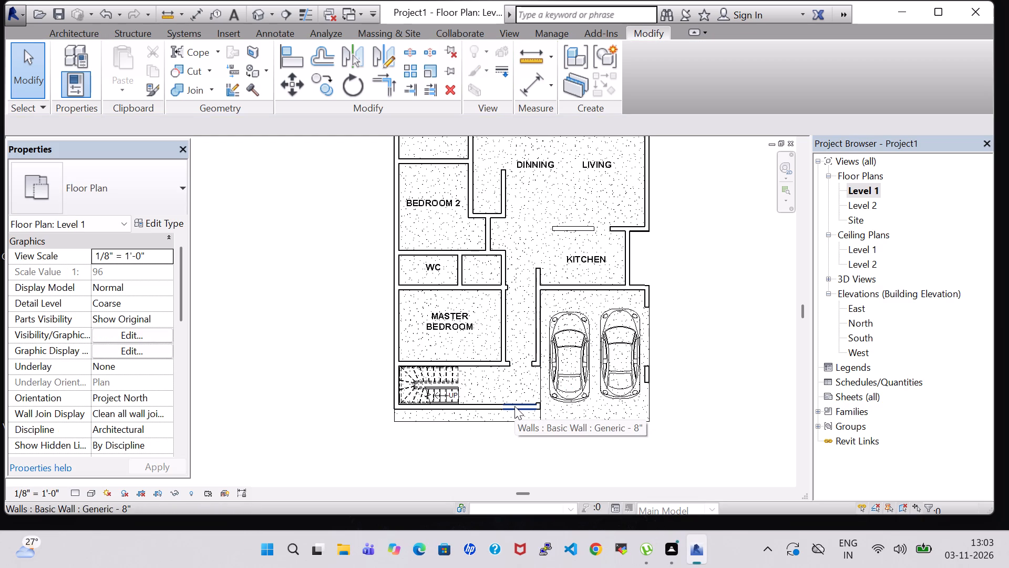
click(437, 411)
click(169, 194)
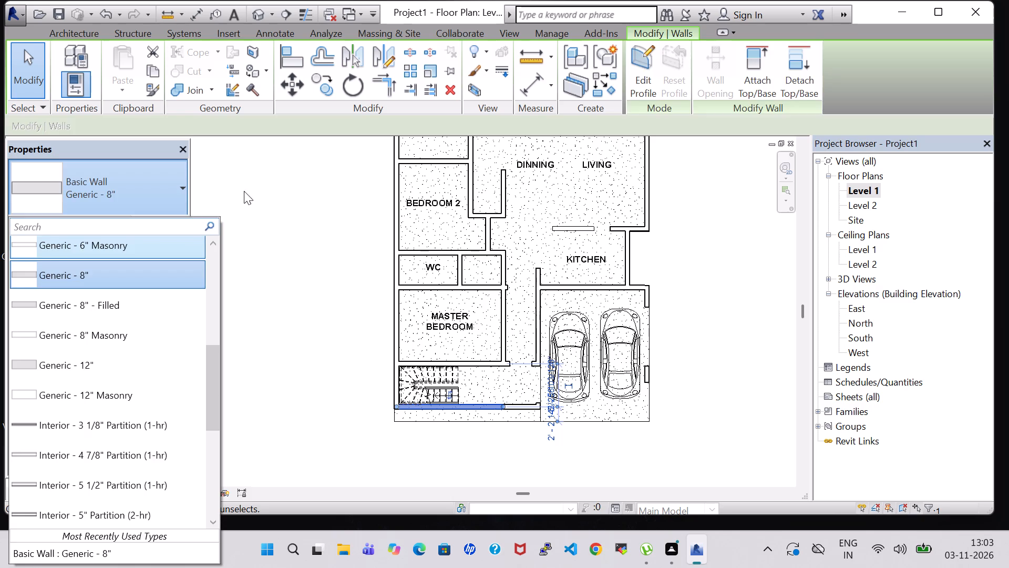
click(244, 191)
Assign the material Brick, Common to the structure layer of the Generic - 8" wall type, using the wall south of the stair.
click(499, 400)
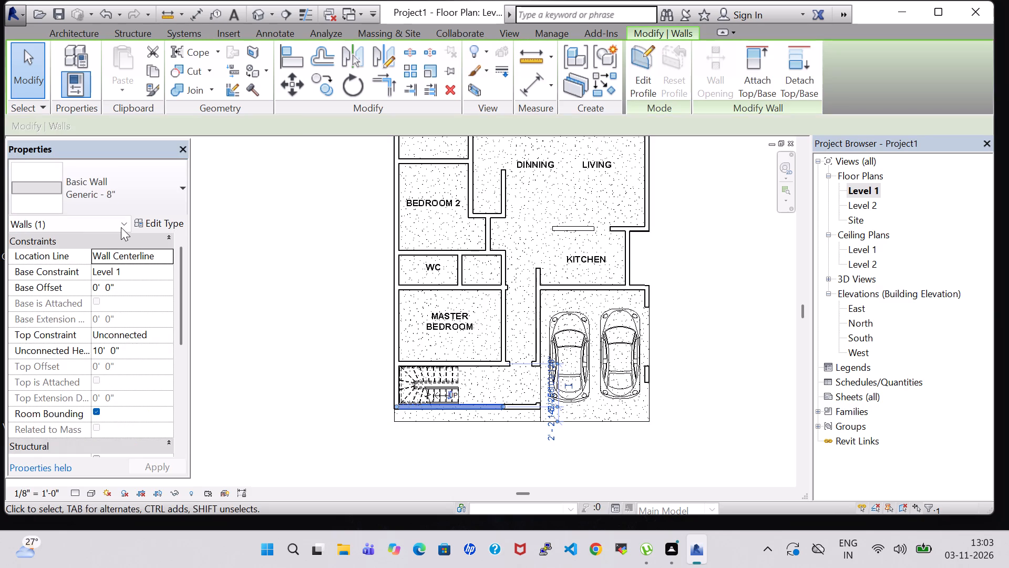
click(149, 221)
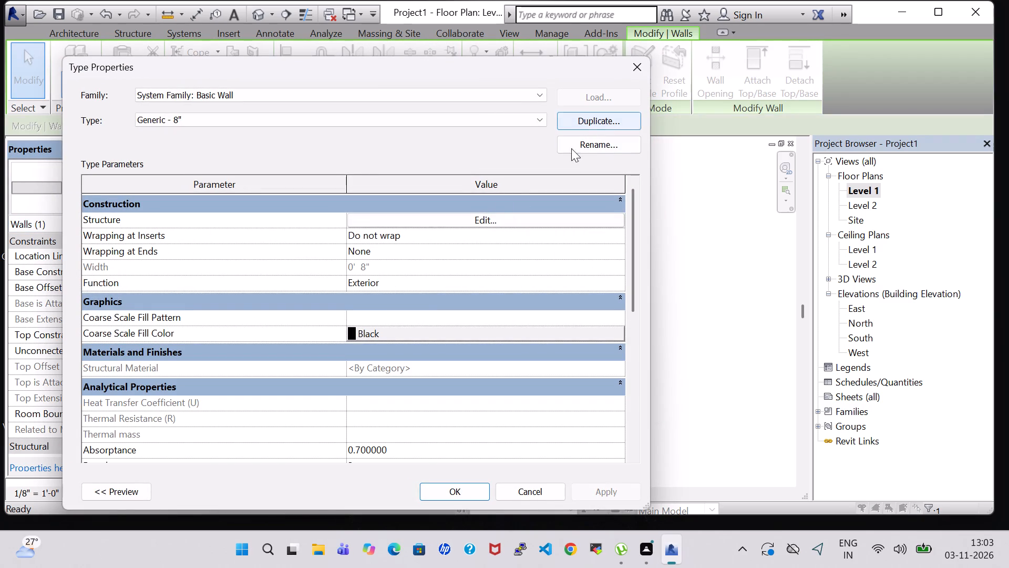
click(488, 217)
click(337, 215)
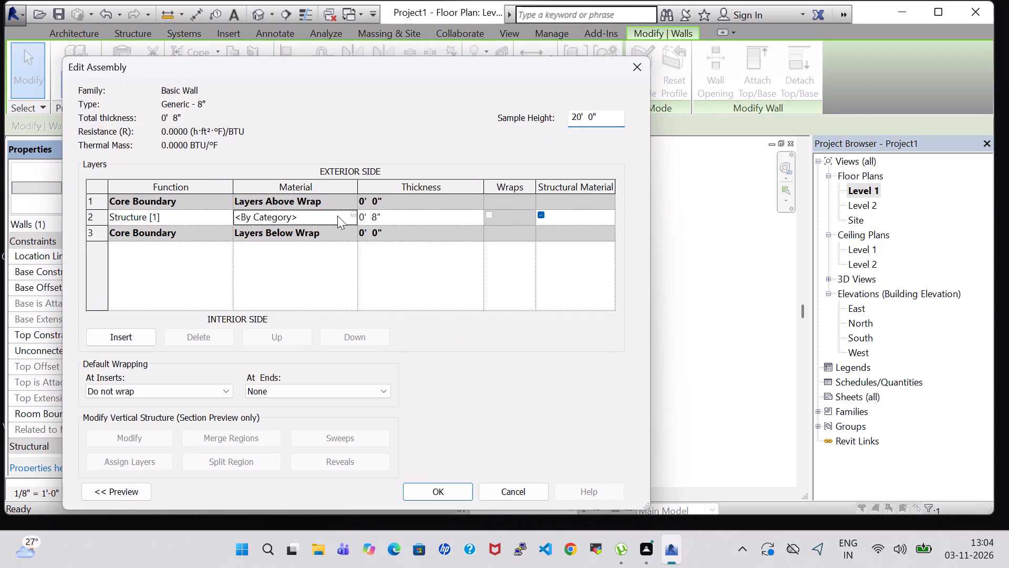
click(353, 214)
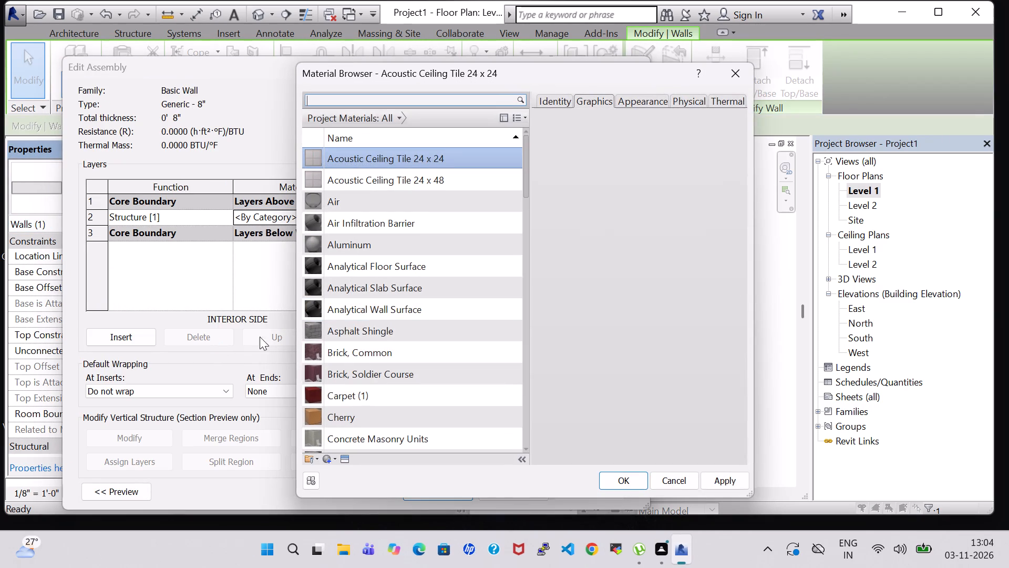
click(363, 356)
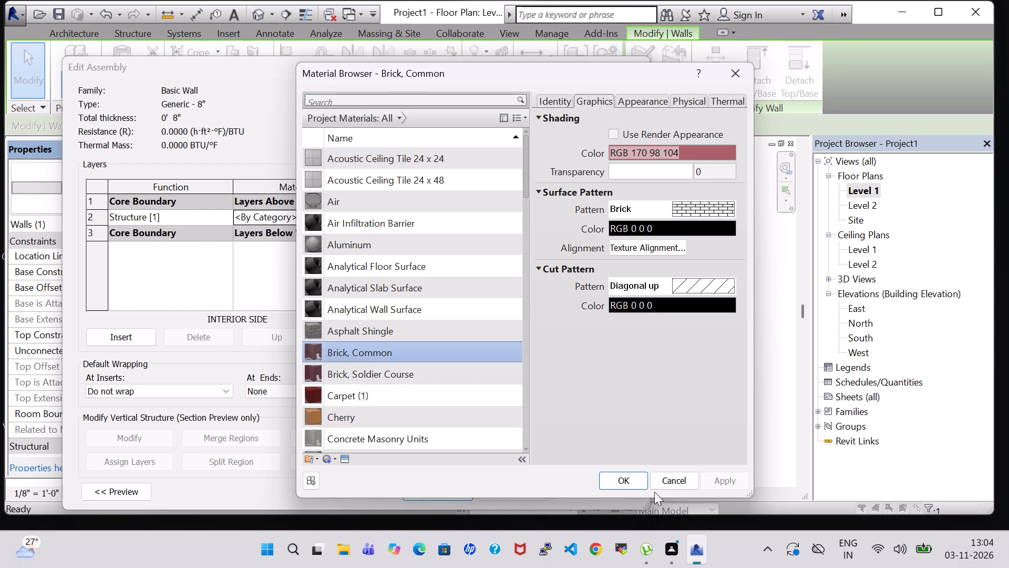
click(633, 479)
click(409, 496)
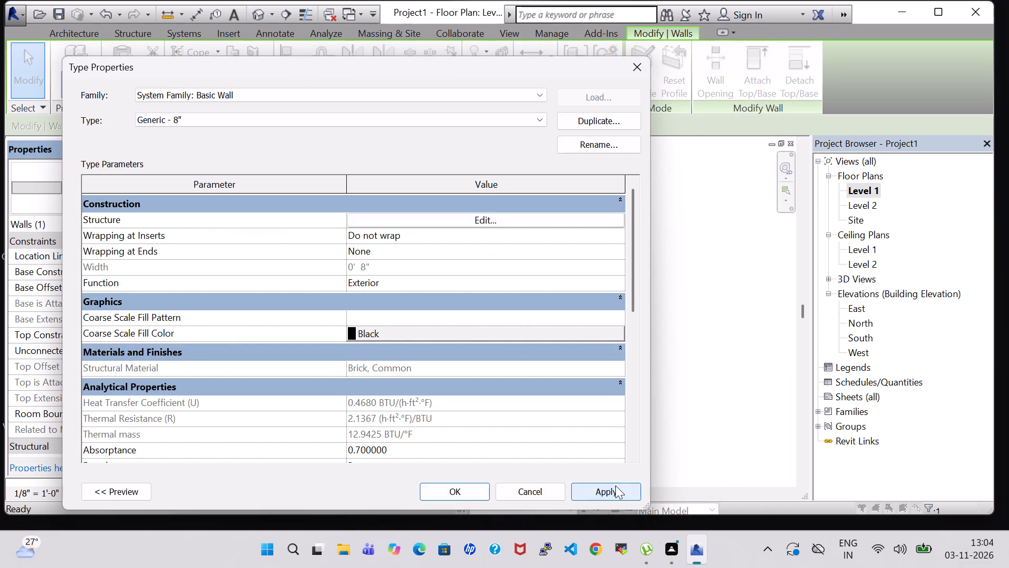
click(615, 490)
click(457, 488)
click(733, 330)
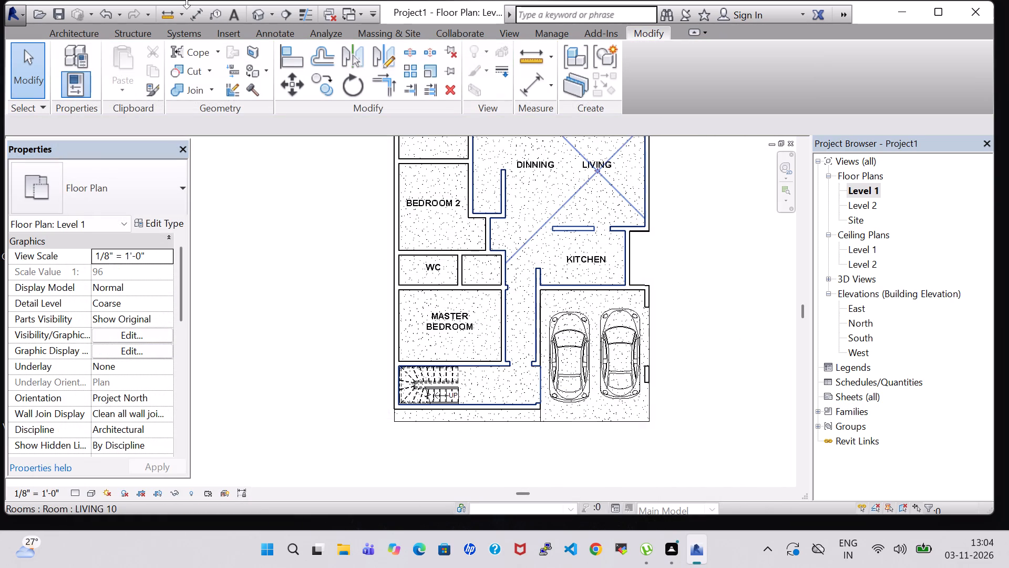
Open the 3D view and examine the walls' brick finish from above and around the south, east and west sides.
click(257, 15)
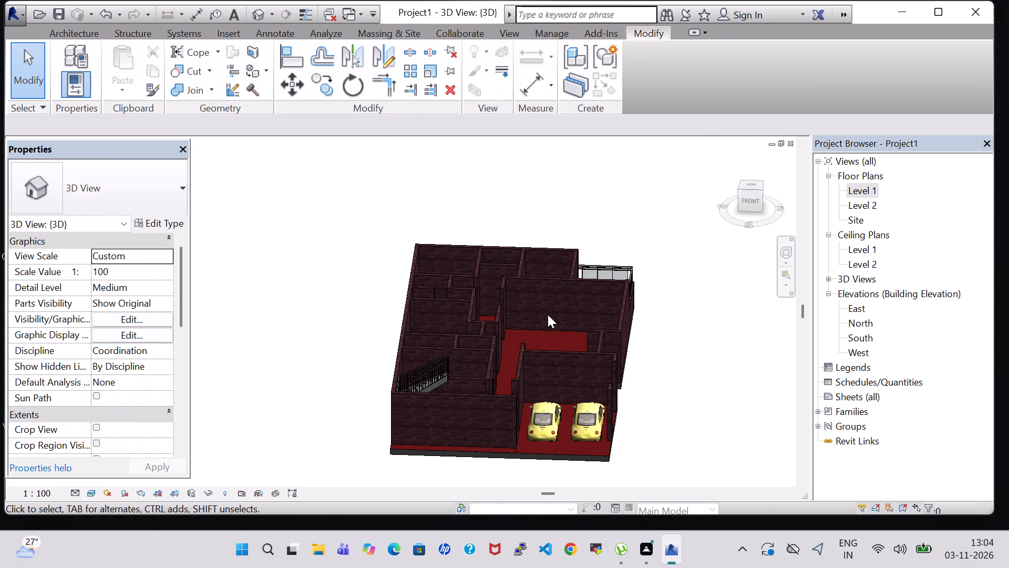
middle_drag(671, 376, 674, 315)
scroll(674, 313, up, 4)
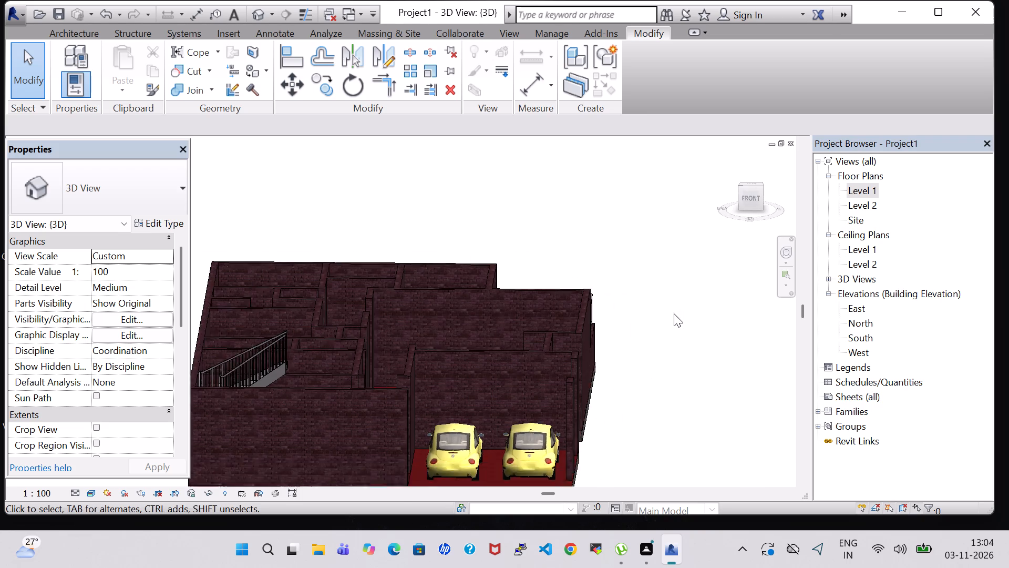
scroll(674, 313, up, 1)
middle_drag(632, 379, 666, 322)
shift+middle_drag(673, 311, 641, 396)
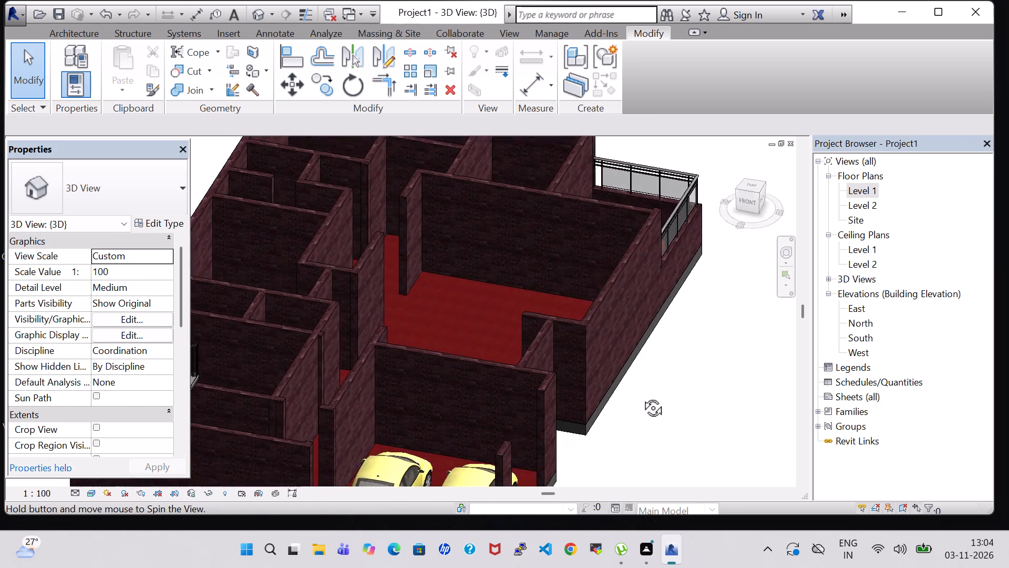
shift+middle_drag(641, 396, 659, 409)
click(868, 189)
click(864, 185)
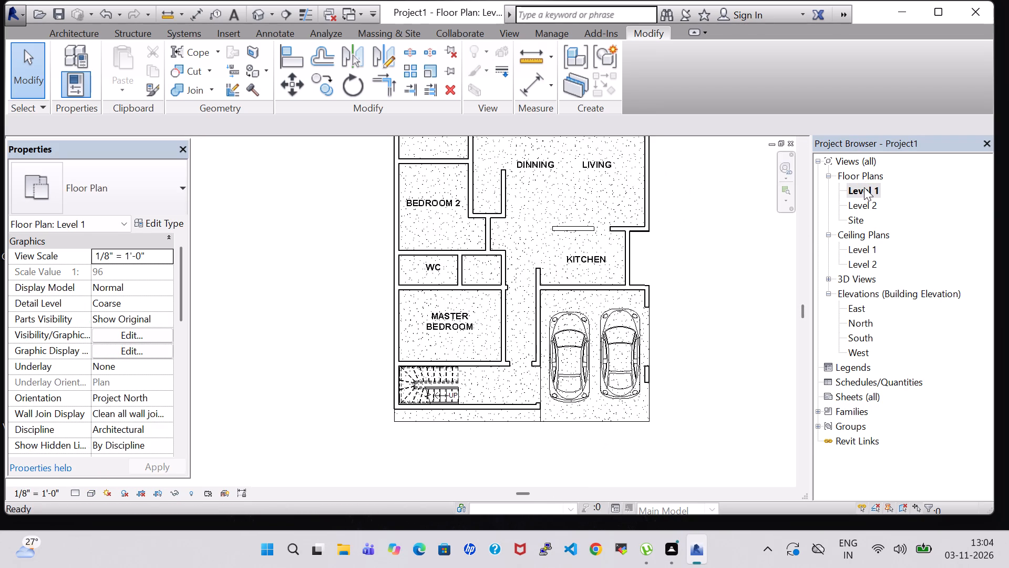
click(258, 13)
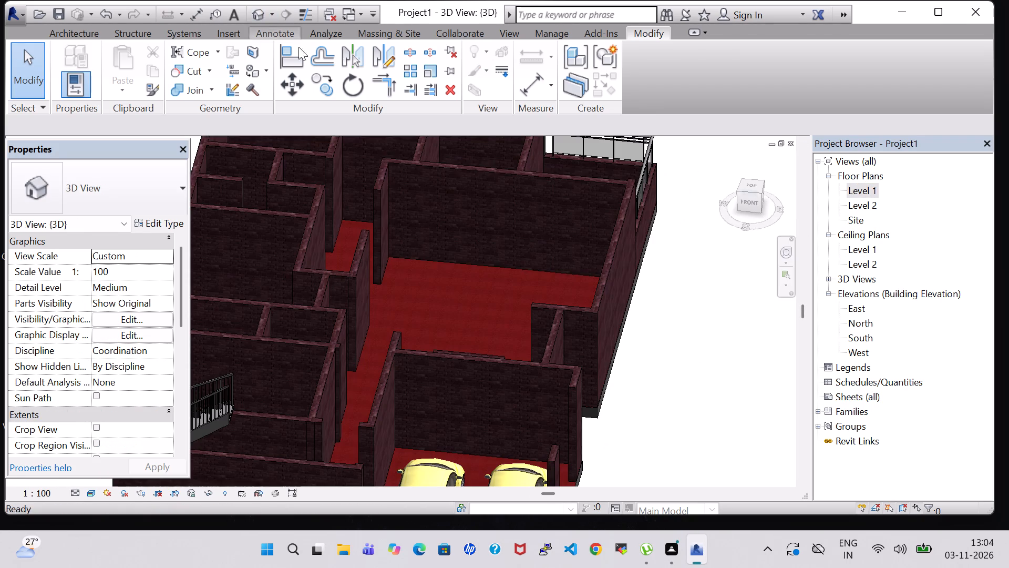
middle_drag(675, 370, 687, 253)
shift+middle_drag(645, 373, 671, 279)
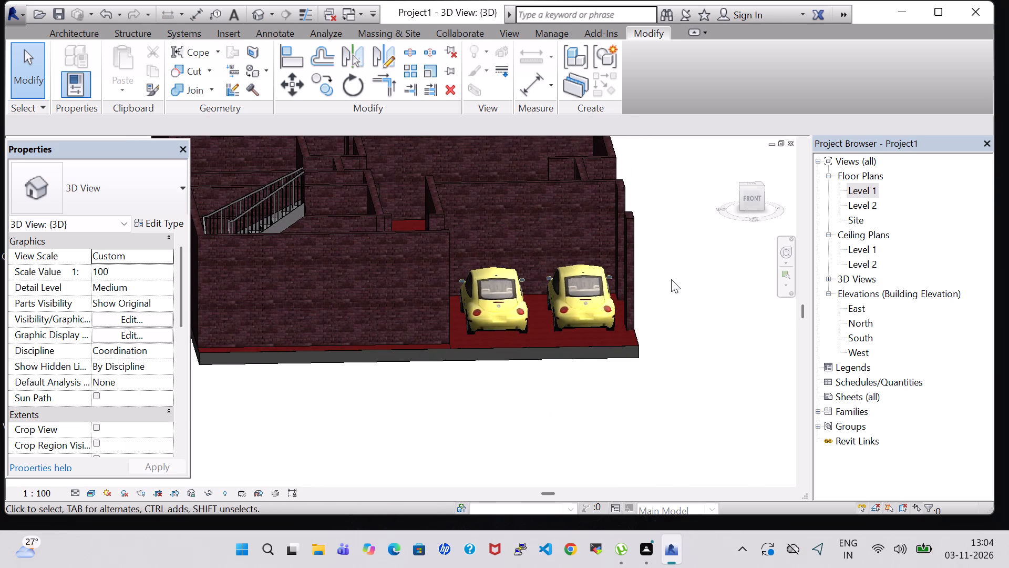
shift+middle_drag(671, 280, 543, 324)
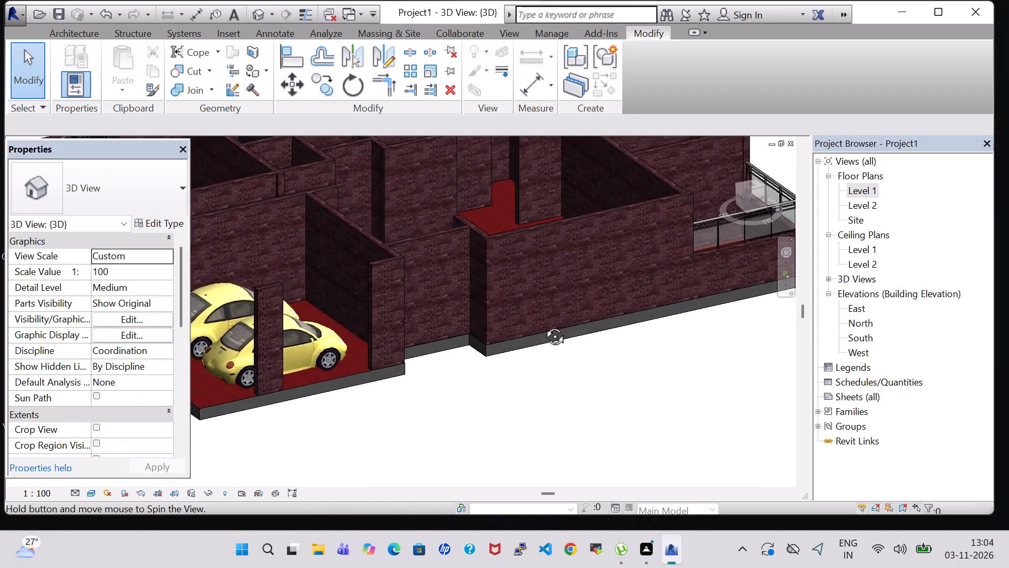
shift+middle_drag(543, 324, 770, 268)
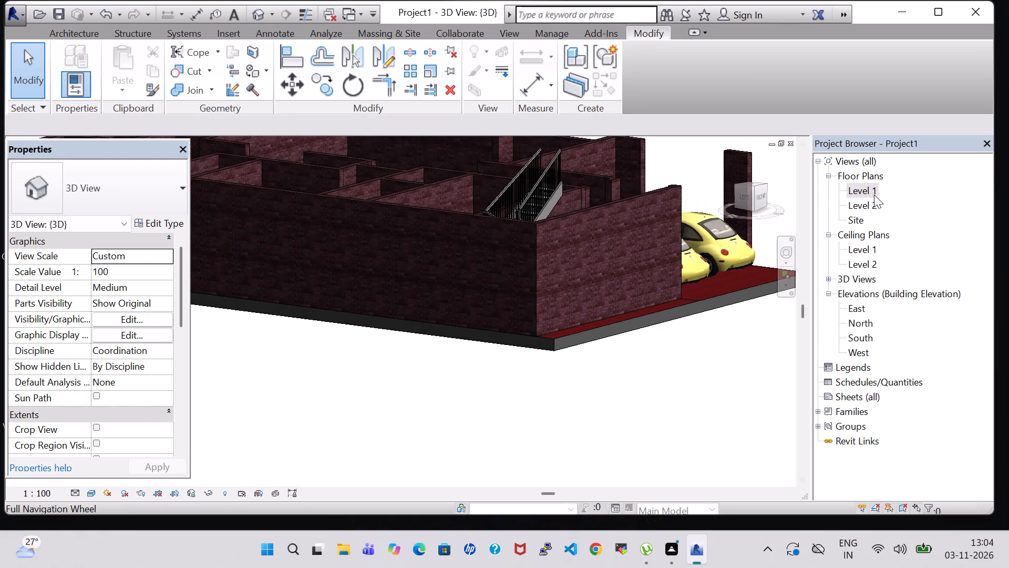
On Level 1, sketch a railing path from the house's southwest wall corner about 1' 10.5" south and about 22' east along the floor edge.
double_click(860, 189)
scroll(467, 285, down, 1)
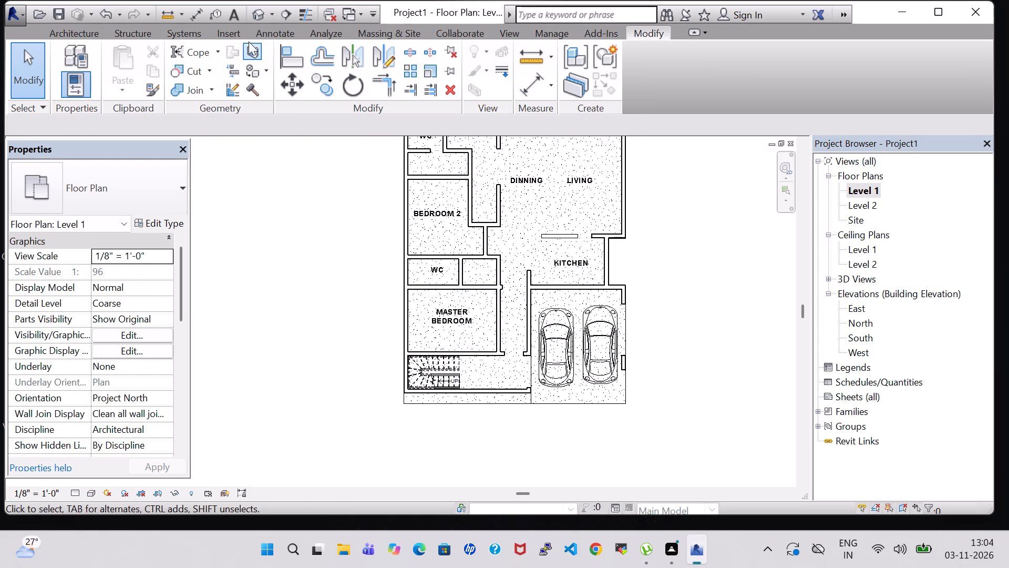
click(80, 34)
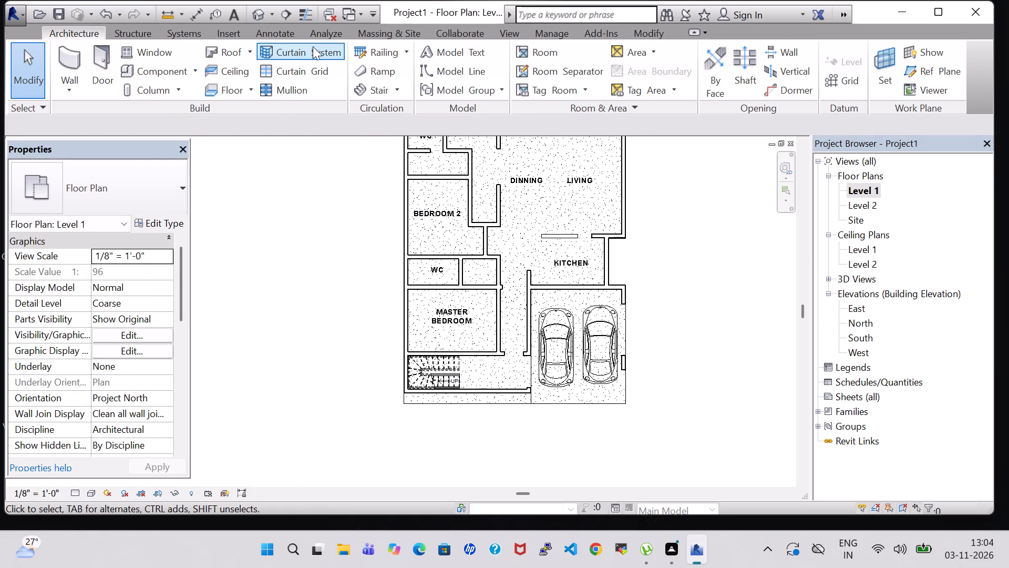
click(380, 49)
scroll(403, 403, up, 11)
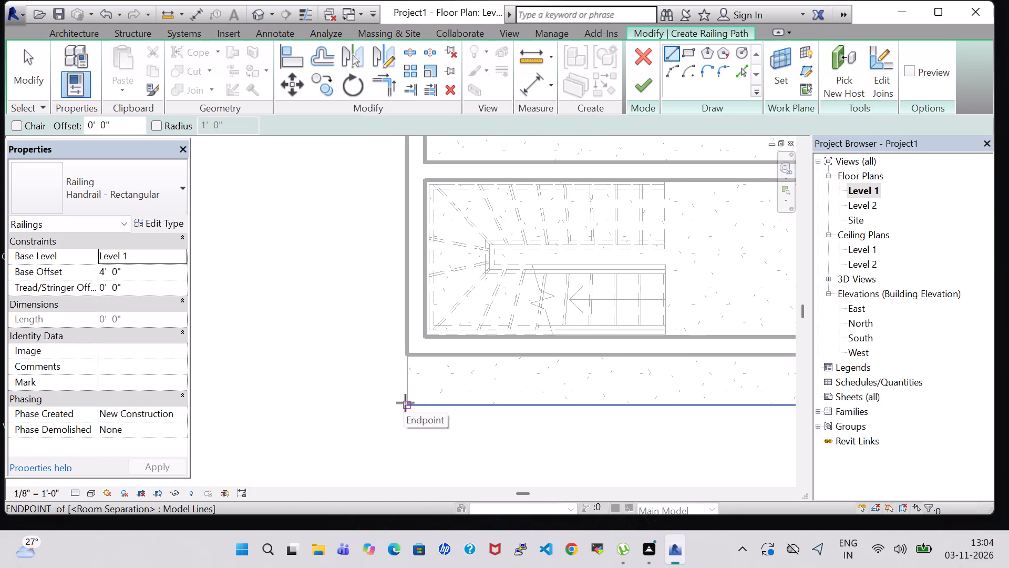
scroll(401, 366, up, 5)
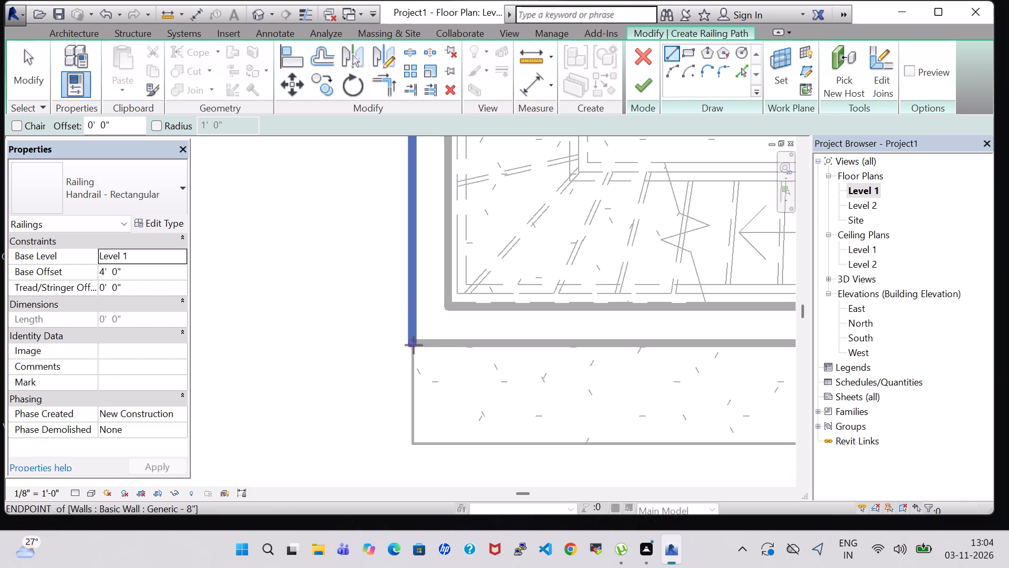
click(415, 347)
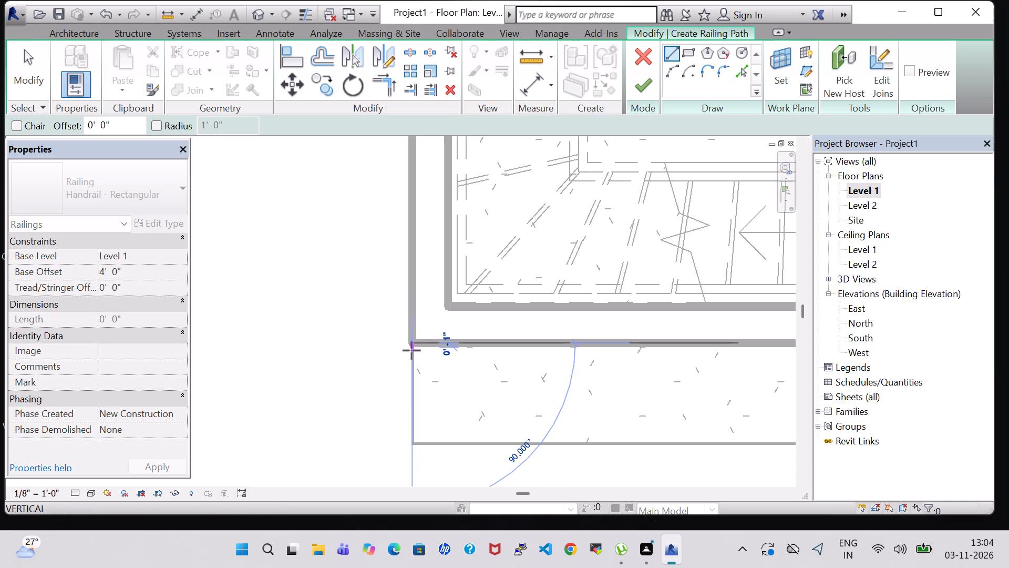
click(413, 444)
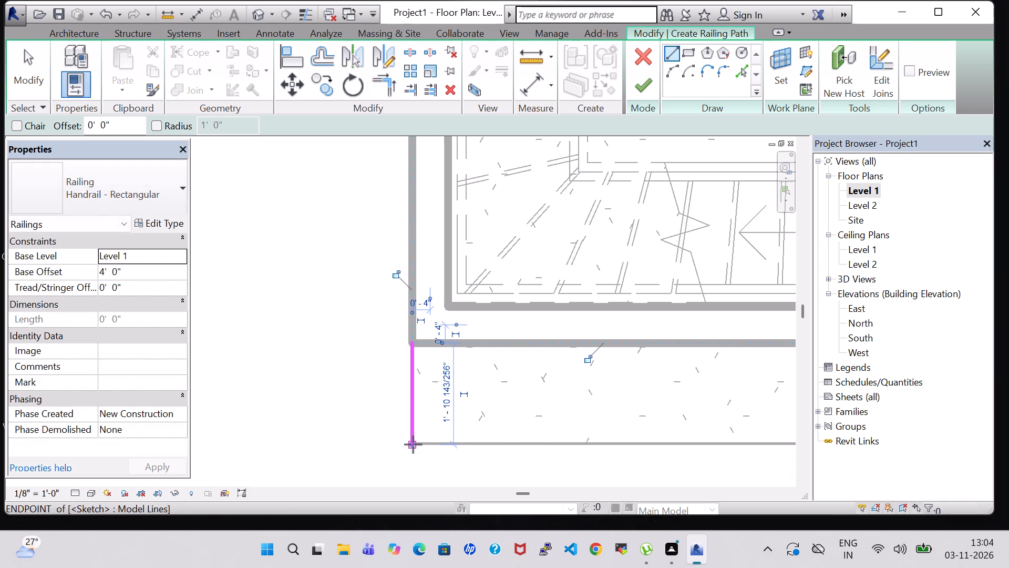
click(413, 444)
scroll(598, 438, down, 3)
middle_drag(598, 438, 341, 443)
scroll(337, 443, down, 1)
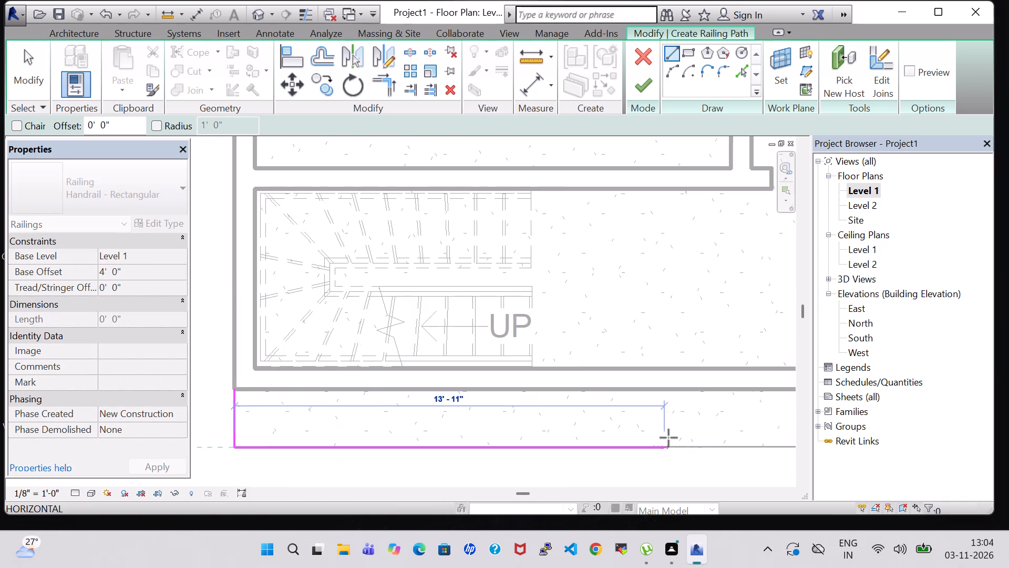
middle_drag(678, 442, 419, 462)
click(652, 470)
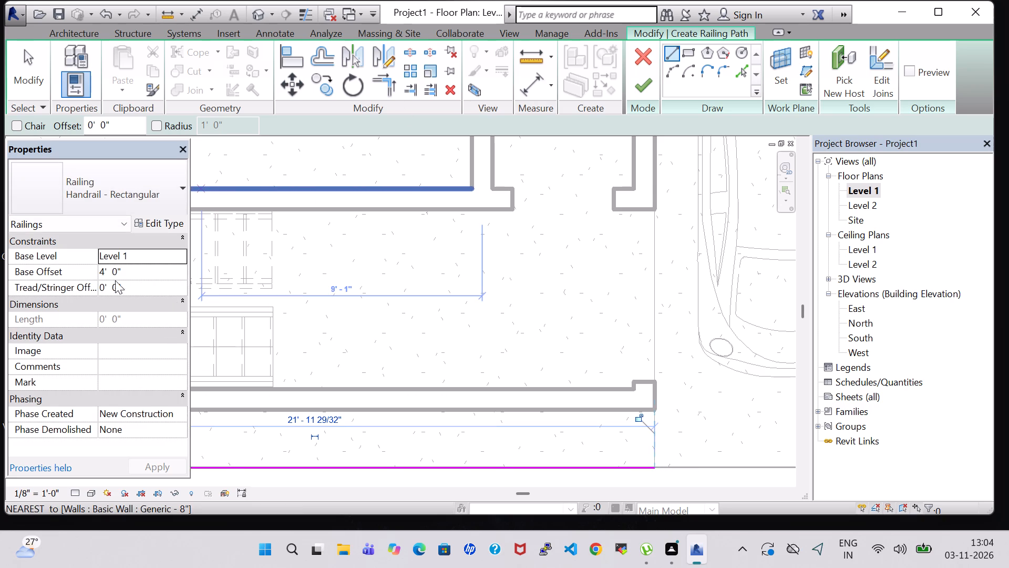
Set the railing's base offset to 0 and finish its path.
click(105, 271)
key(BackSpace)
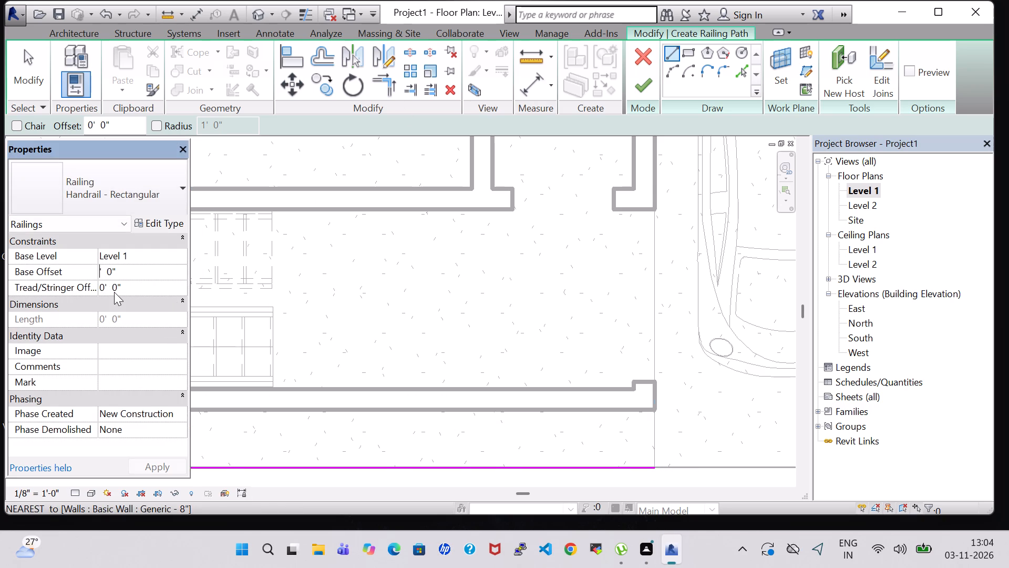
key(0)
click(656, 73)
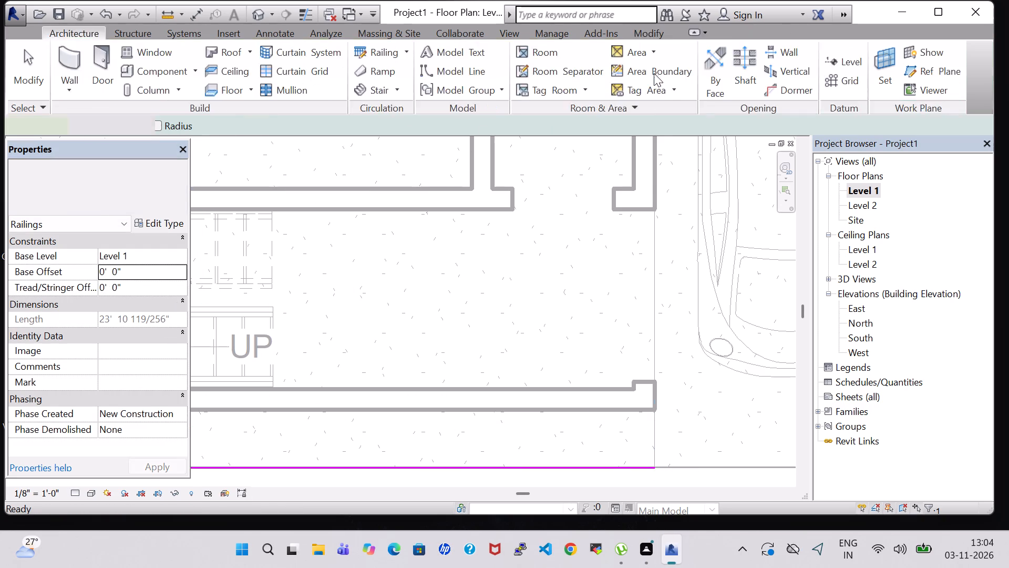
In the 3D view, change the front railing's type to Glass Panel - Bottom Fill.
click(254, 14)
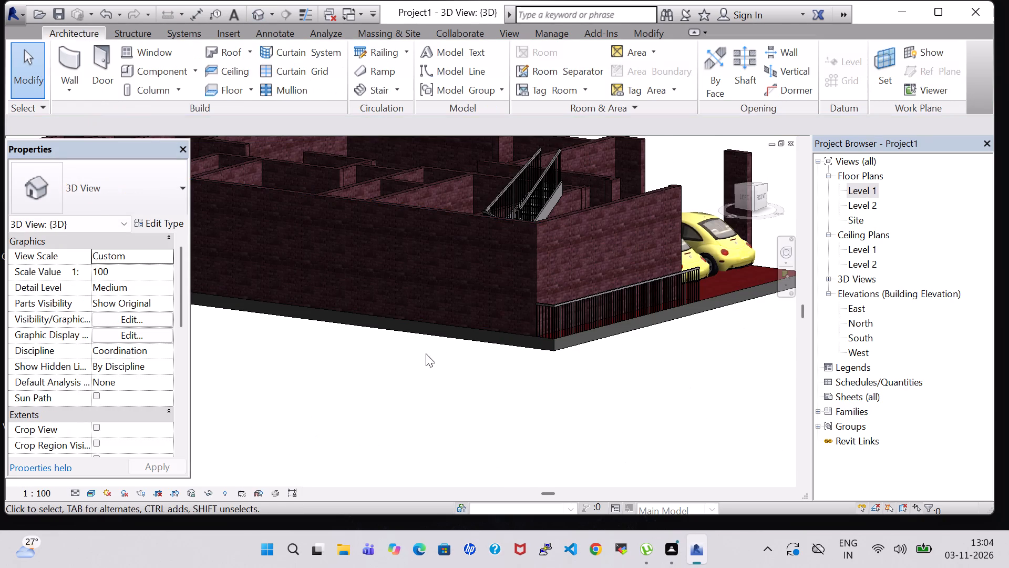
click(589, 303)
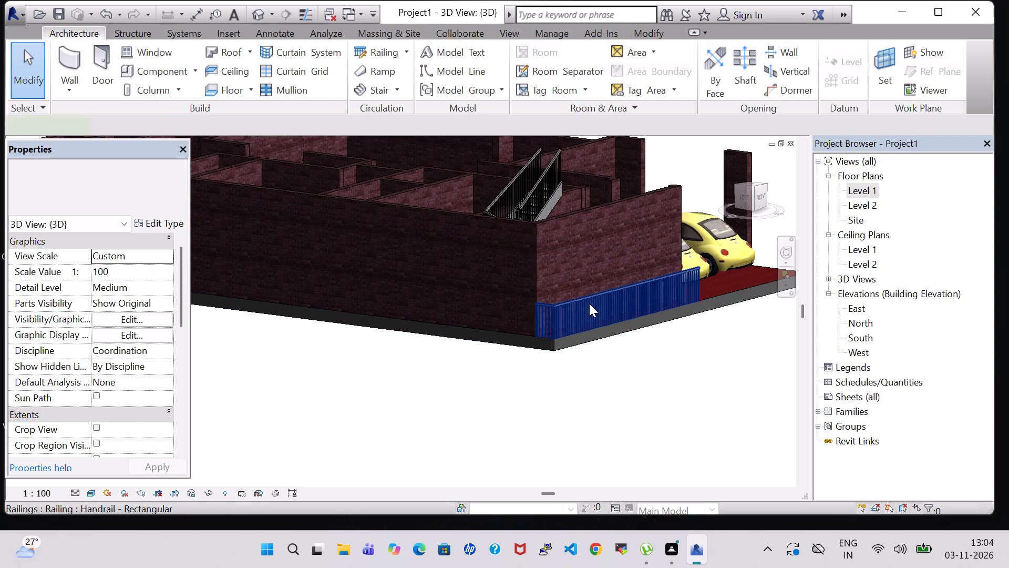
click(118, 173)
scroll(102, 256, up, 4)
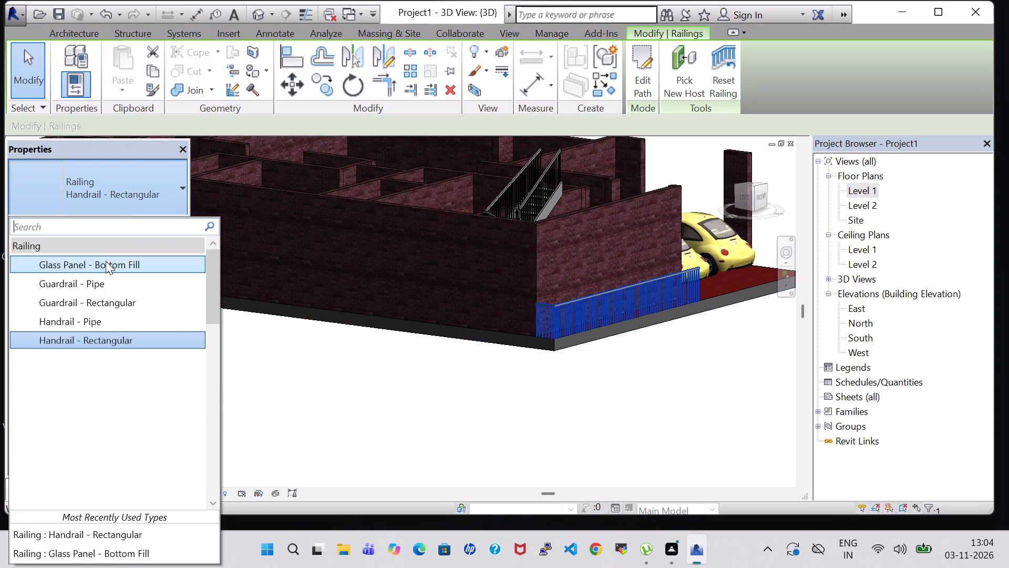
click(106, 261)
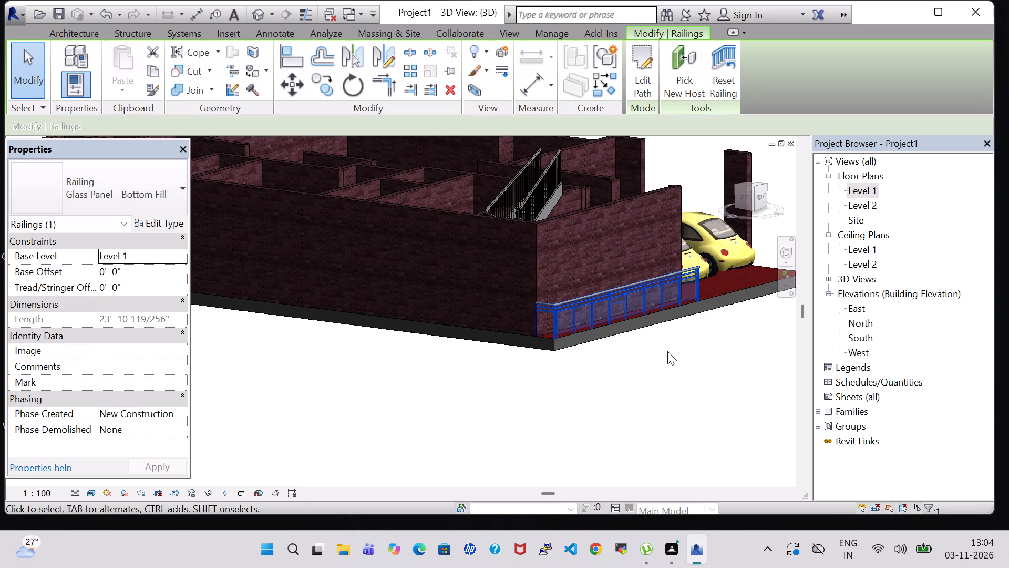
On Level 1, nudge the glass railing slightly north, inward from the floor's south edge.
shift+middle_drag(667, 351, 596, 397)
scroll(598, 392, up, 6)
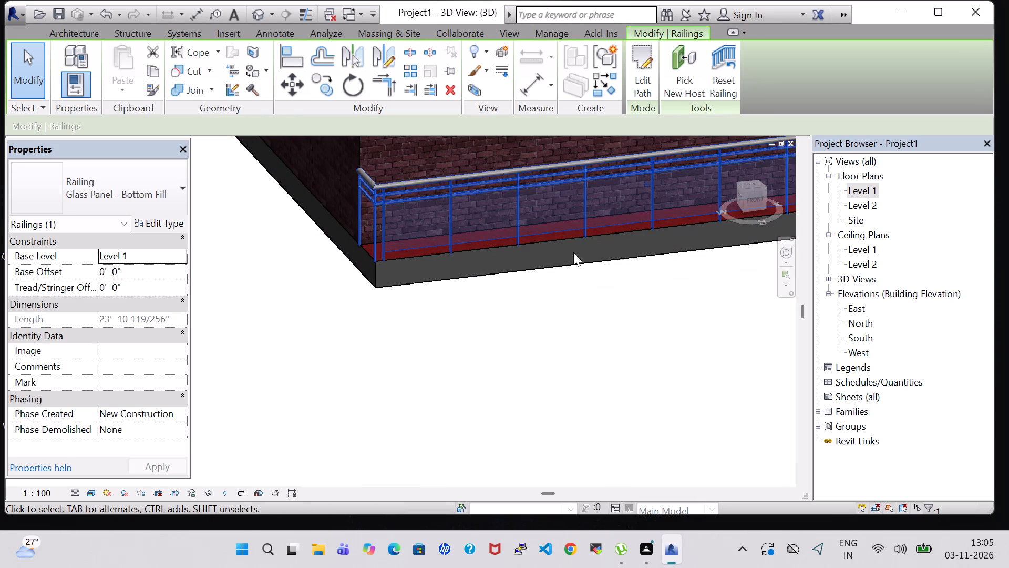
shift+middle_drag(567, 286, 564, 334)
scroll(516, 322, up, 6)
middle_drag(455, 283, 565, 318)
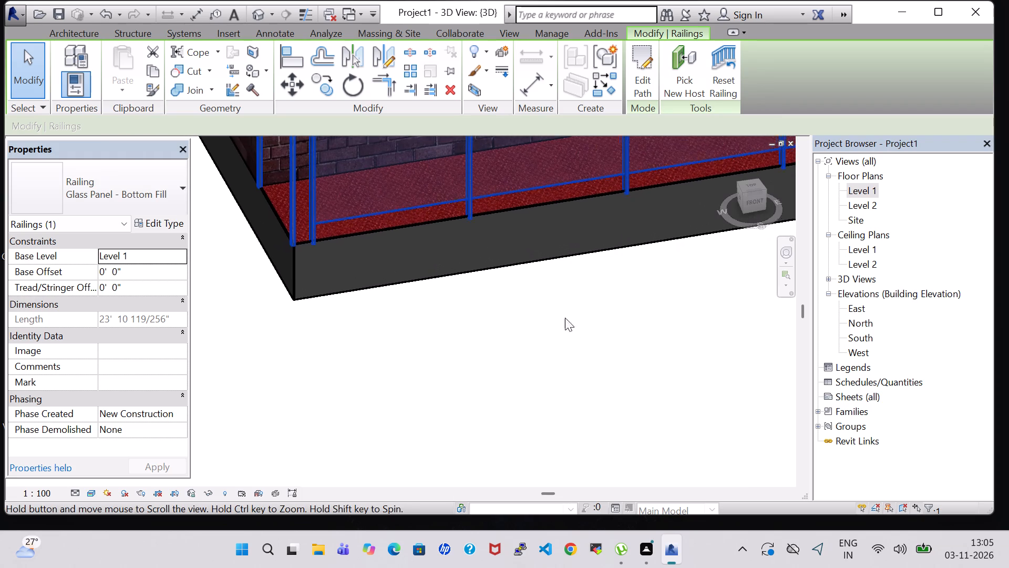
middle_drag(565, 318, 564, 317)
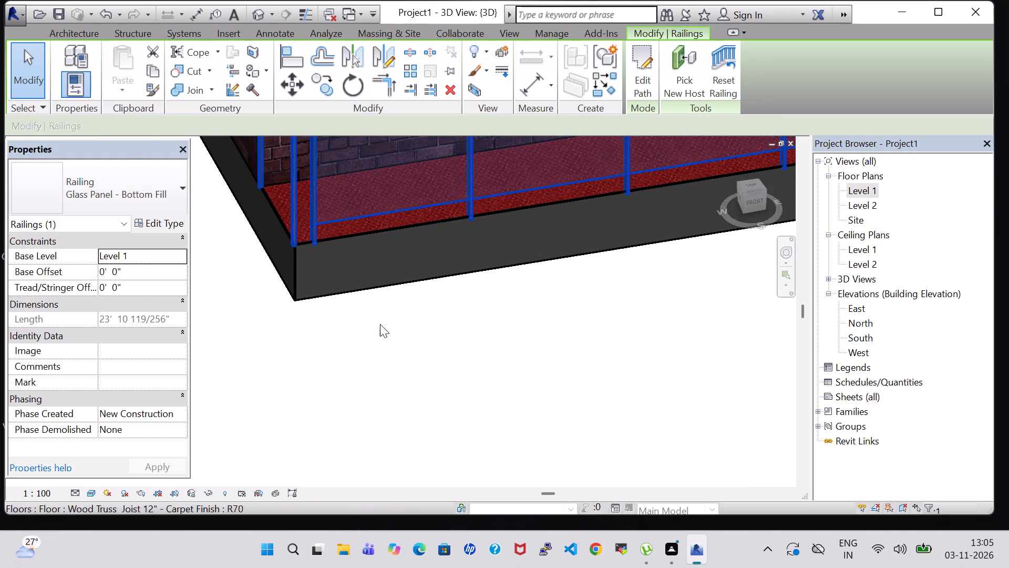
scroll(401, 341, down, 4)
double_click(866, 187)
scroll(376, 418, down, 3)
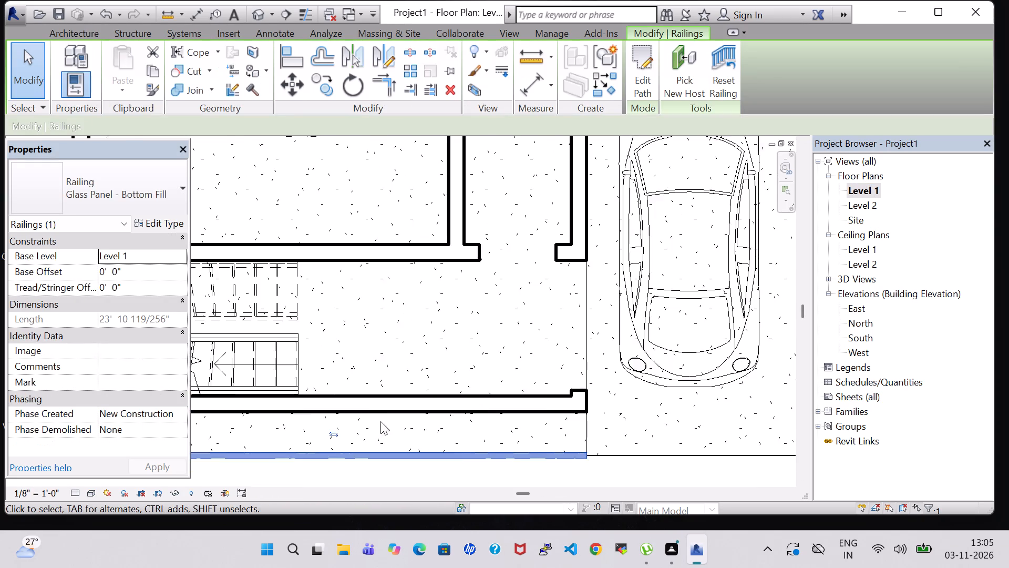
key(Up)
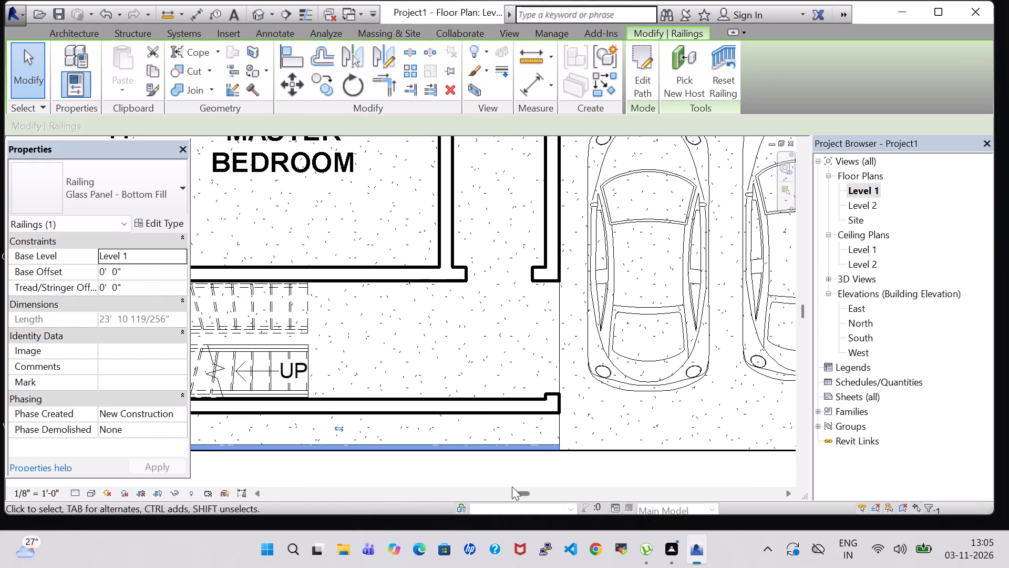
In the 3D view, nudge the glass railing slightly east along the front of the house.
click(512, 486)
scroll(1008, 168, down, 12)
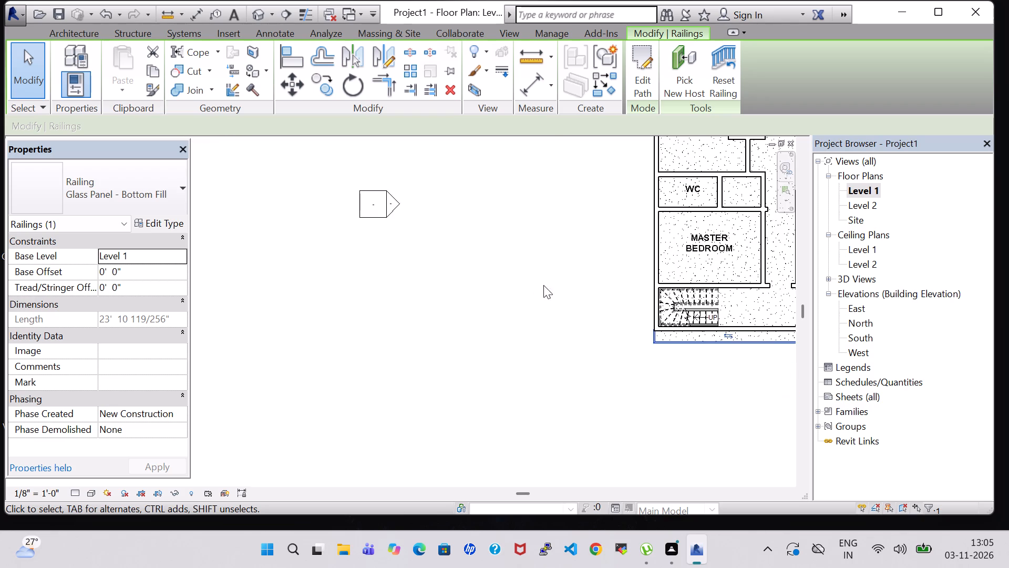
middle_drag(544, 285, 380, 324)
click(253, 12)
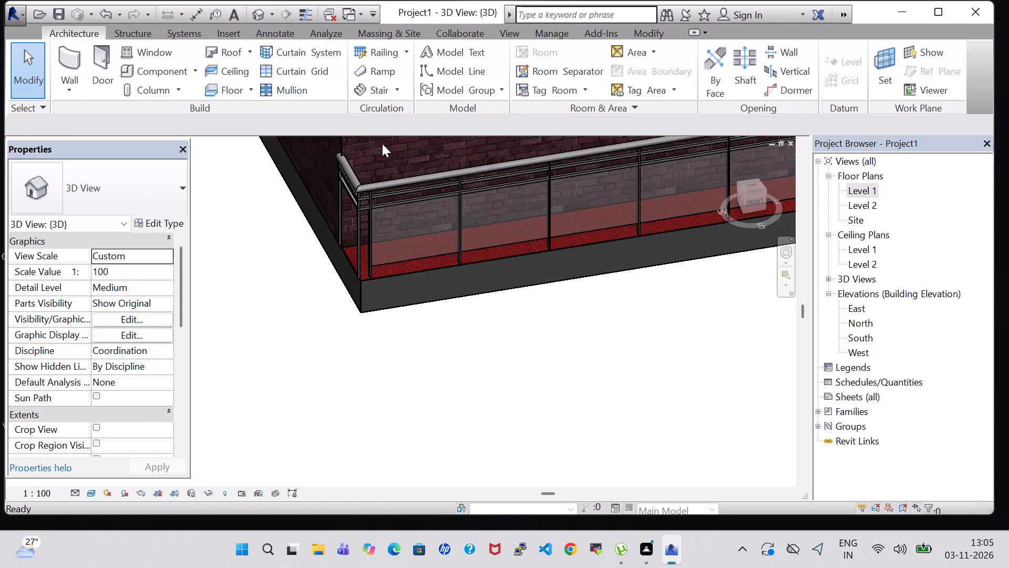
click(361, 187)
key(Right)
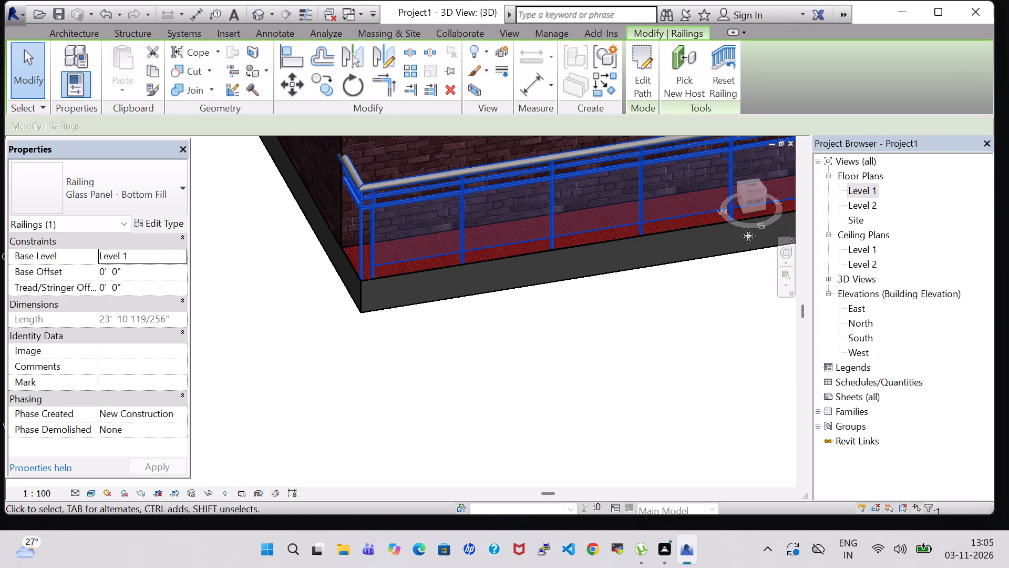
Examine the glass railing's position on the Level 1 plan and in 3D from the front, stair side and garage side.
click(258, 13)
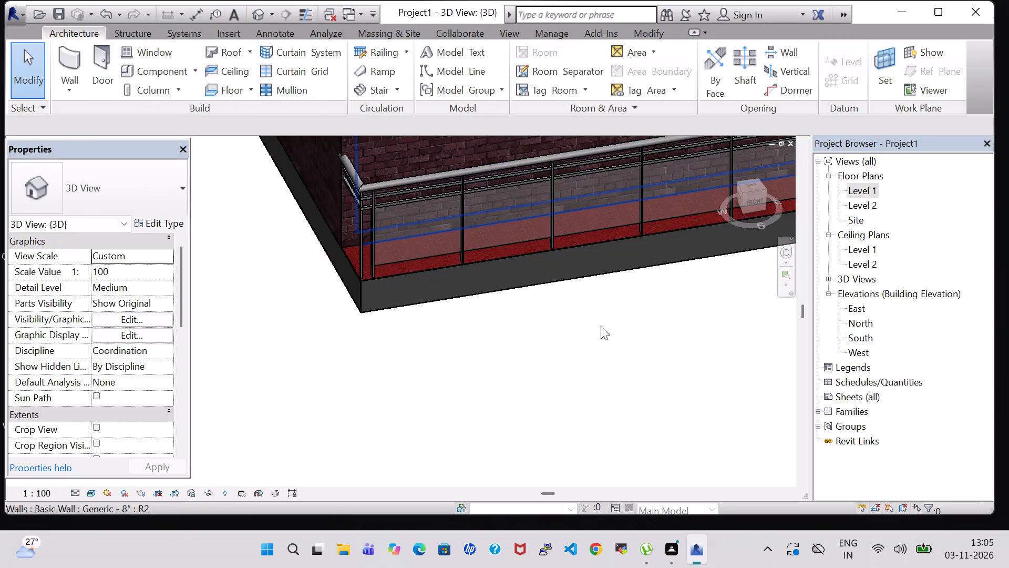
scroll(635, 361, down, 3)
double_click(880, 191)
double_click(874, 192)
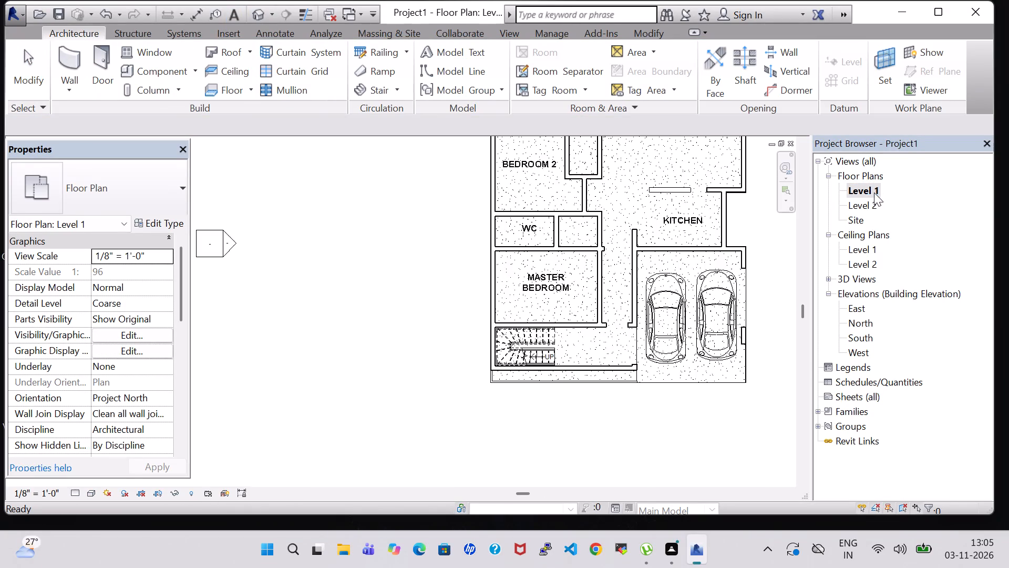
scroll(650, 453, up, 5)
middle_click(657, 368)
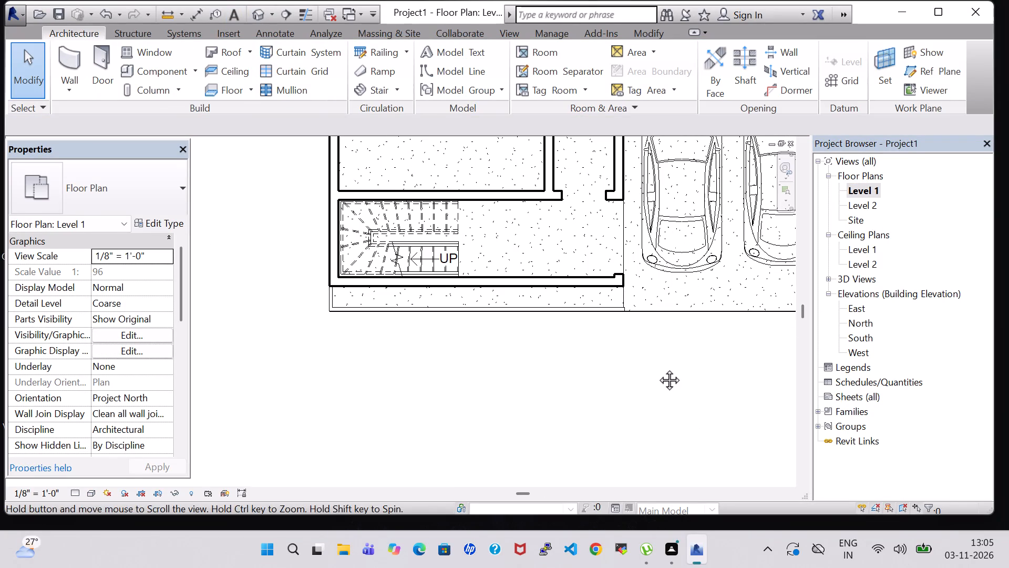
scroll(657, 368, down, 3)
middle_drag(662, 365, 518, 393)
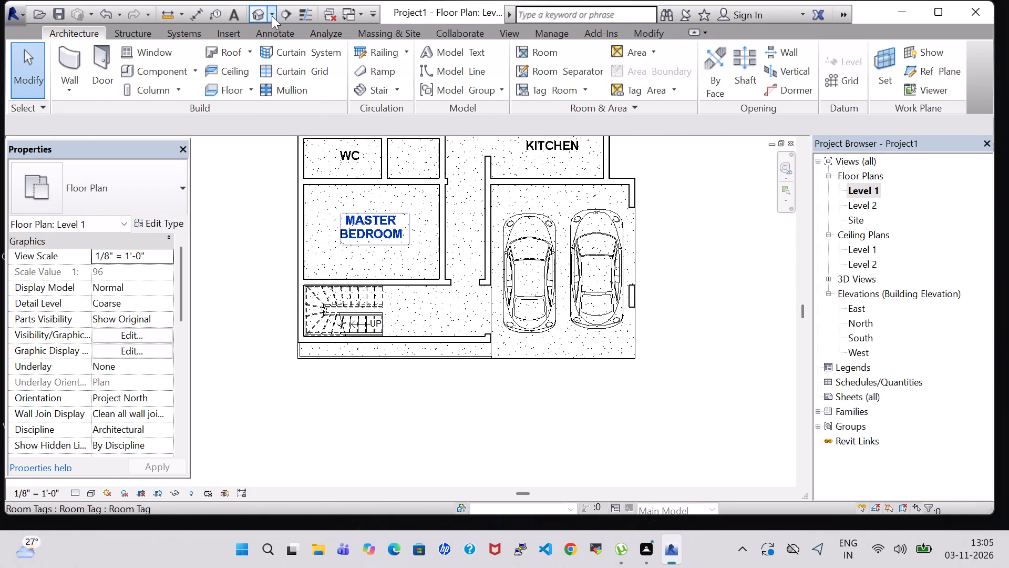
click(260, 12)
scroll(581, 265, down, 4)
middle_drag(681, 362, 664, 359)
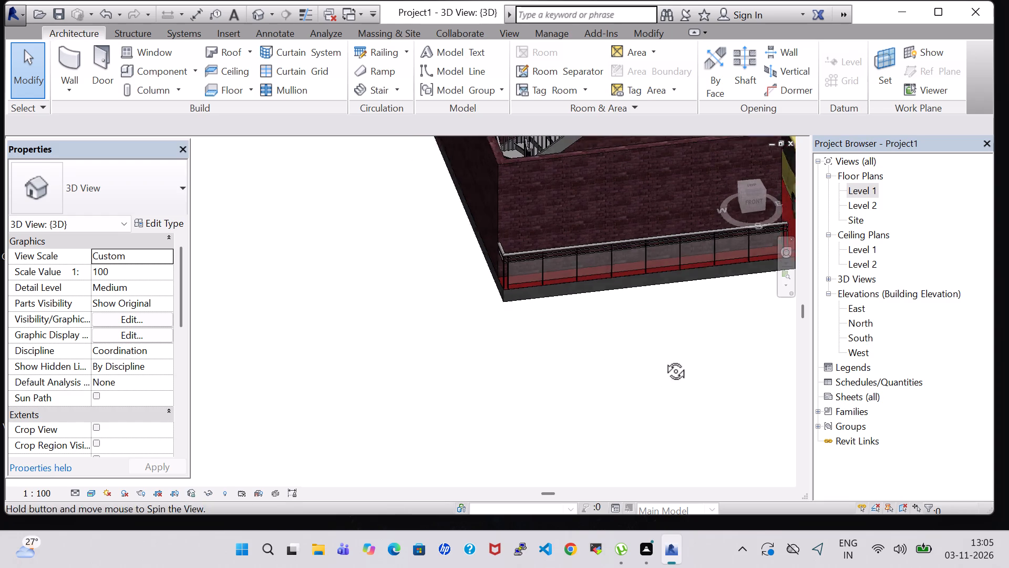
middle_drag(664, 359, 630, 341)
middle_drag(634, 333, 94, 483)
middle_drag(545, 396, 558, 327)
middle_drag(549, 327, 684, 309)
scroll(684, 309, down, 1)
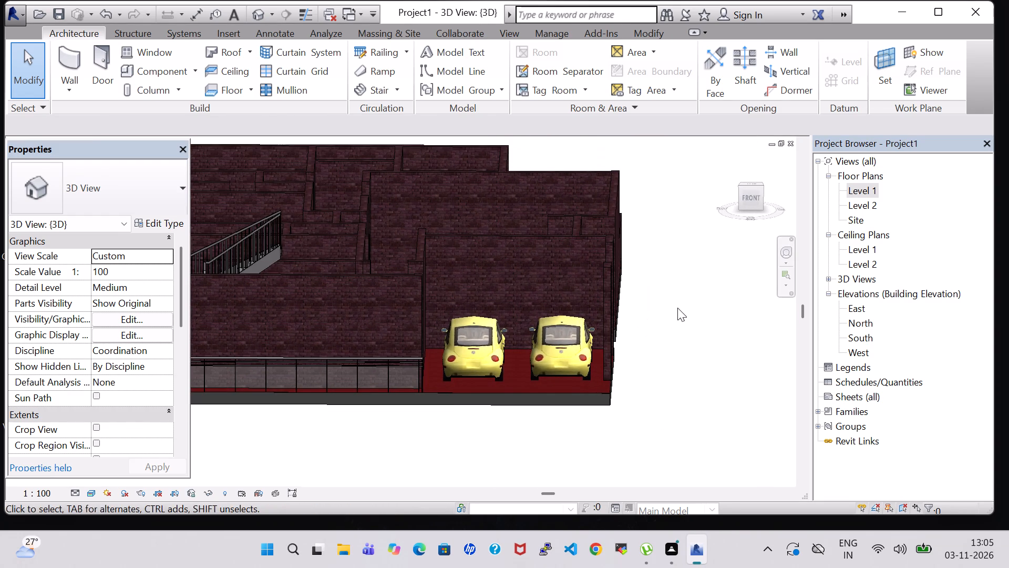
scroll(677, 308, down, 2)
shift+middle_click(677, 308)
shift+middle_drag(673, 288, 663, 313)
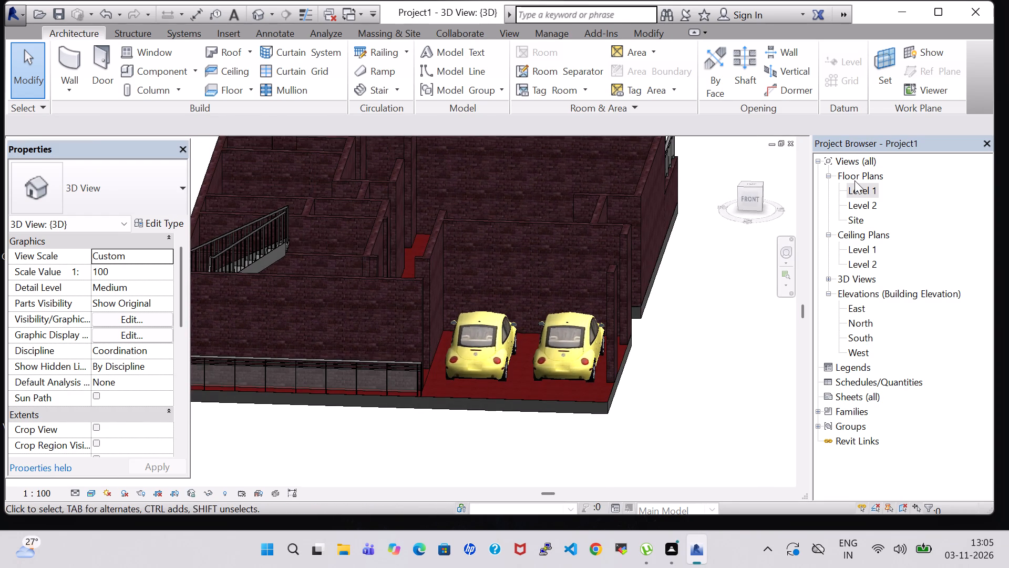
On Level 1, load the residential door family Door-Exterior-Double-Full Glass-Wood_Clad in the 60" x 80" type.
double_click(863, 191)
scroll(699, 235, down, 4)
middle_drag(703, 197, 624, 290)
scroll(624, 290, down, 1)
middle_drag(652, 224, 630, 276)
scroll(630, 276, up, 2)
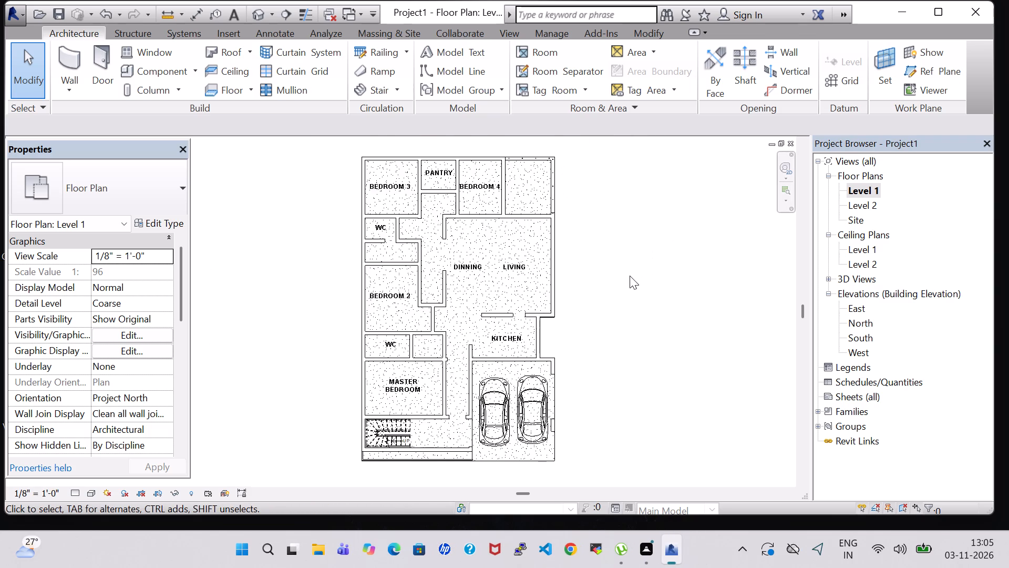
middle_drag(630, 276, 643, 278)
scroll(643, 278, down, 1)
middle_drag(643, 279, 641, 266)
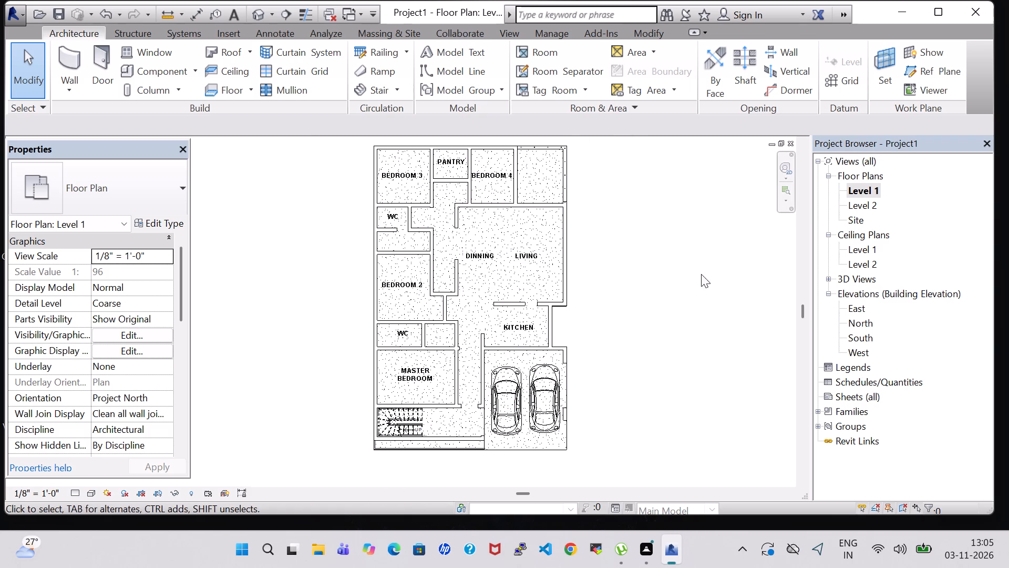
click(105, 54)
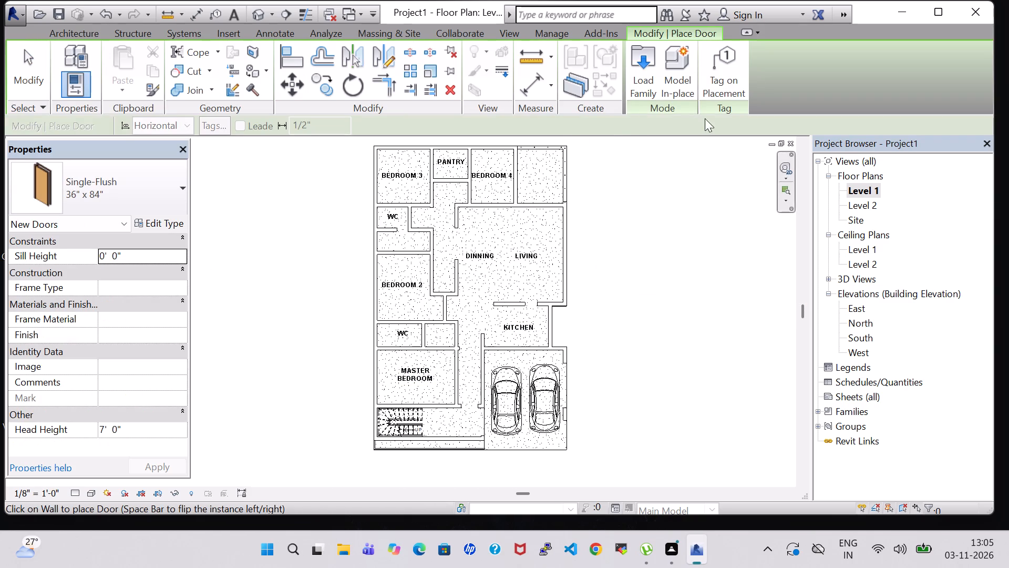
click(641, 60)
scroll(633, 280, down, 1)
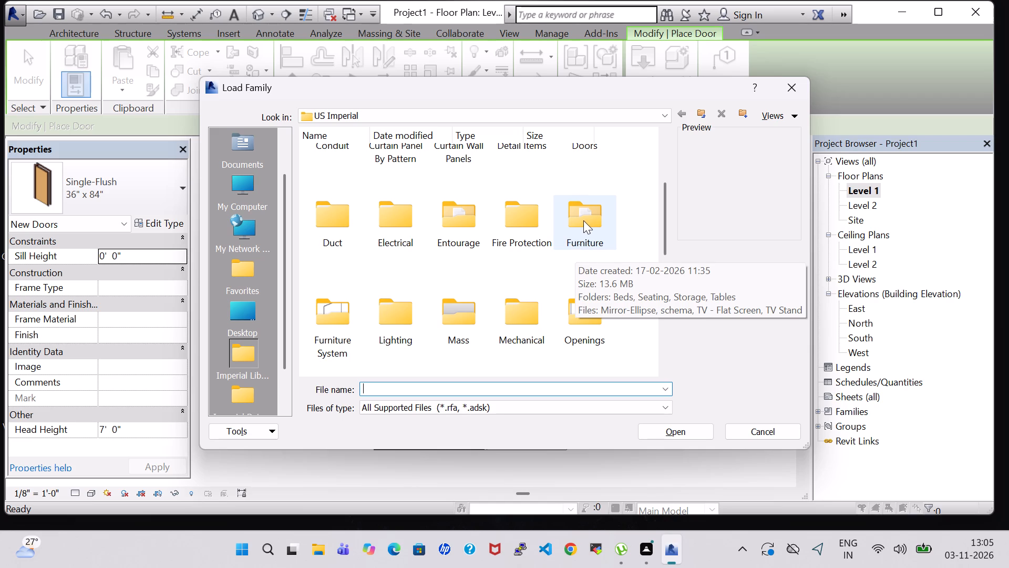
scroll(526, 298, down, 2)
scroll(533, 250, down, 2)
scroll(517, 263, up, 2)
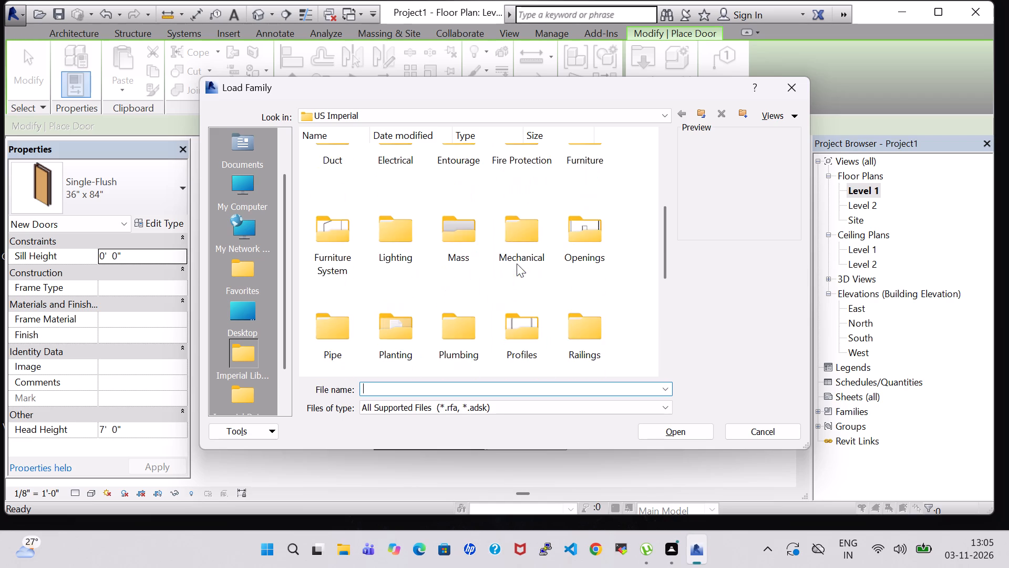
scroll(522, 258, up, 2)
double_click(577, 259)
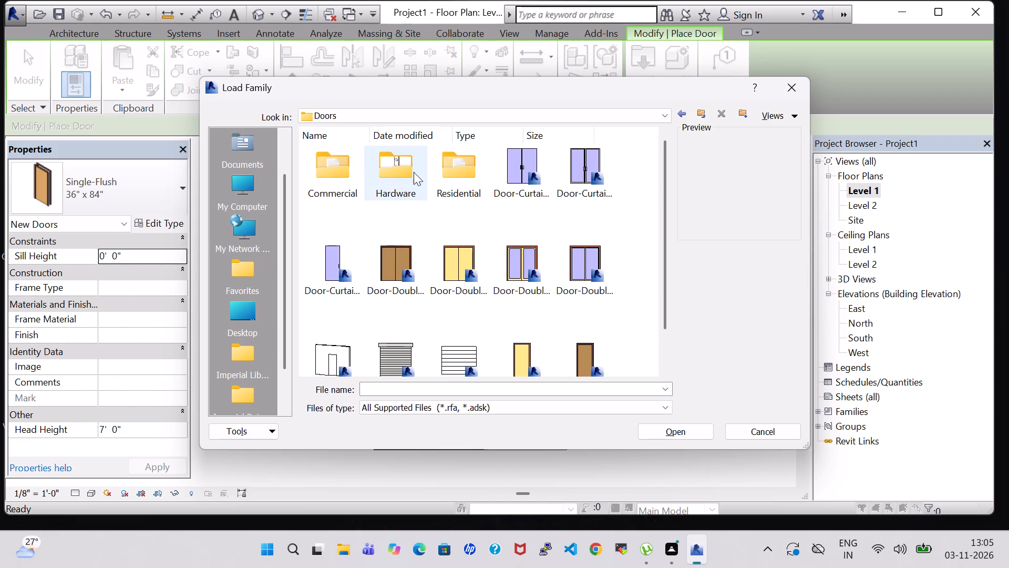
double_click(477, 166)
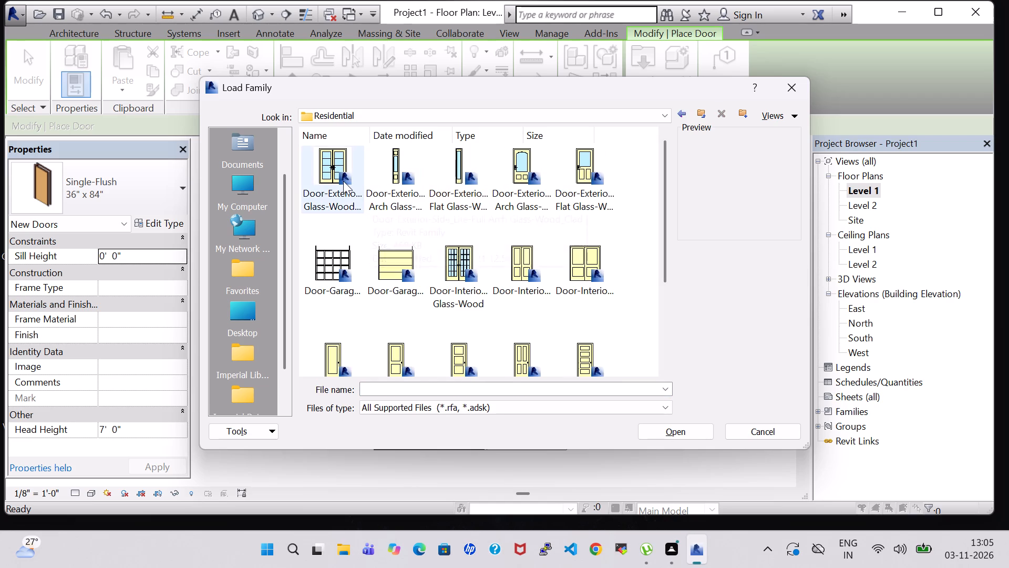
click(343, 181)
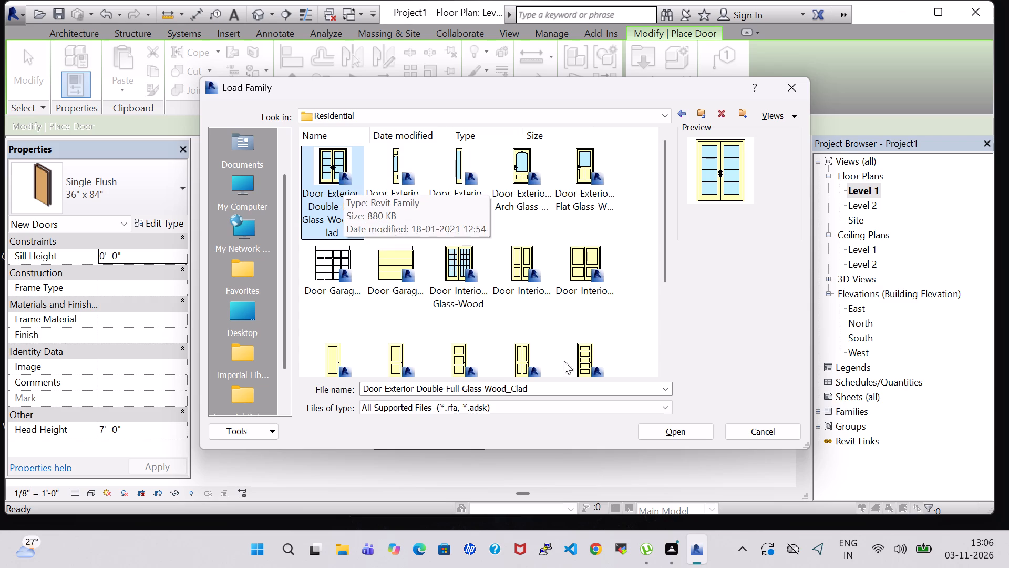
click(690, 434)
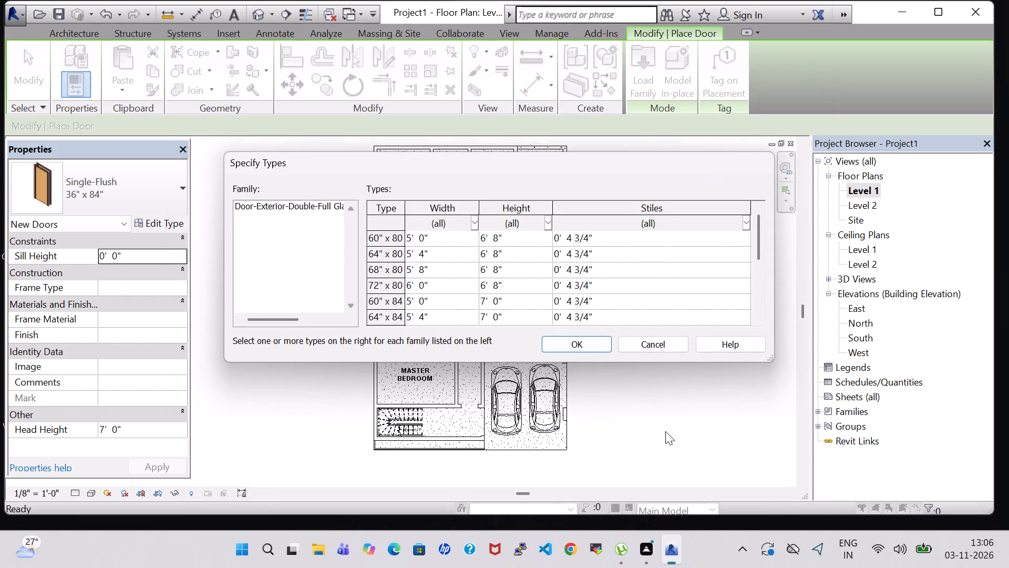
click(464, 242)
click(591, 347)
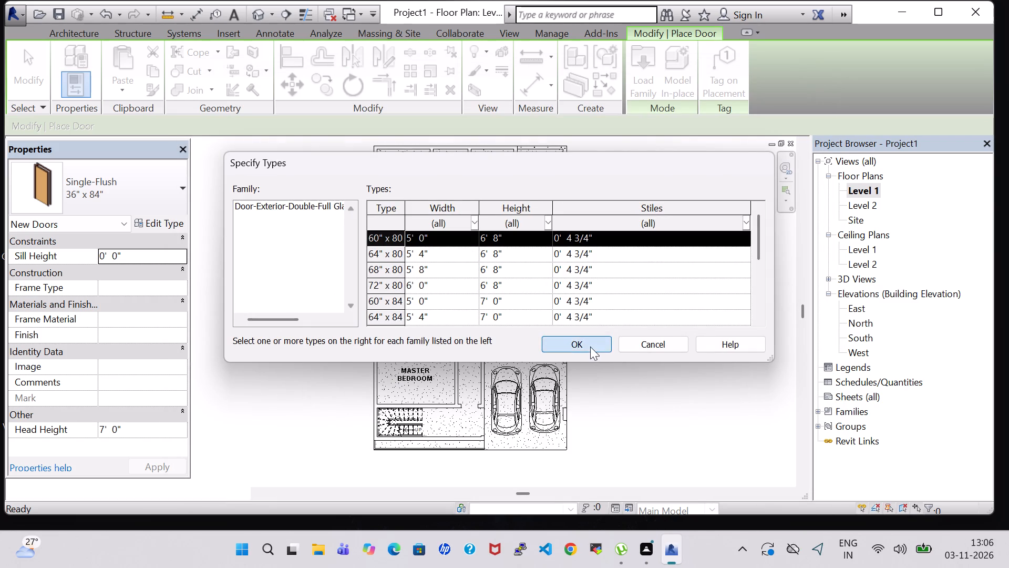
Place the double glass door in the wall between hallway and garage, centred about 3' 5" south of the kitchen wall, swinging into the hallway.
scroll(461, 362, up, 5)
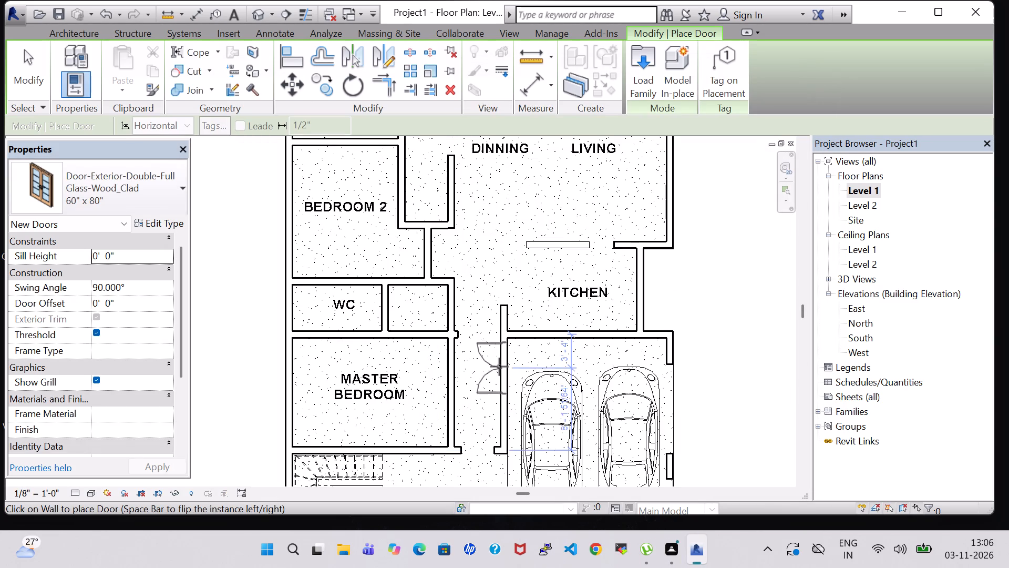
click(498, 369)
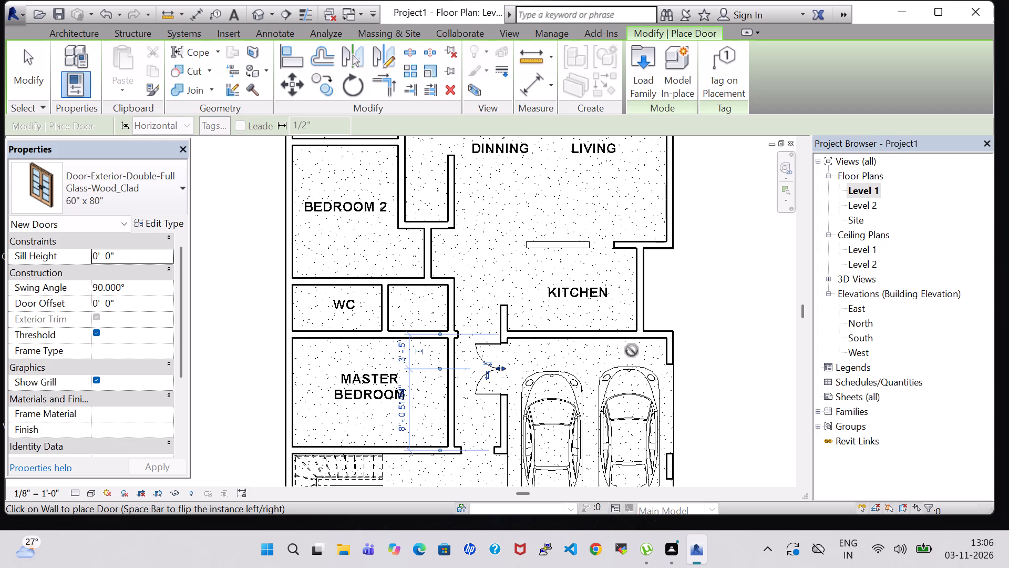
key(Escape)
key(Escape)
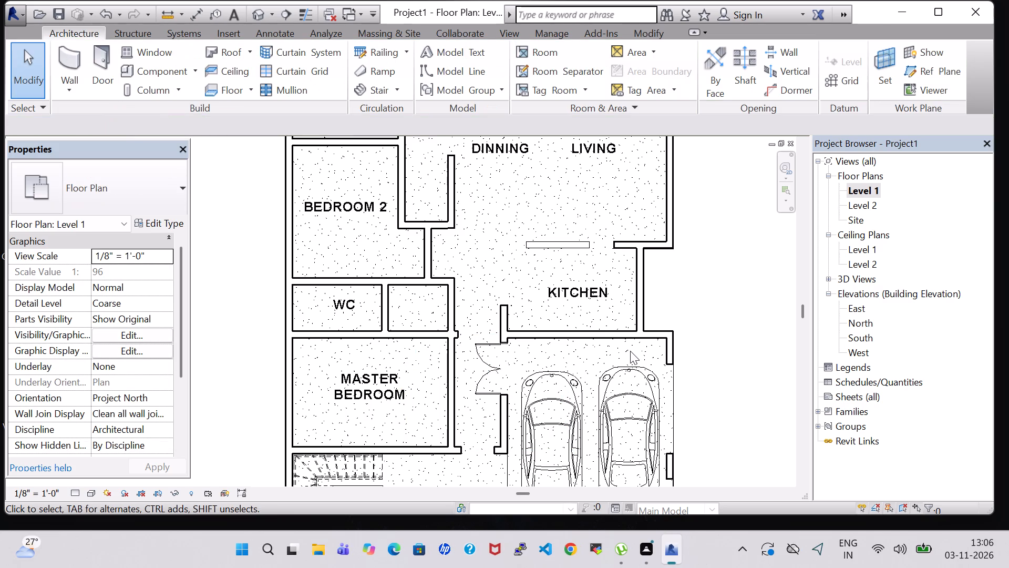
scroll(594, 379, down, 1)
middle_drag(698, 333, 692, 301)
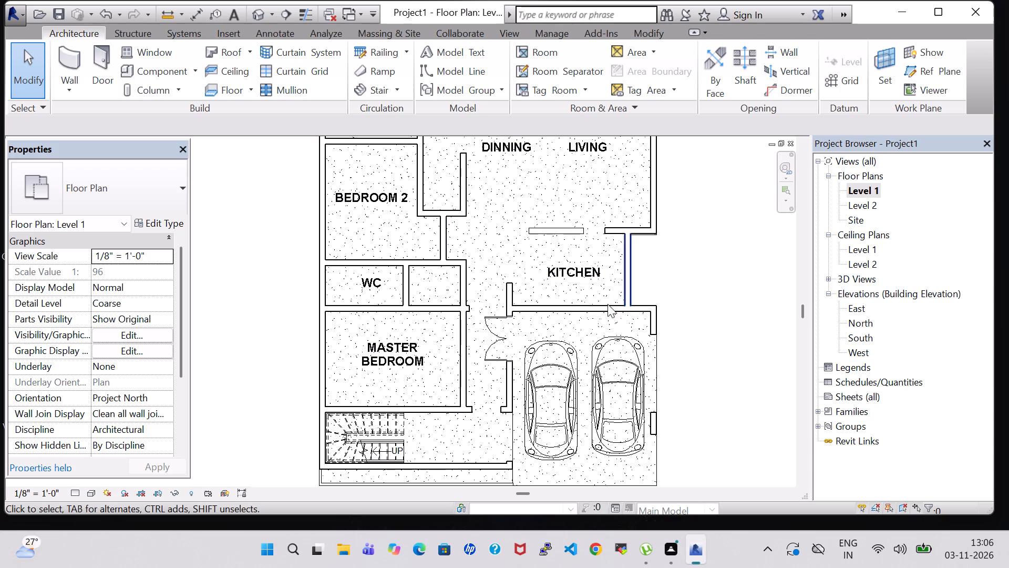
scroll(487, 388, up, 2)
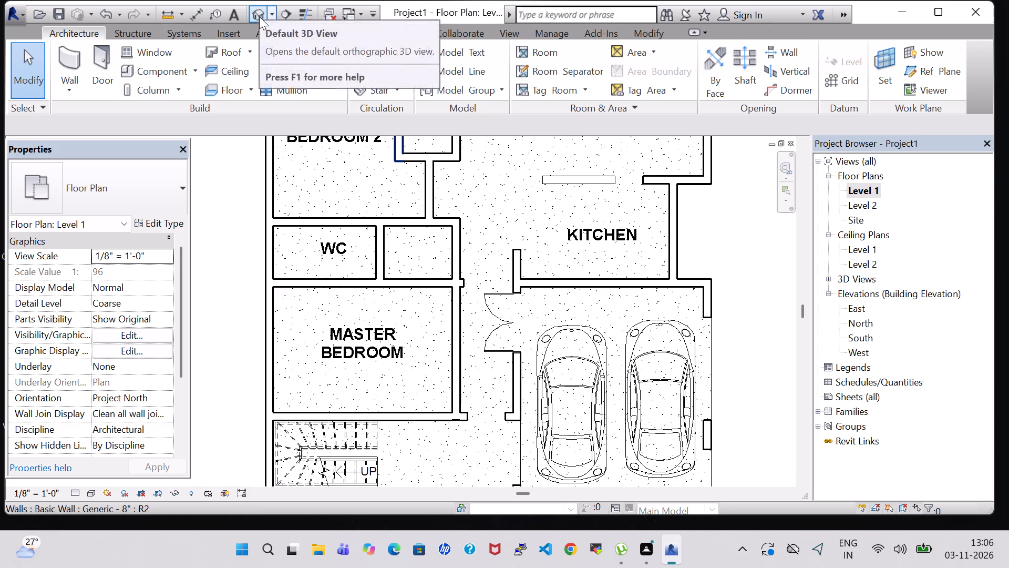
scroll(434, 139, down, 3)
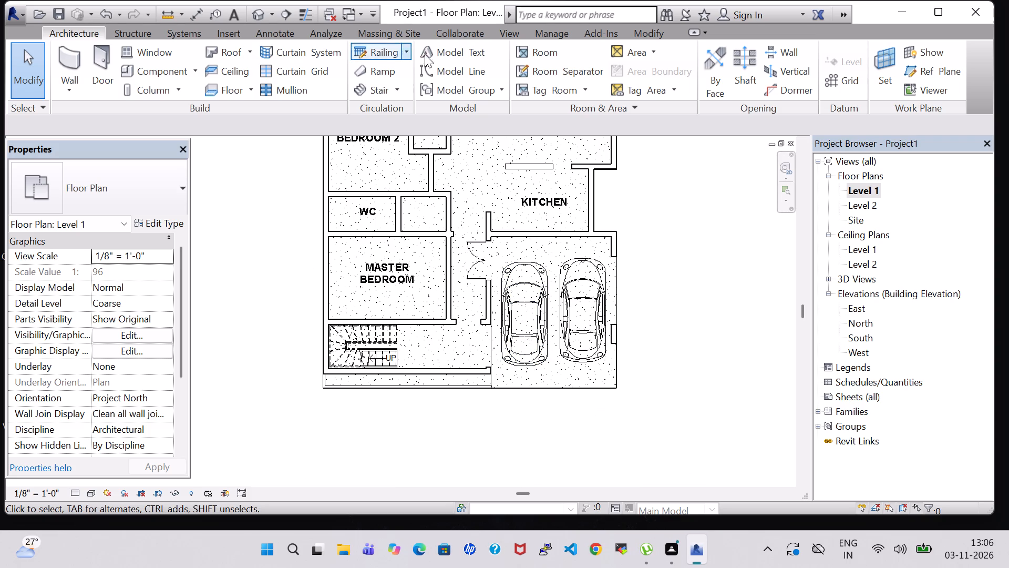
Inspect the double glass door between hallway and garage in the 3D view, from the front corner and from above.
click(254, 9)
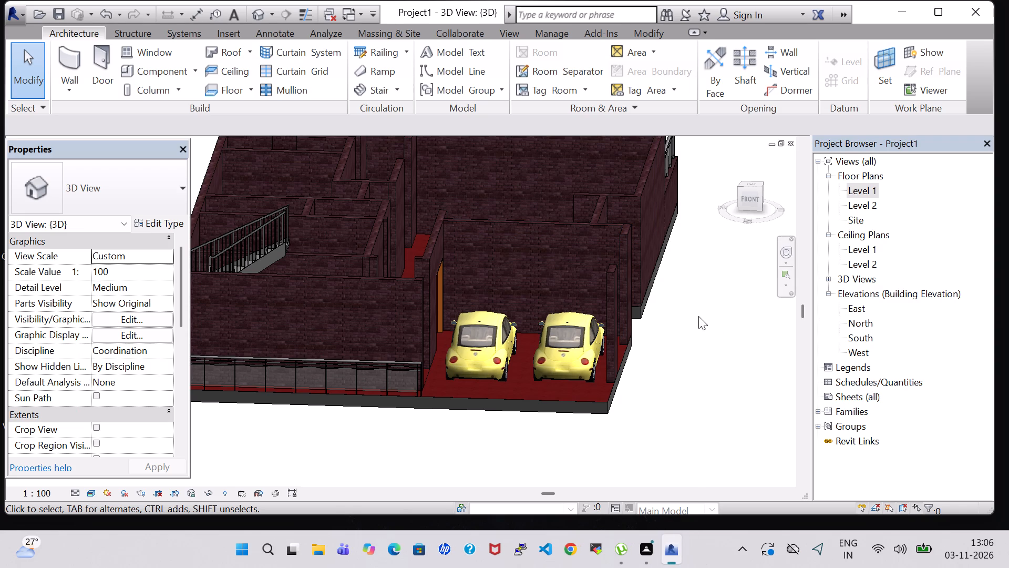
shift+middle_drag(698, 316, 620, 390)
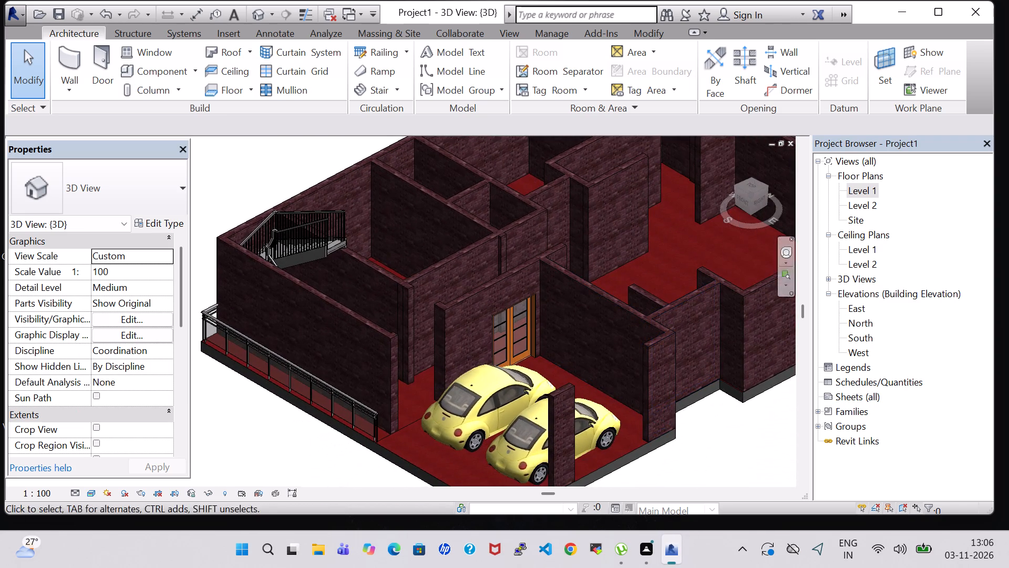
double_click(856, 192)
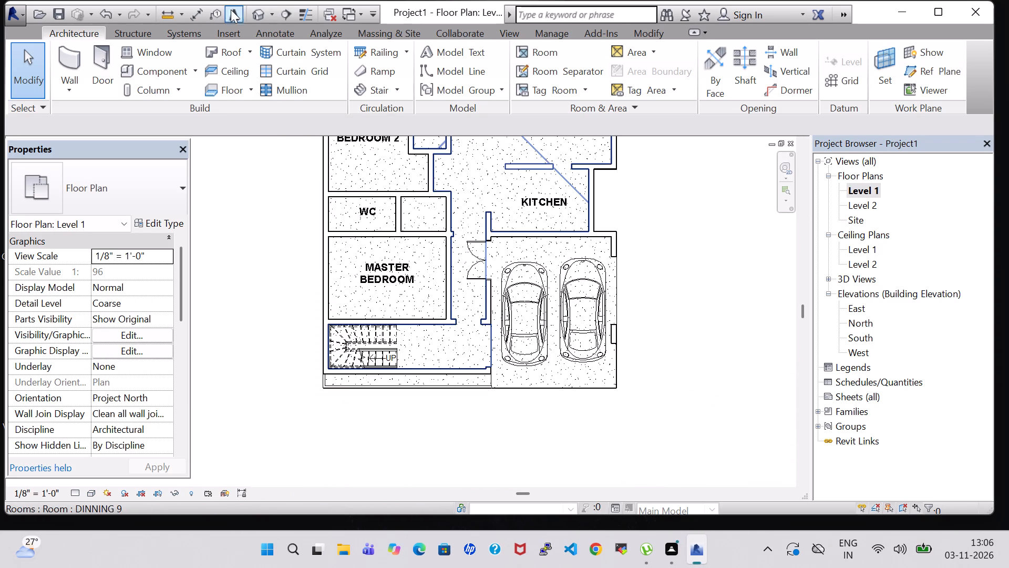
click(258, 17)
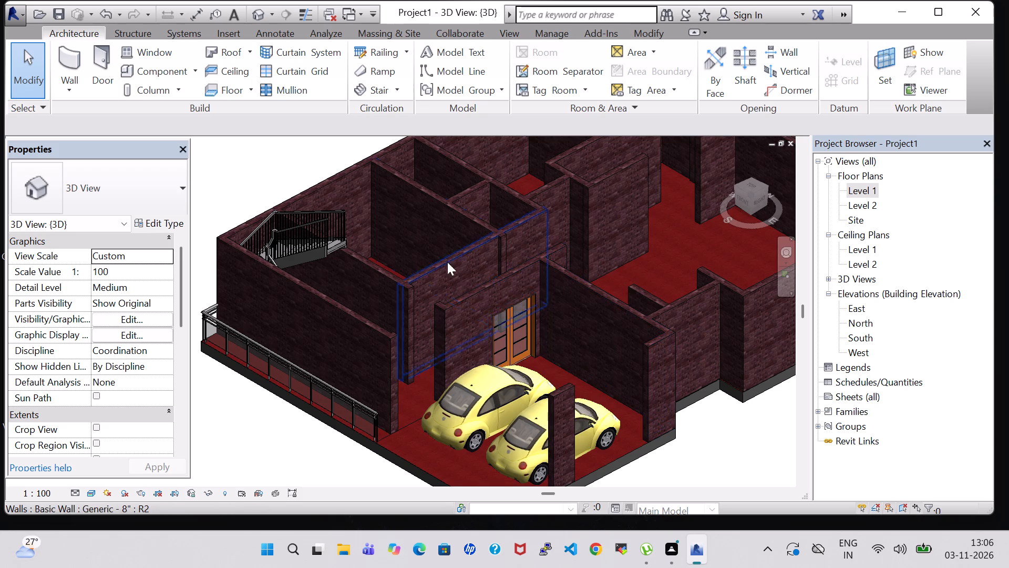
shift+middle_drag(340, 156, 314, 318)
middle_drag(435, 298, 490, 296)
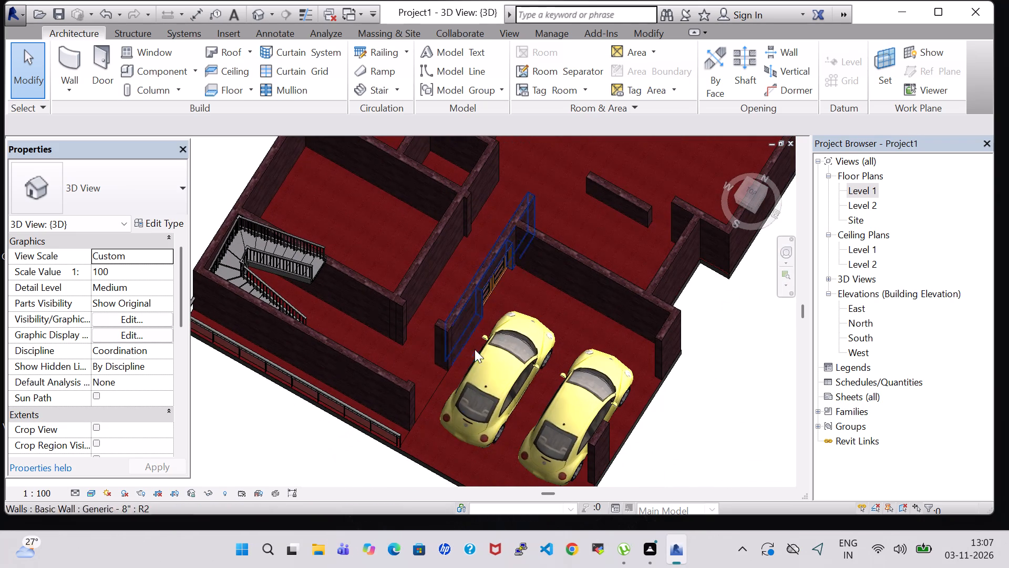
On Level 1, draw a Generic - 8" wall closing the gap at the hallway's south end, beside the master bedroom and stair area.
double_click(865, 189)
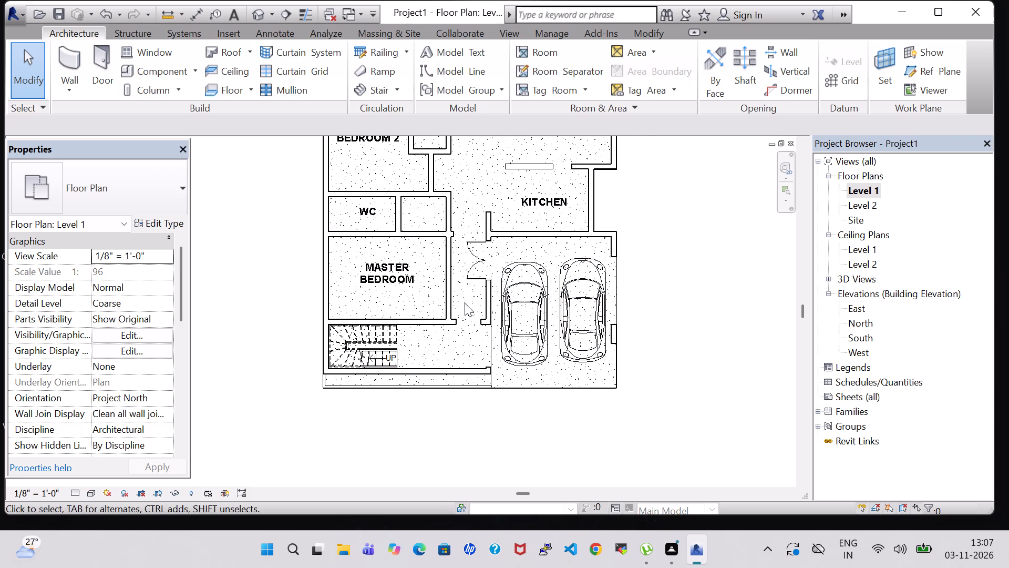
scroll(456, 314, up, 3)
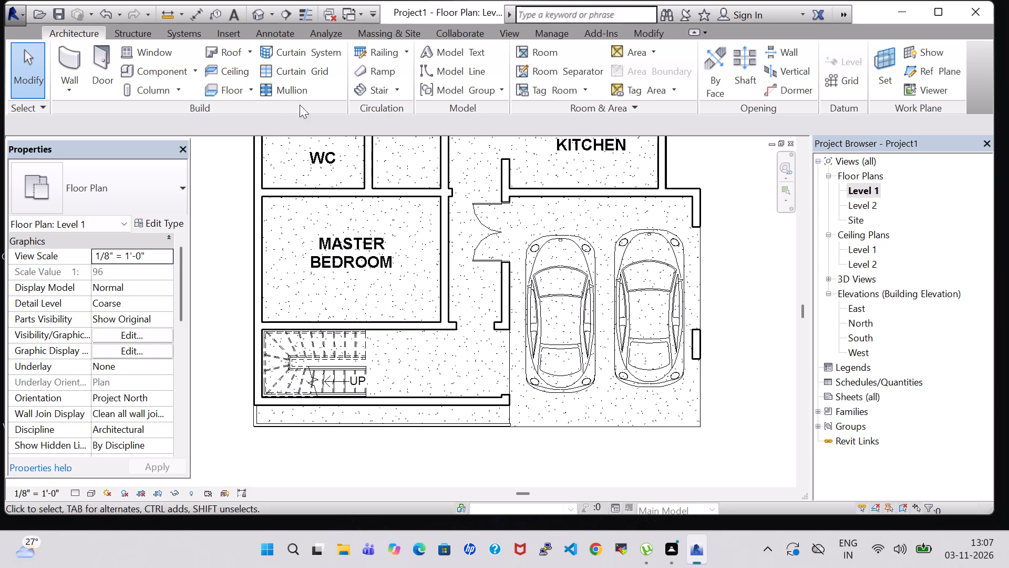
click(72, 46)
scroll(431, 346, up, 2)
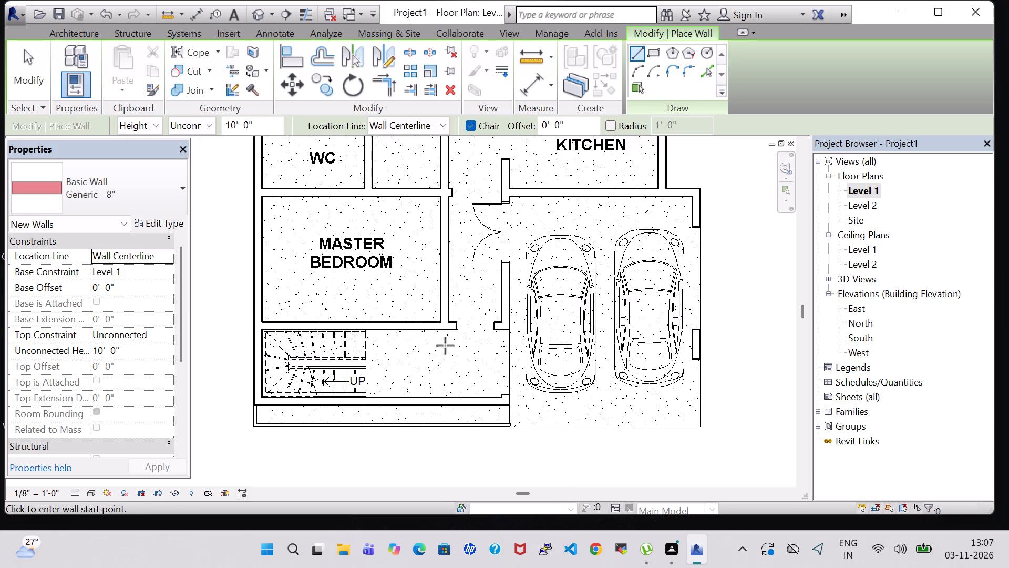
scroll(445, 346, up, 2)
click(466, 309)
click(536, 313)
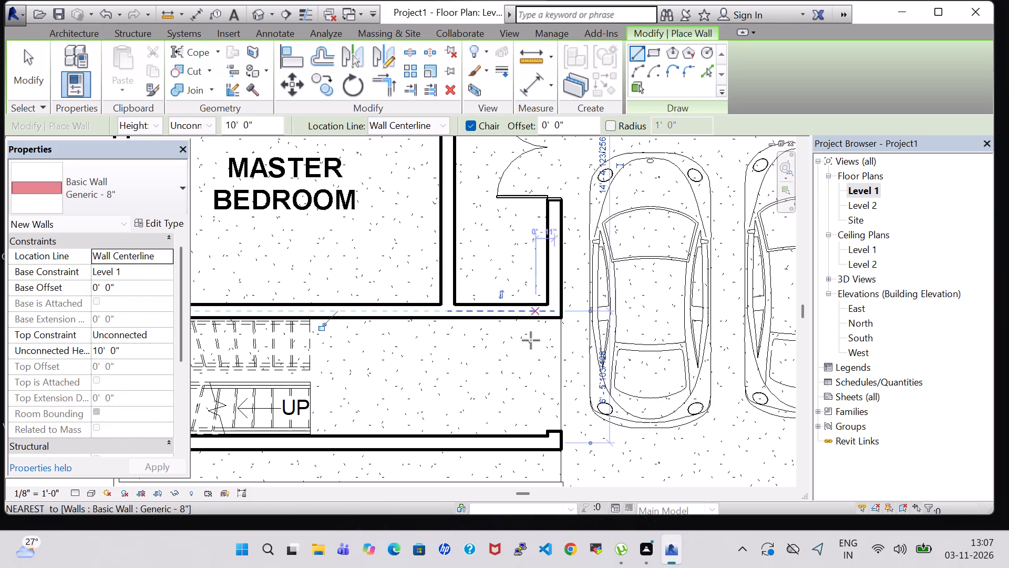
key(Escape)
key(Escape)
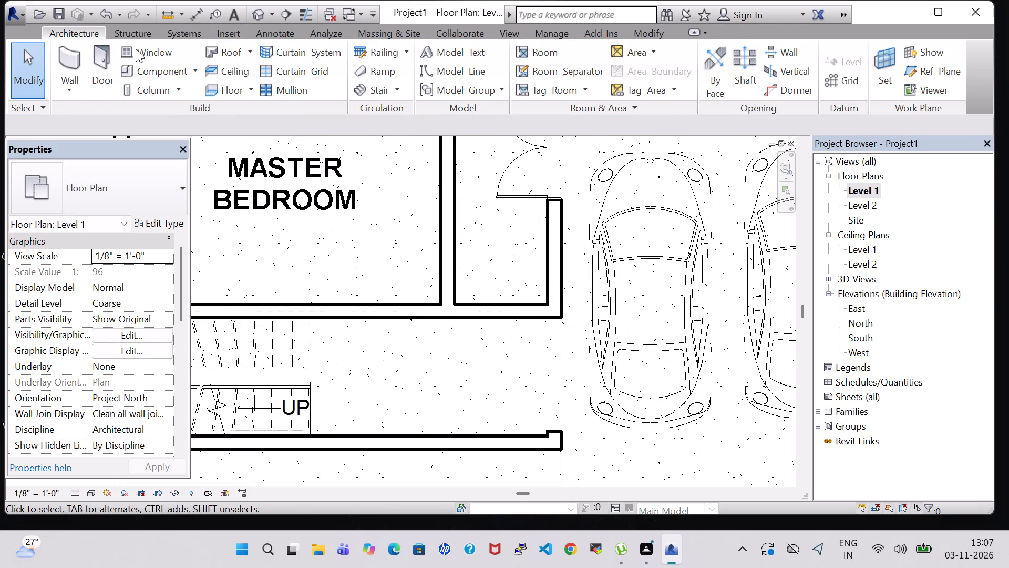
Load the residential door family Door-Exterior-Single-Entry-Half Arch Glass-Wood_Clad in the 30" x 80" type.
click(106, 59)
click(641, 66)
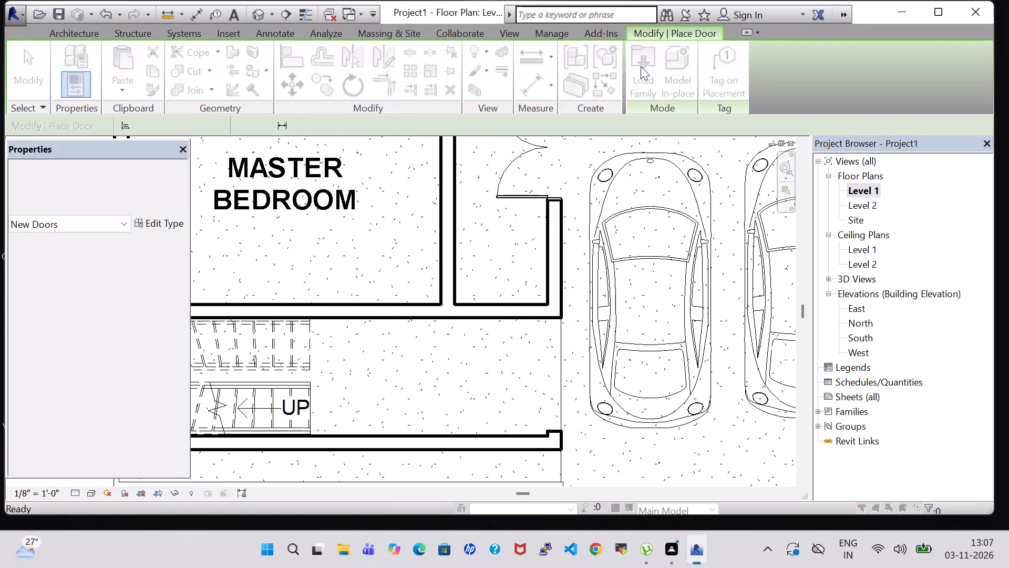
scroll(630, 243, down, 1)
scroll(606, 228, up, 1)
double_click(573, 268)
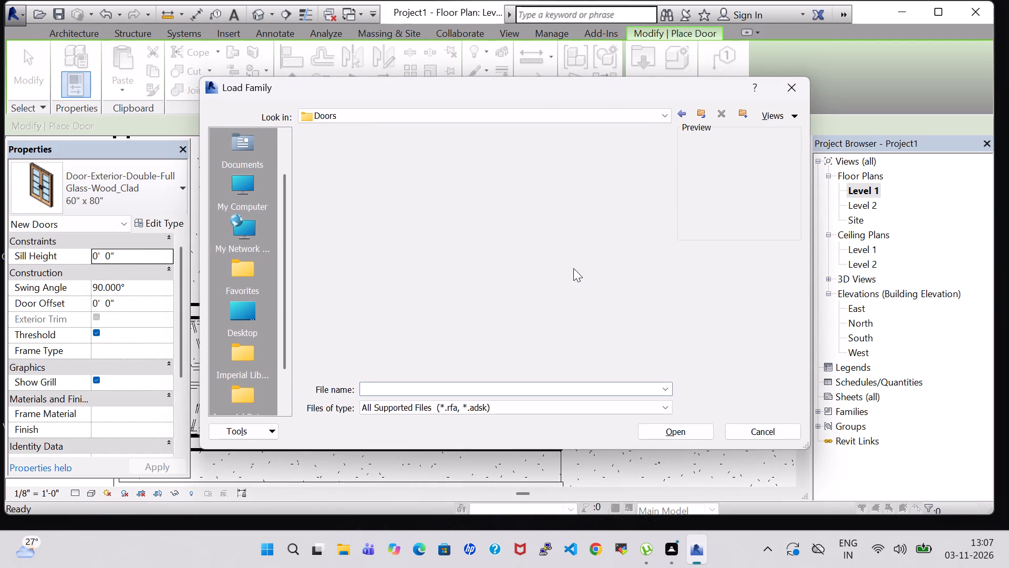
double_click(449, 176)
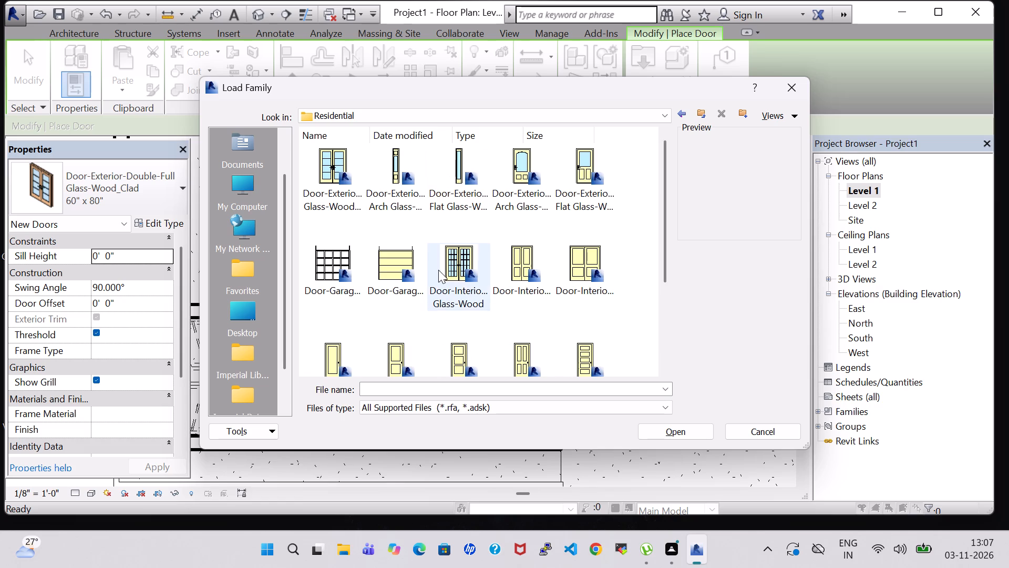
click(528, 192)
click(695, 432)
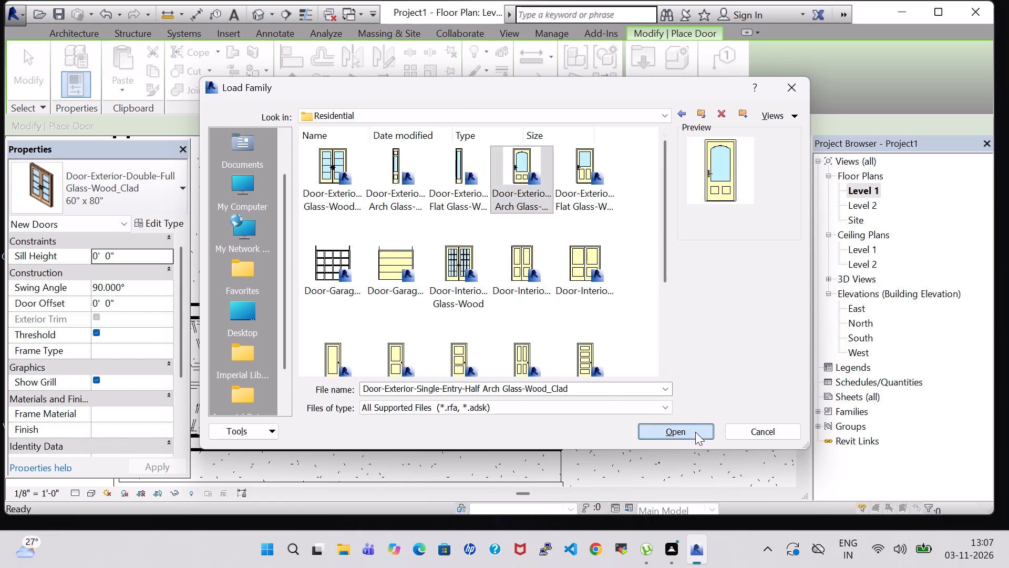
click(425, 235)
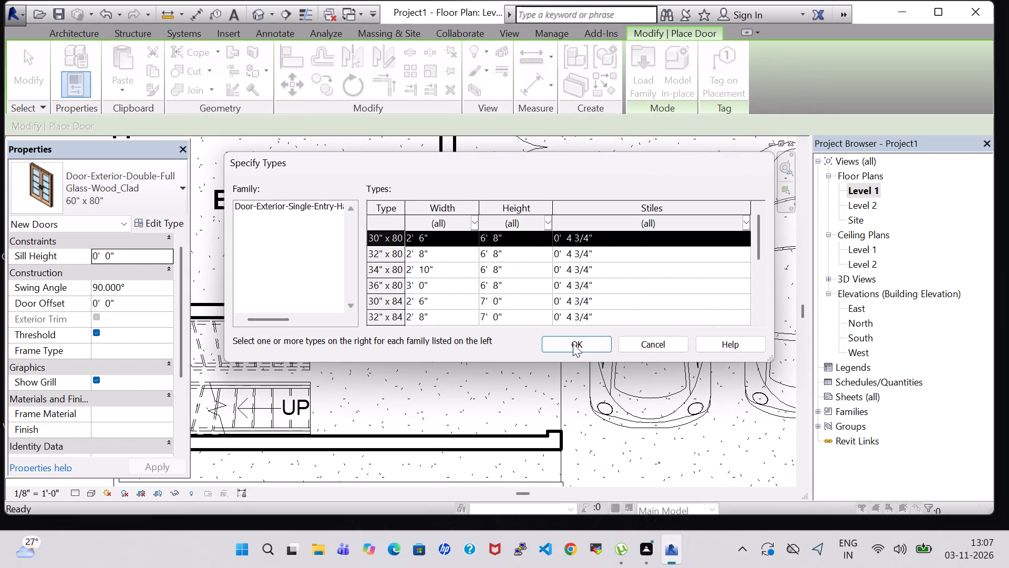
click(573, 343)
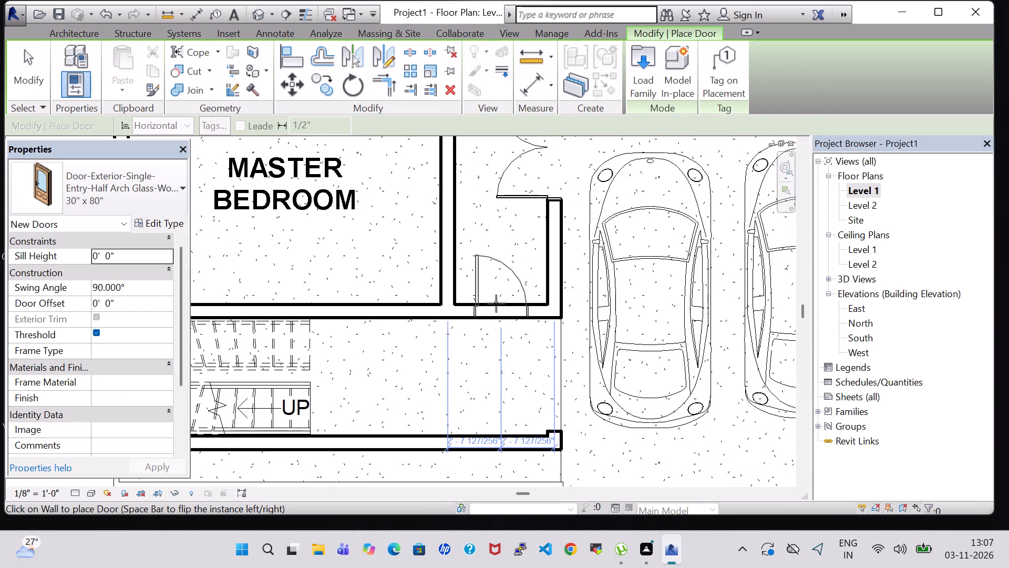
Place the single door centred in the wall closing the hallway's south end, swinging into the hallway.
click(496, 303)
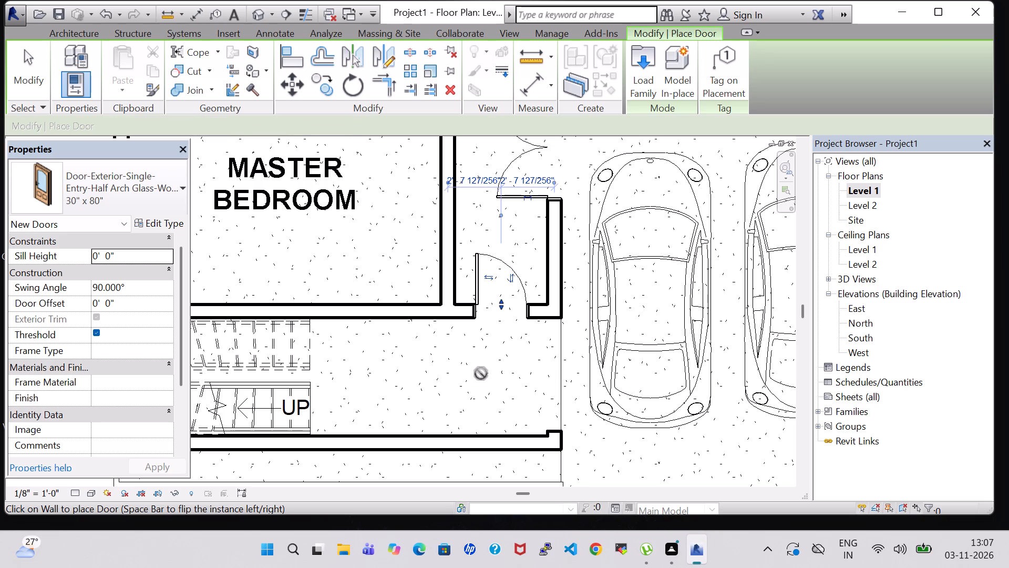
key(Escape)
key(Escape)
Place a 30" x 80" single door in the master bedroom's east wall, about 2' 5" south of its north wall, hinged north and swinging inward.
scroll(481, 383, down, 3)
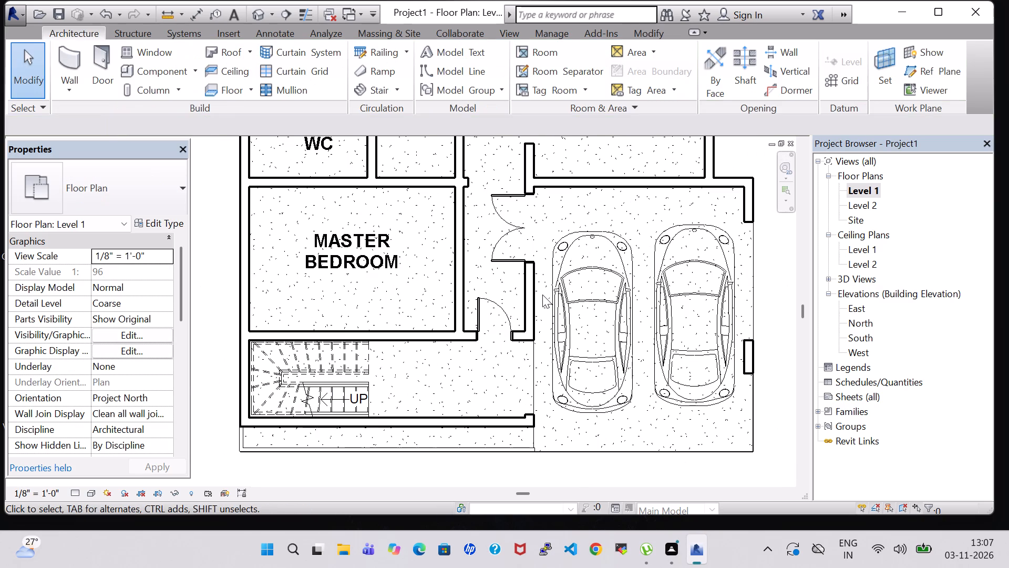
scroll(529, 244, down, 2)
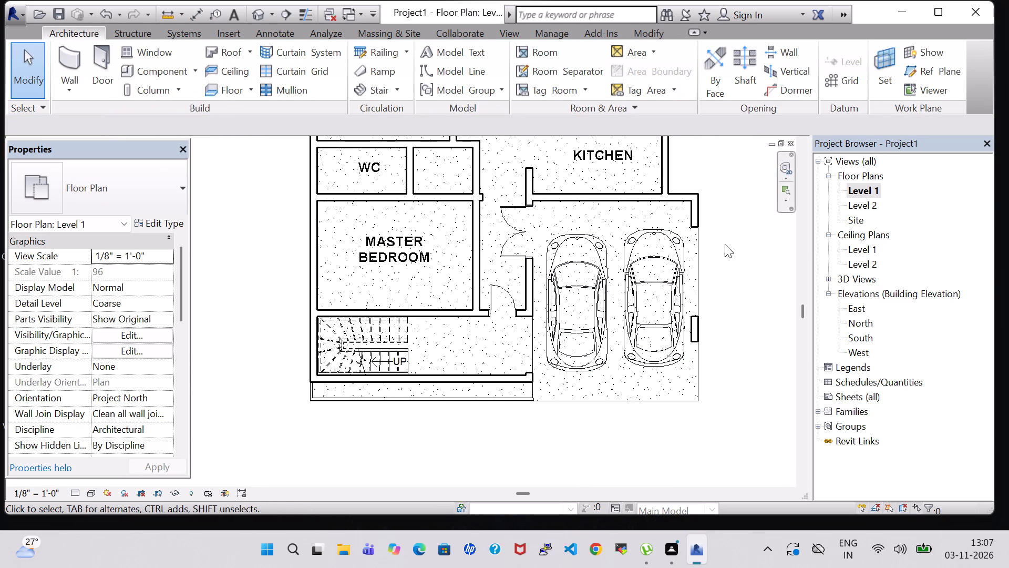
middle_drag(725, 244, 671, 304)
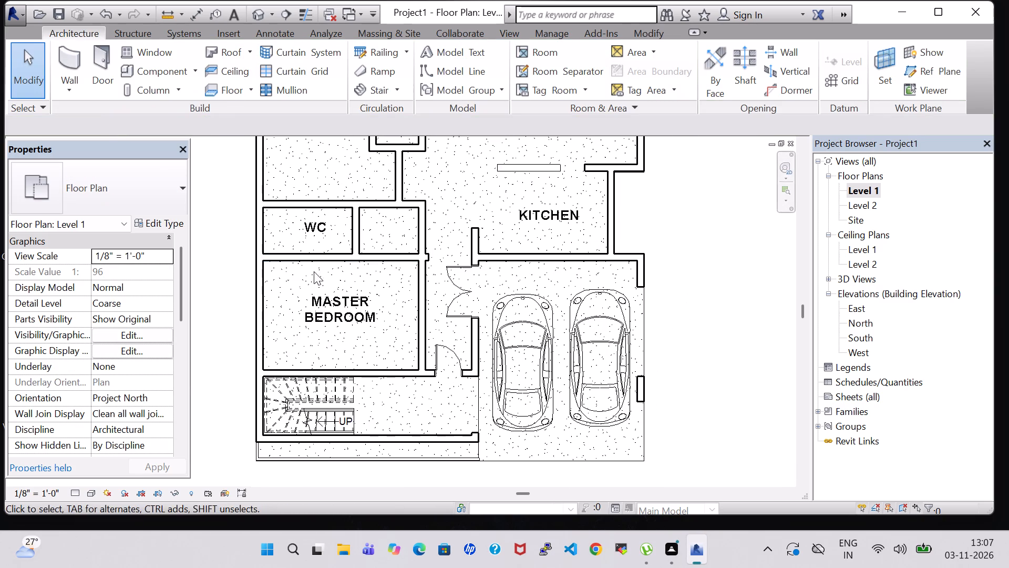
click(103, 60)
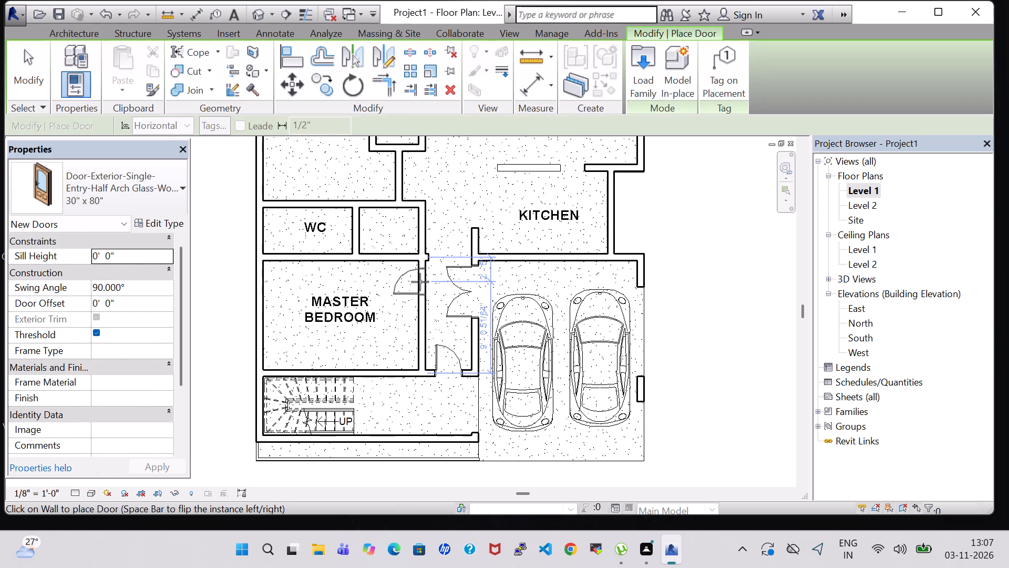
key(space)
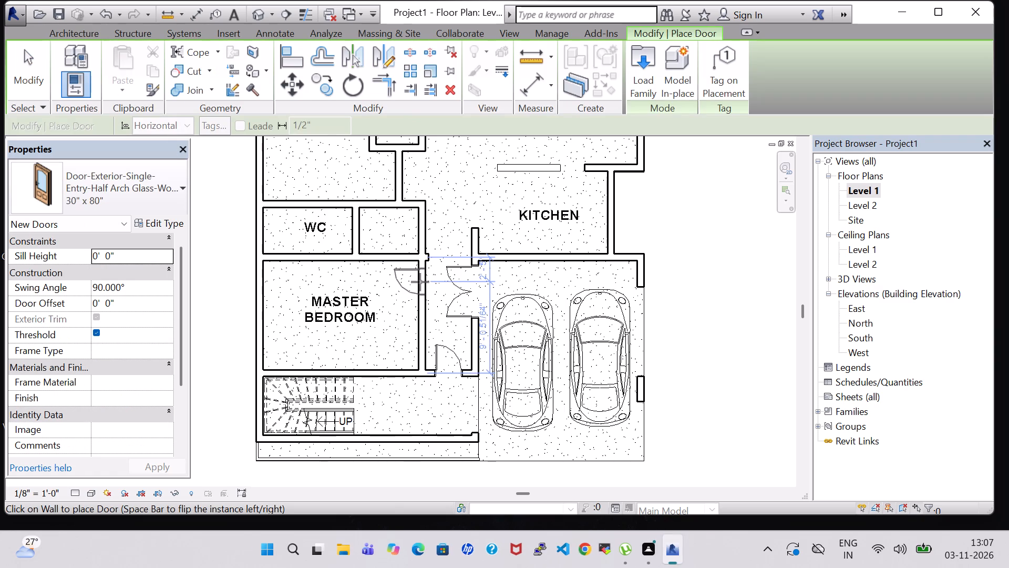
click(420, 281)
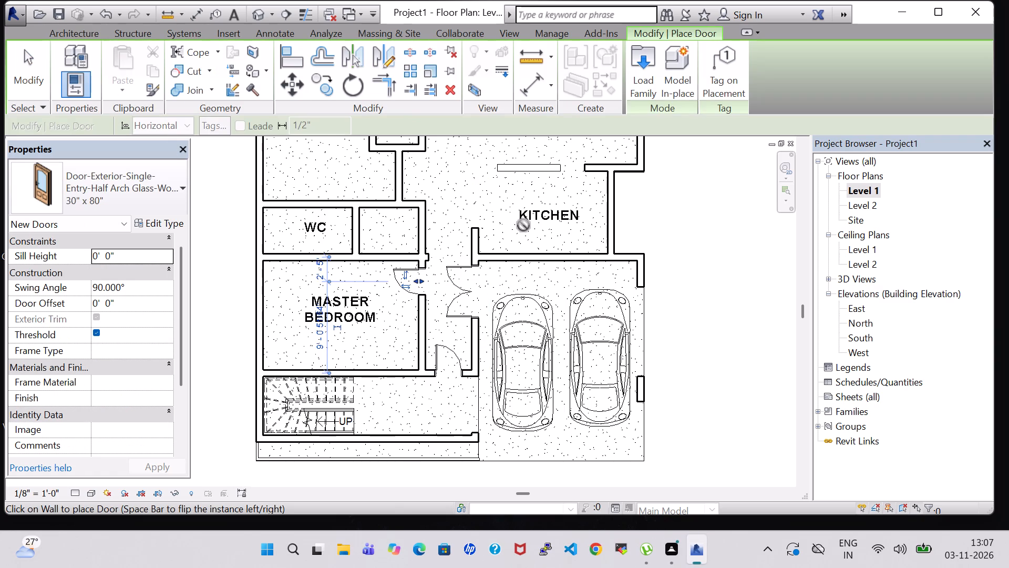
Place a matching single door in Bedroom 2's east wall, about 2' 5" south of its north wall, hinged north and swinging inward.
middle_drag(523, 225, 485, 342)
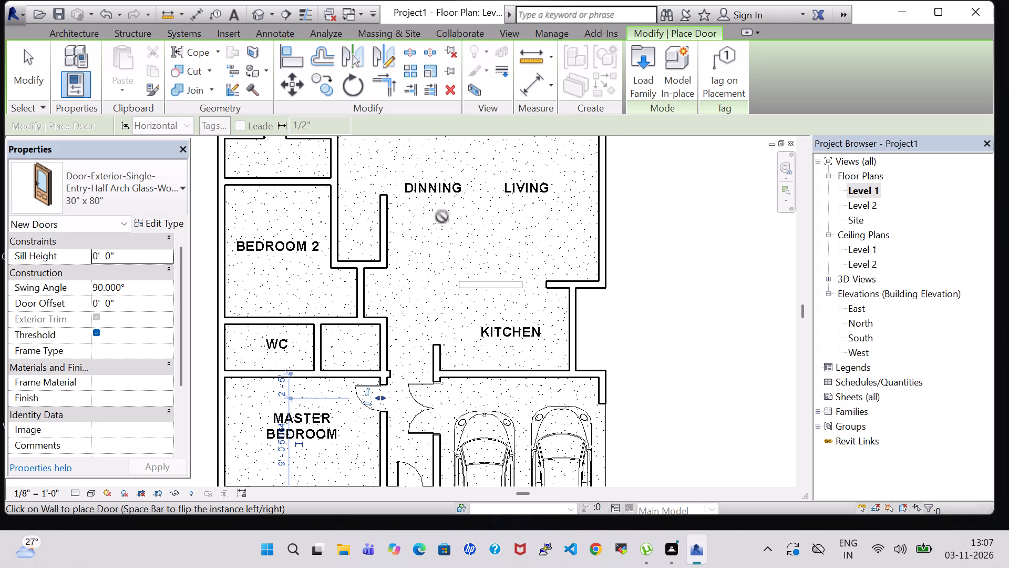
click(329, 206)
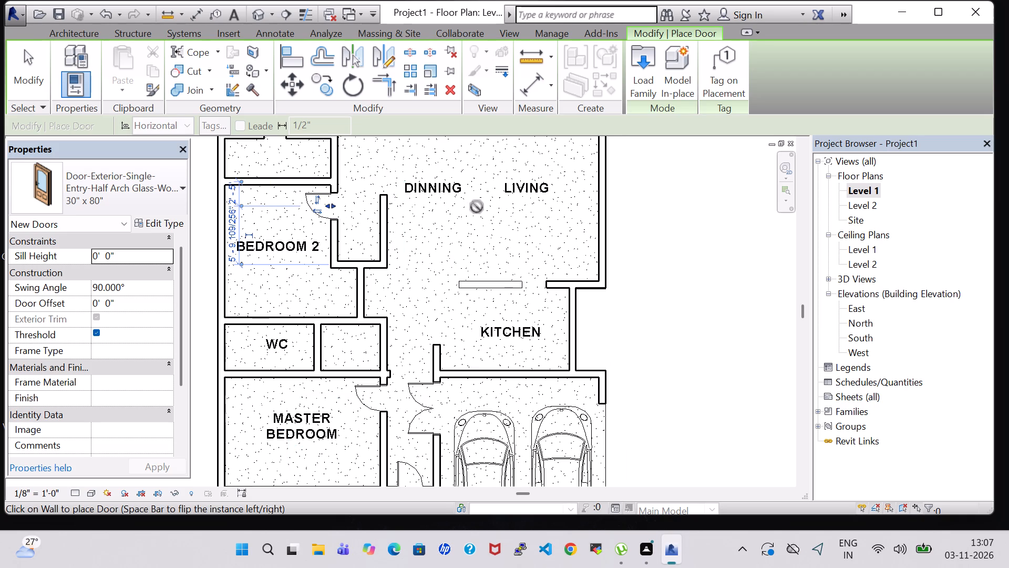
middle_drag(474, 216, 446, 308)
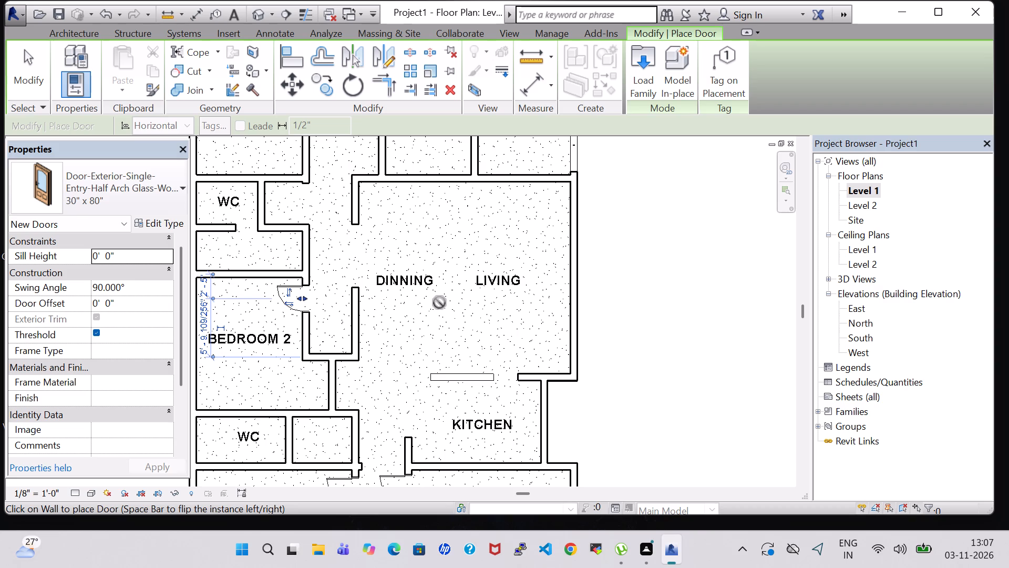
key(Escape)
key(Escape)
Place matching single doors facing each other across the passage south of the pantry, into Bedroom 3 and Bedroom 4, hinged south and swinging into each bedroom.
click(105, 59)
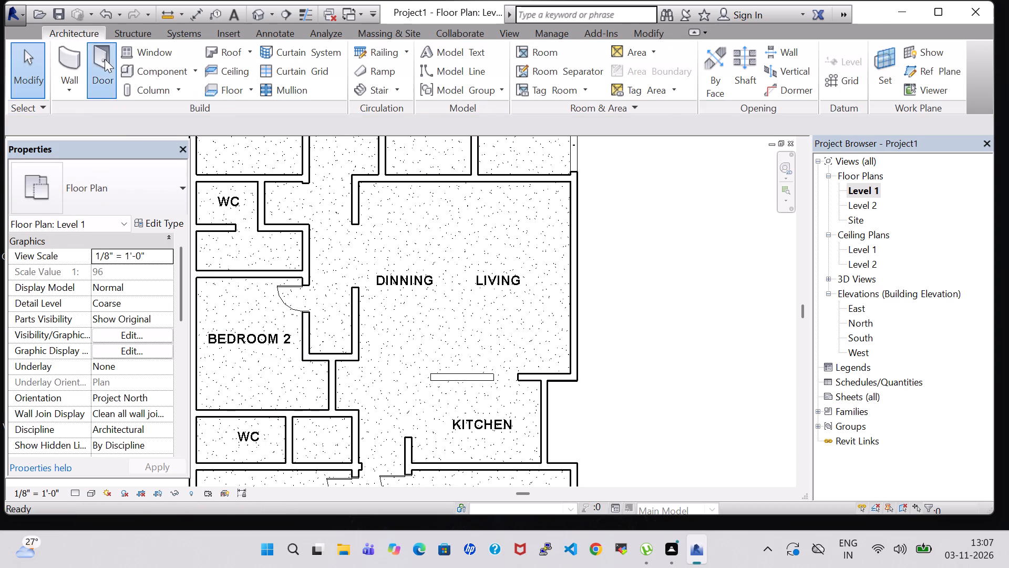
middle_drag(404, 244, 404, 313)
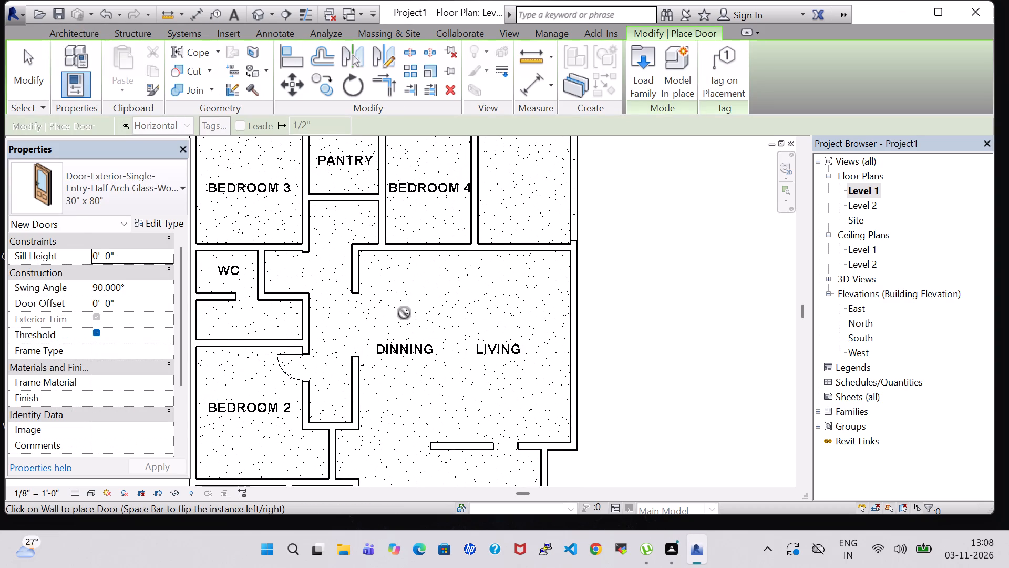
click(303, 219)
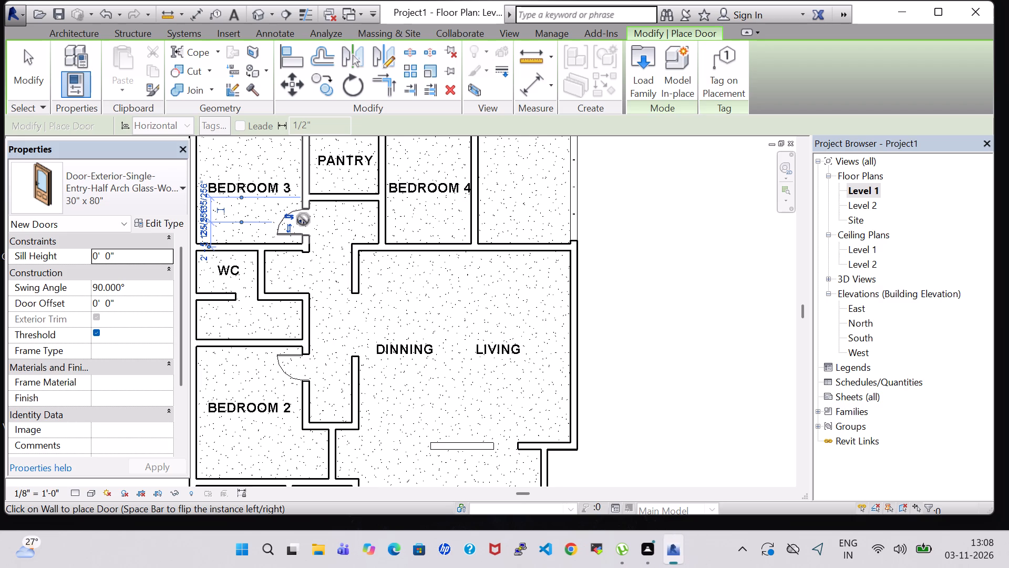
key(space)
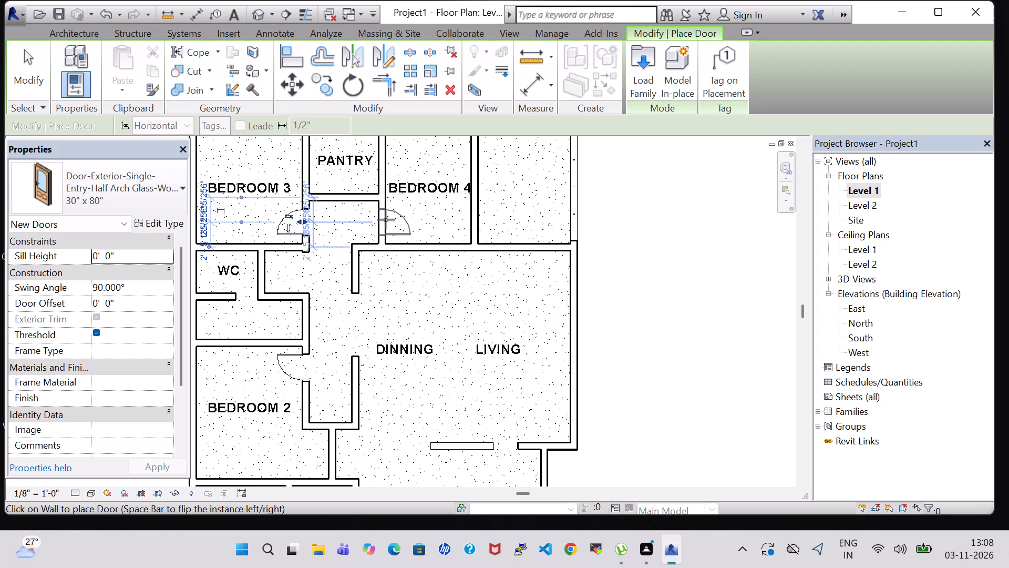
click(386, 220)
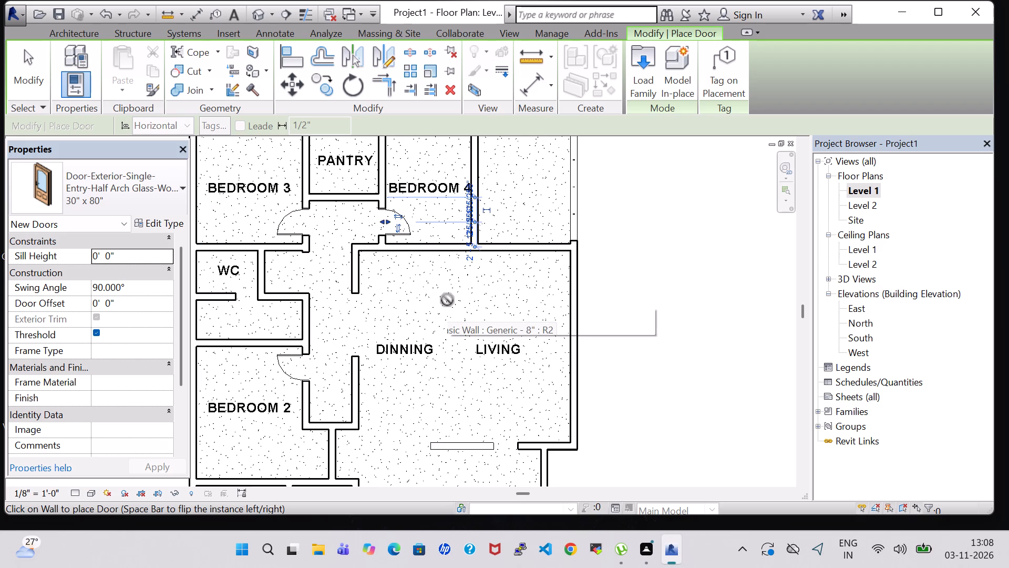
key(Escape)
key(Escape)
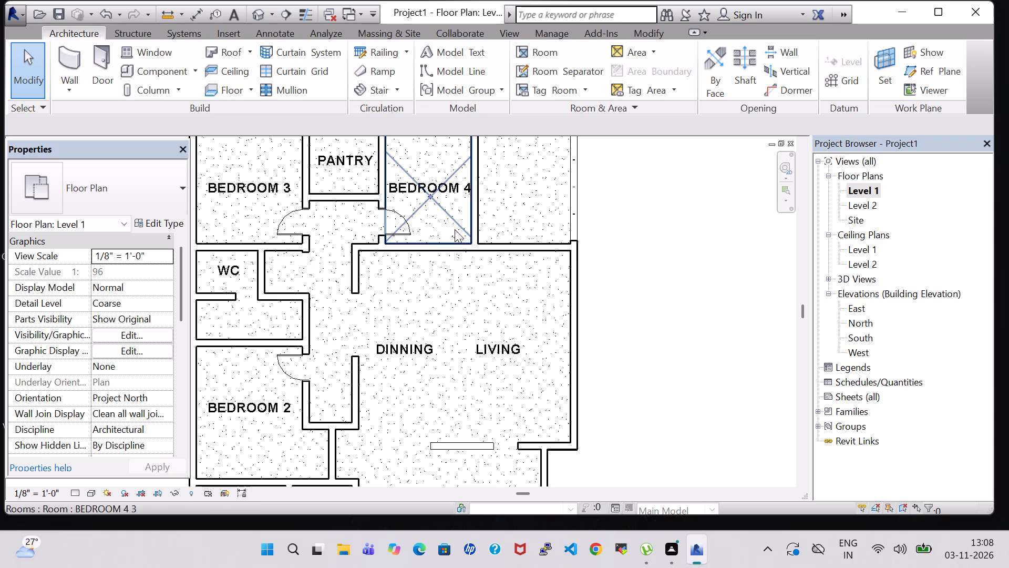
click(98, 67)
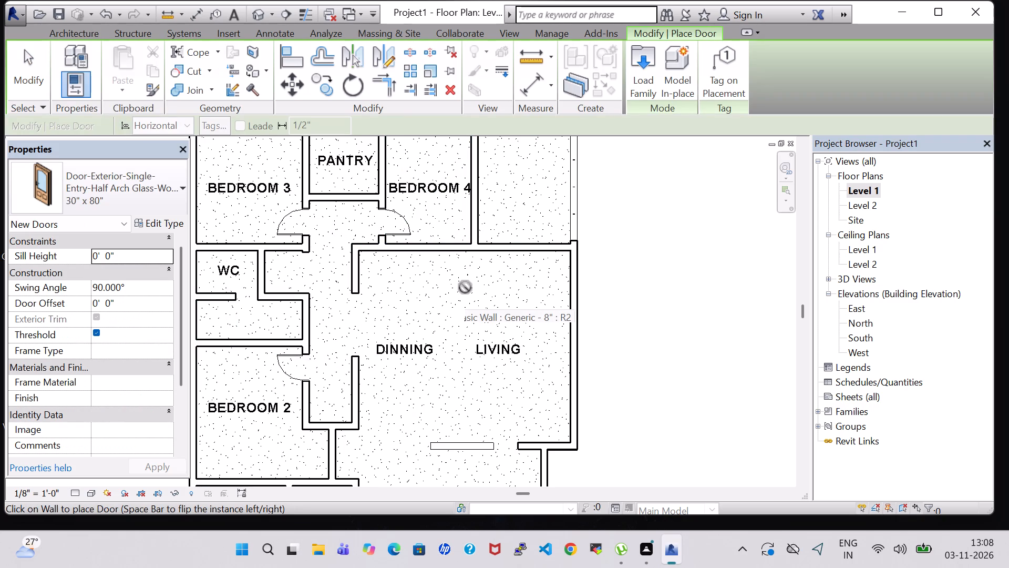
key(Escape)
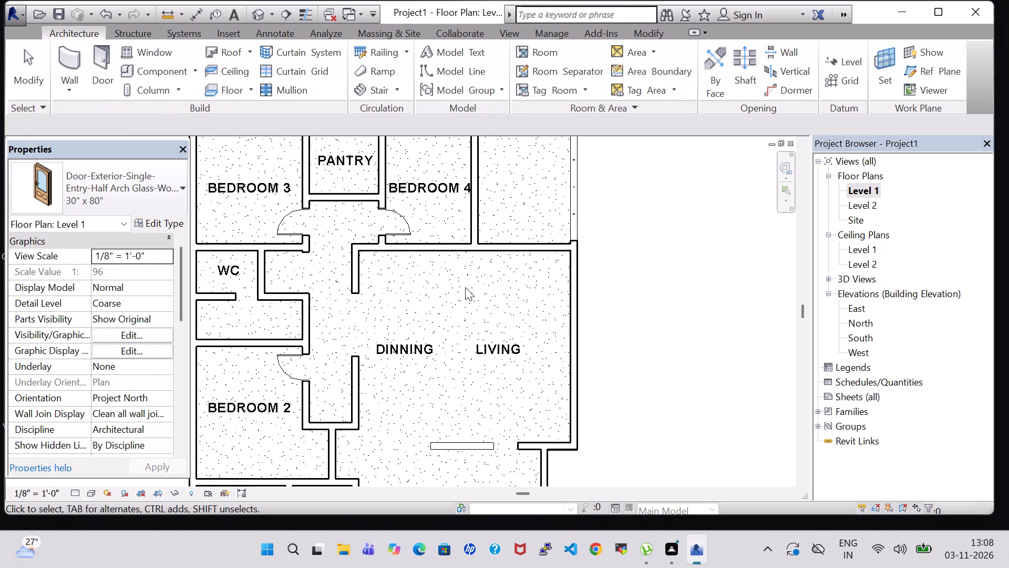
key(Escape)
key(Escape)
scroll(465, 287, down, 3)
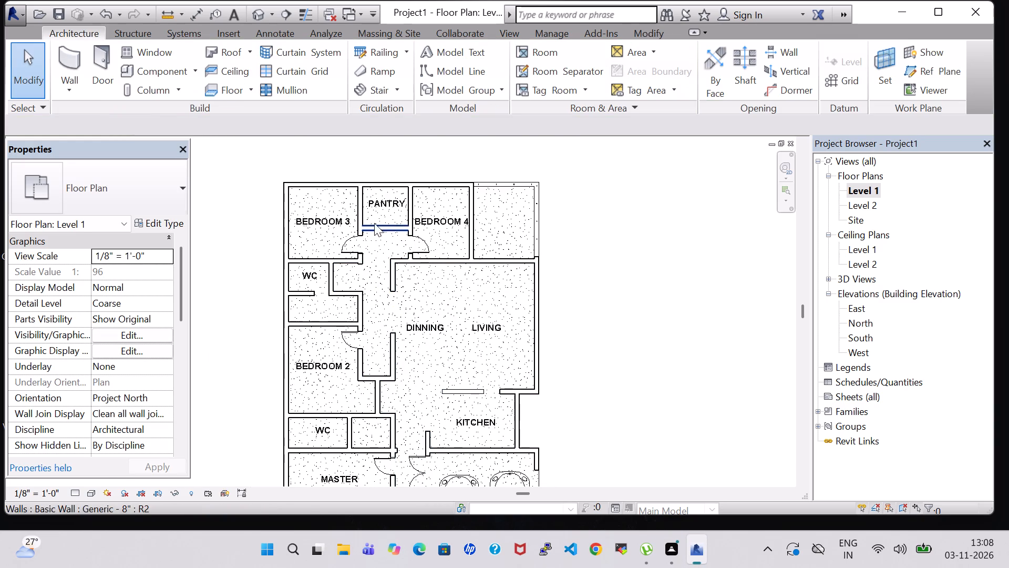
Place a Single-Flush 30" x 80" door near the south end of the east partition of the WC above the master bedroom, hinged south, swinging into the WC.
middle_drag(579, 366, 620, 248)
middle_drag(625, 249, 605, 301)
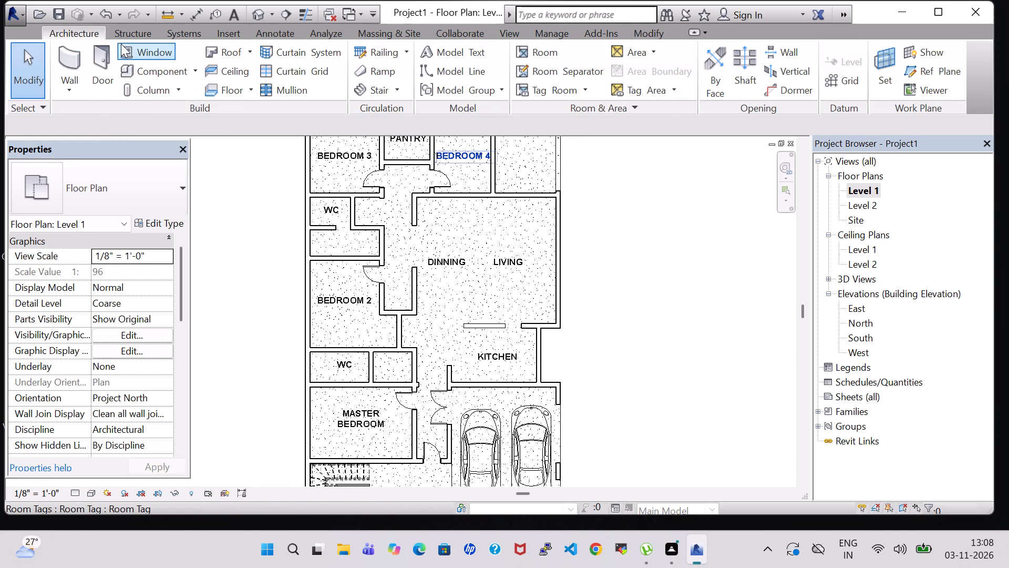
click(108, 71)
click(149, 196)
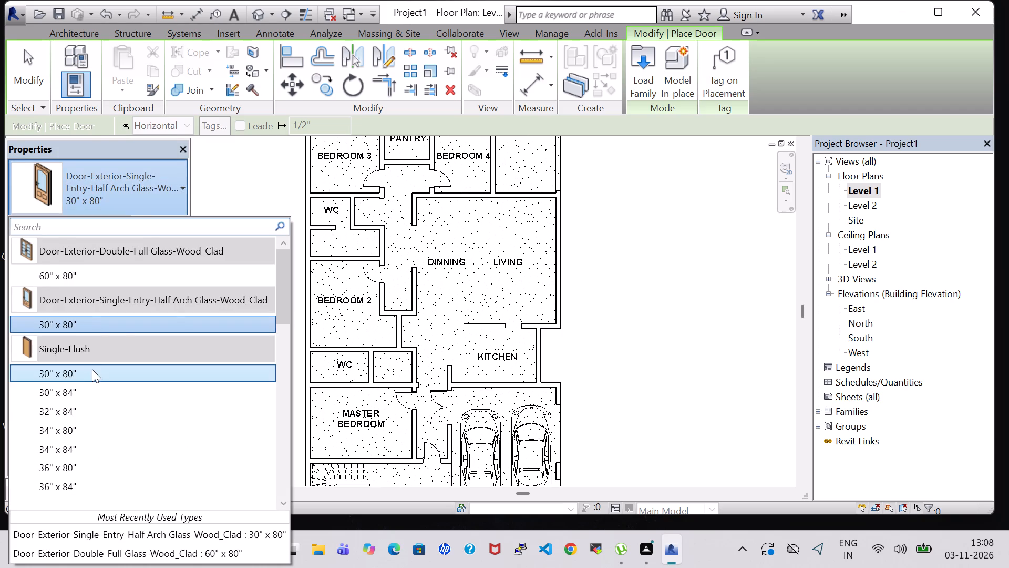
click(92, 369)
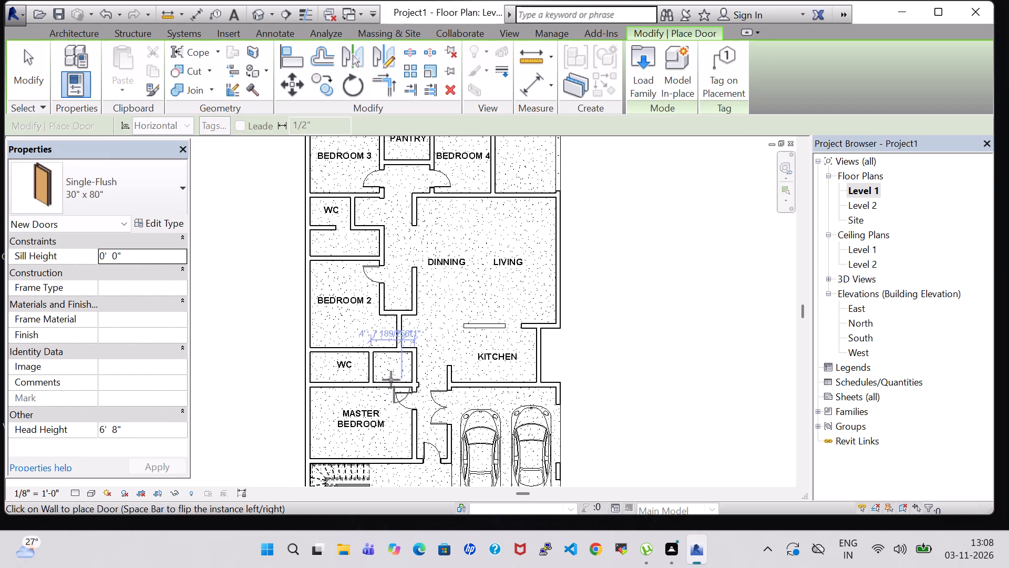
scroll(376, 357, up, 5)
key(space)
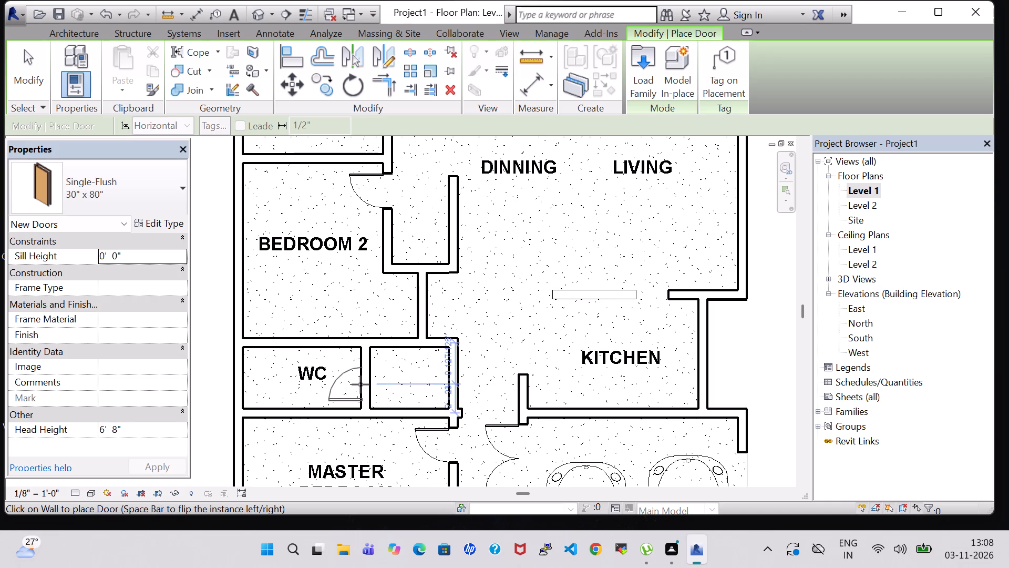
click(362, 387)
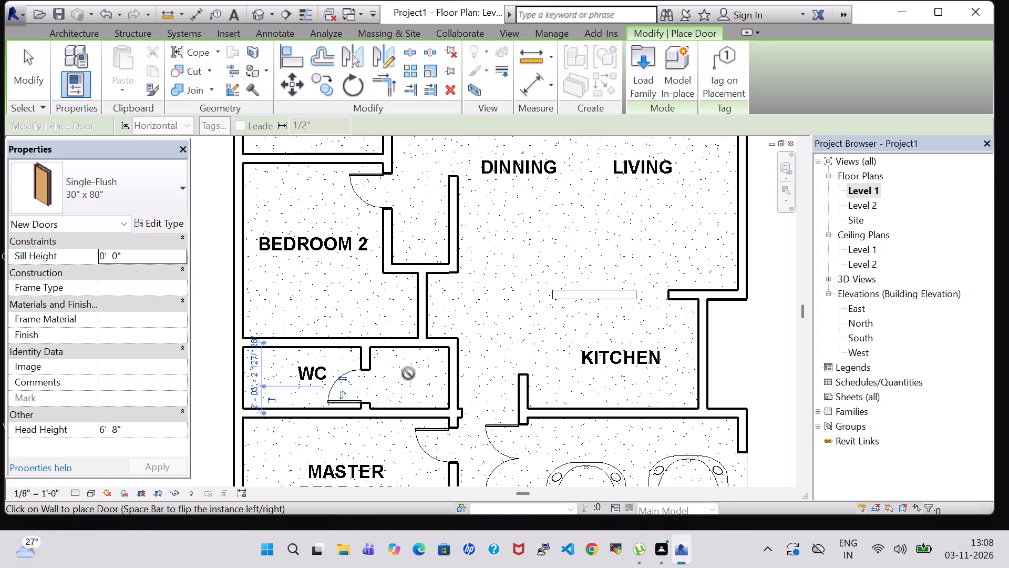
scroll(408, 373, down, 1)
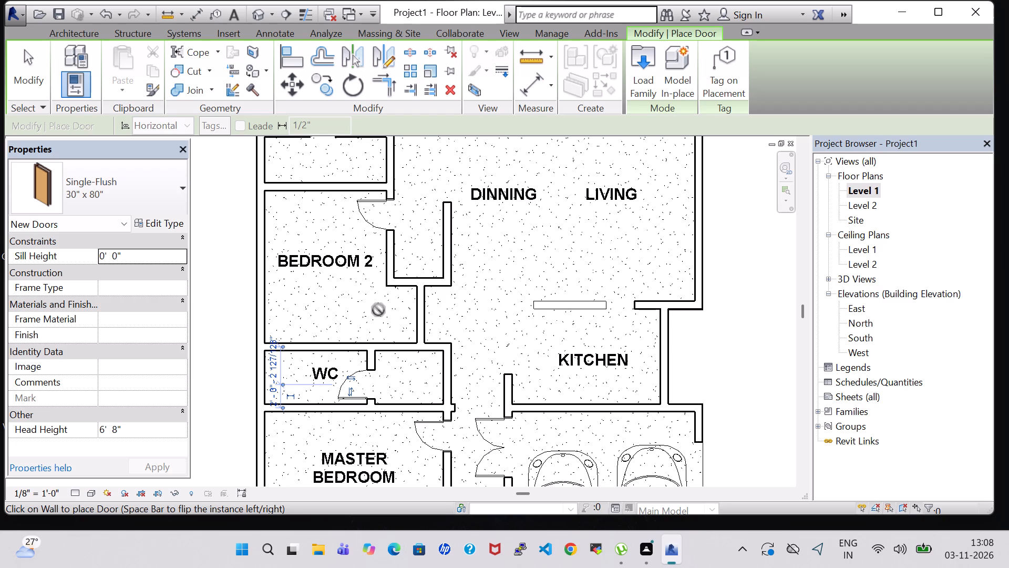
key(Escape)
Place a matching Single-Flush door in the east wall of the WC below Bedroom 3, hinged north and swinging into the WC.
middle_drag(376, 310, 377, 377)
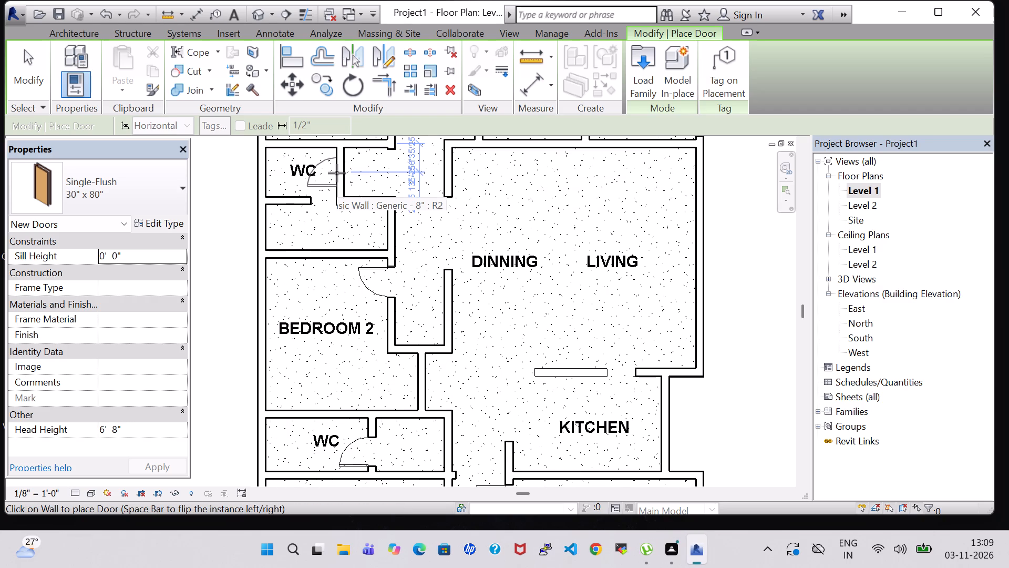
key(space)
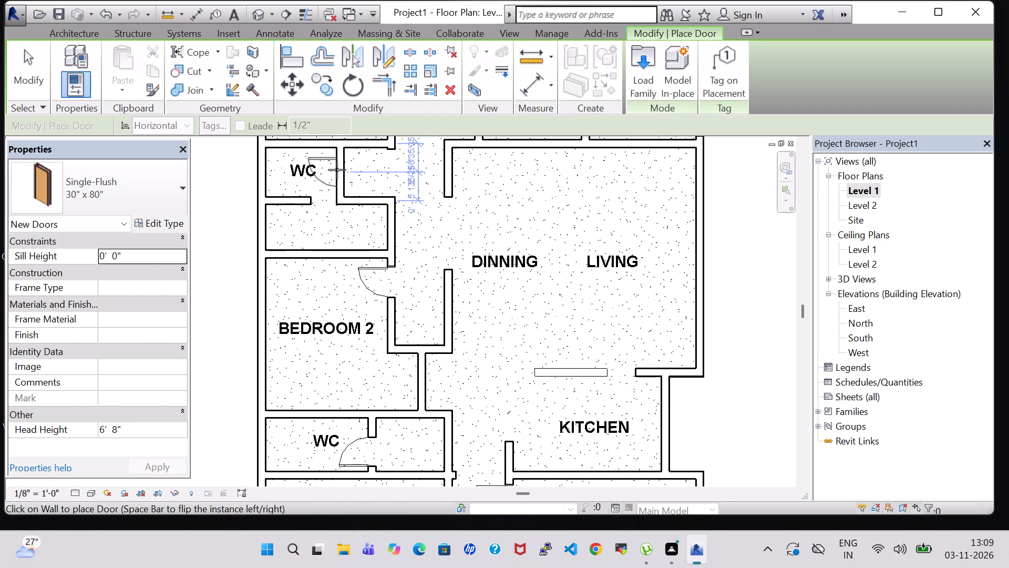
click(337, 170)
key(Escape)
key(Escape)
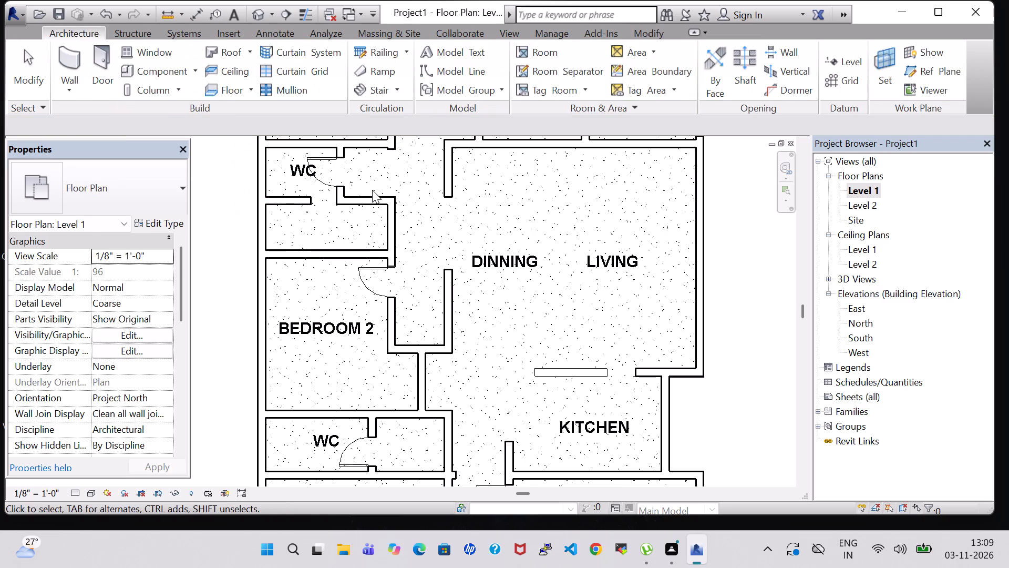
Place a Single-Flush 30" x 80" door in the pantry's south wall, toward its west end, hinged west and swinging into the pantry.
scroll(372, 190, down, 1)
middle_drag(382, 186, 309, 257)
scroll(310, 258, down, 1)
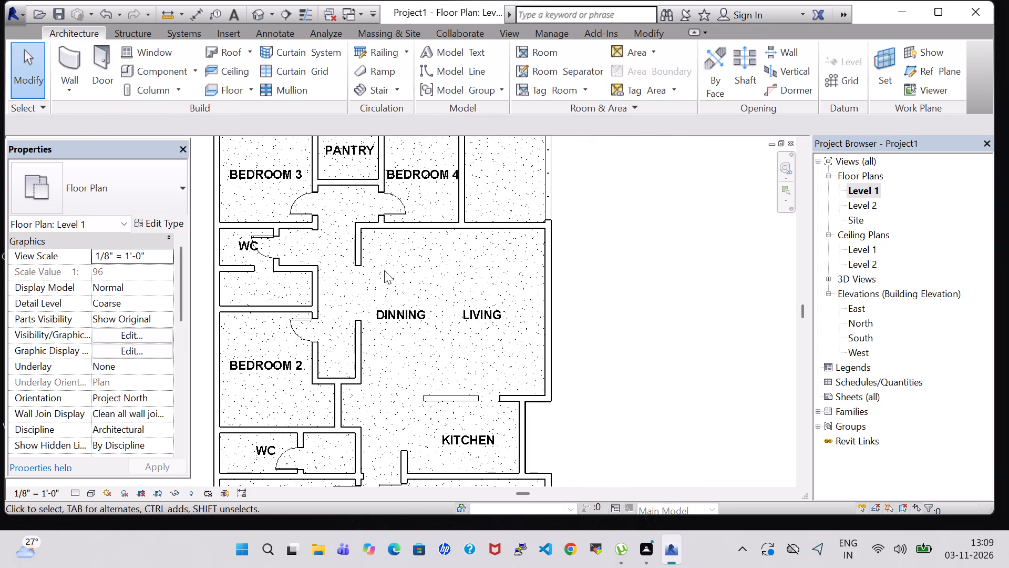
click(98, 56)
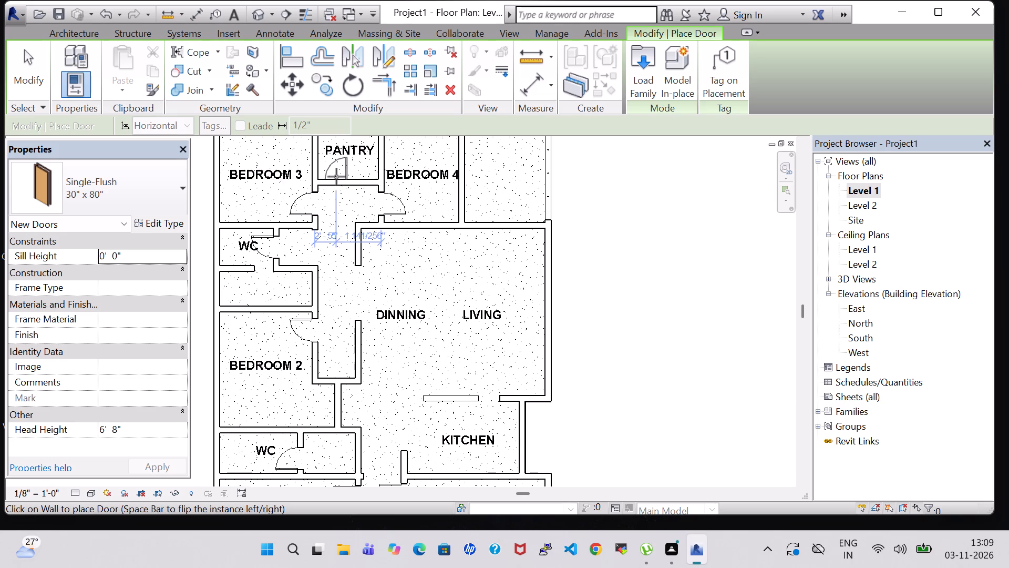
key(space)
click(337, 177)
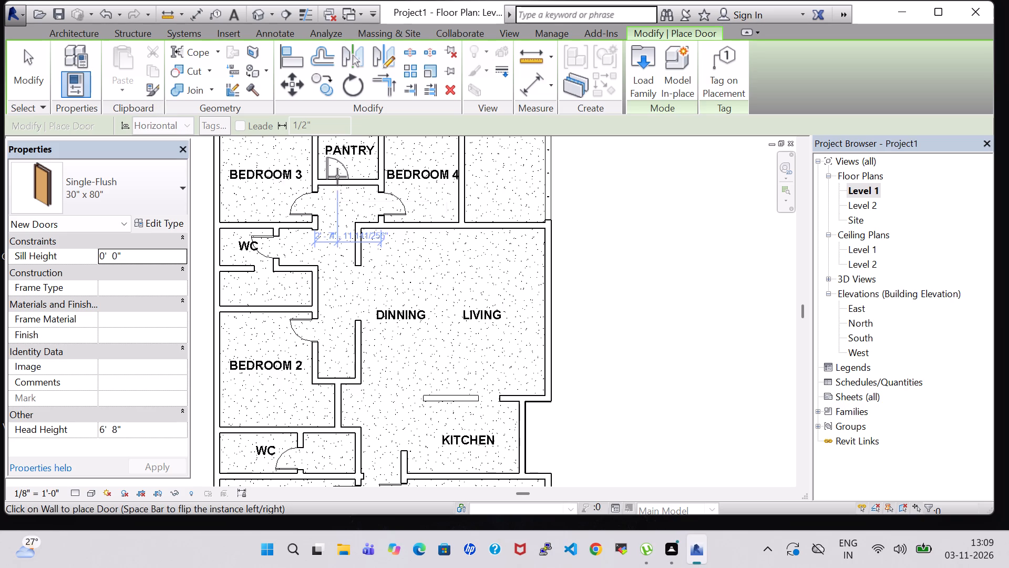
scroll(570, 275, down, 3)
key(Escape)
key(Escape)
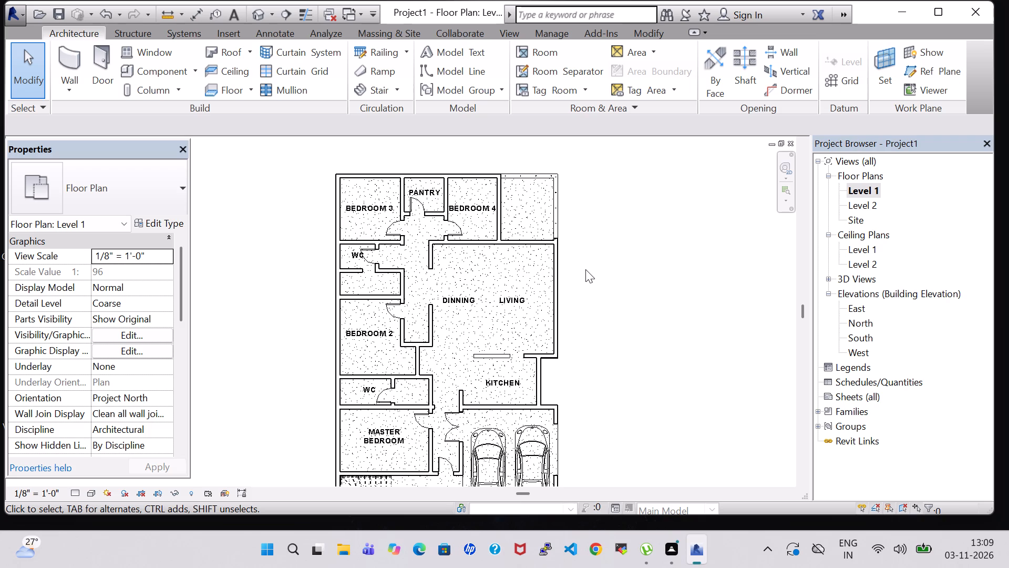
Nudge the east car slightly south within the parking area.
middle_drag(585, 269, 604, 240)
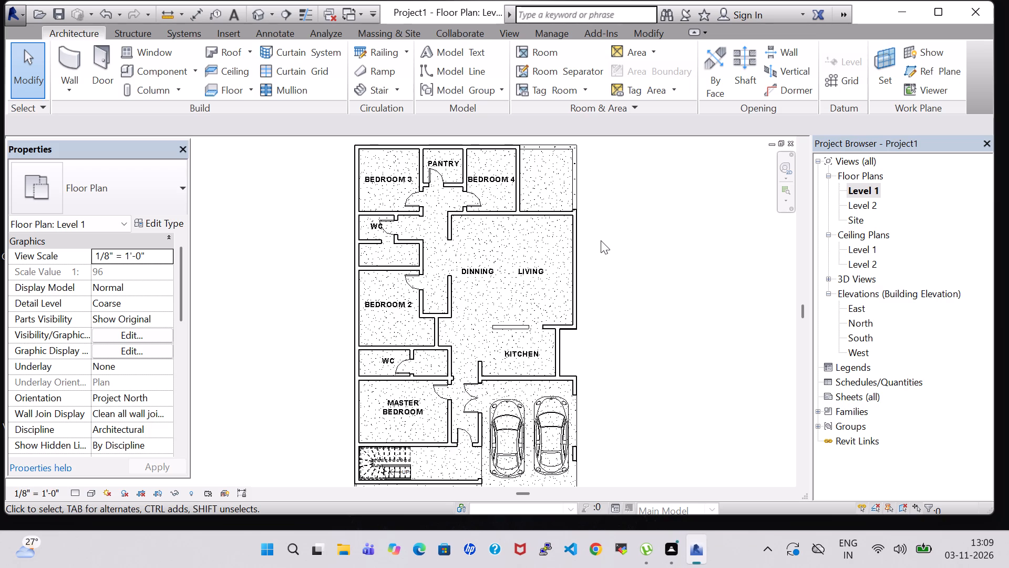
click(567, 412)
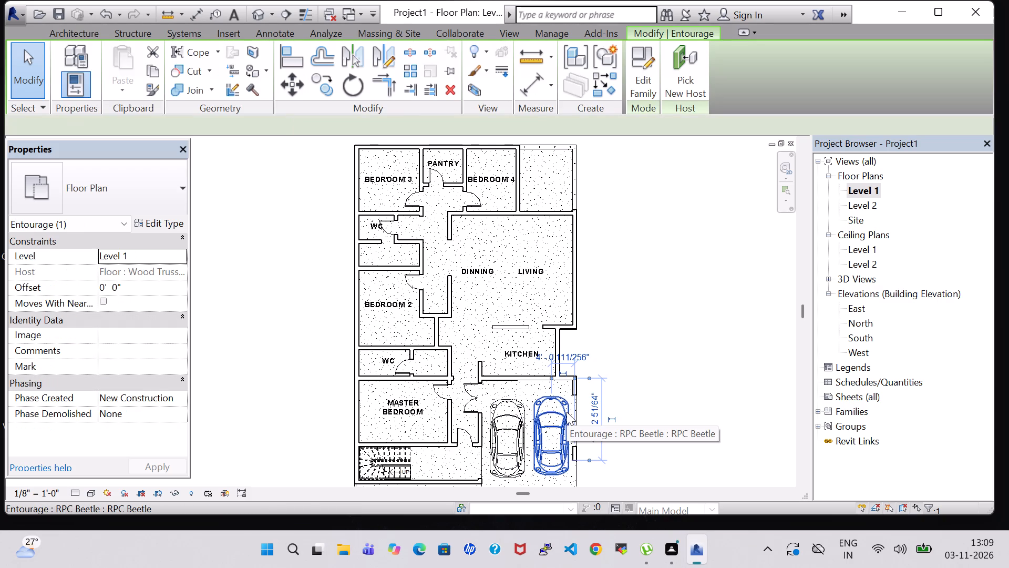
key(Down)
click(666, 354)
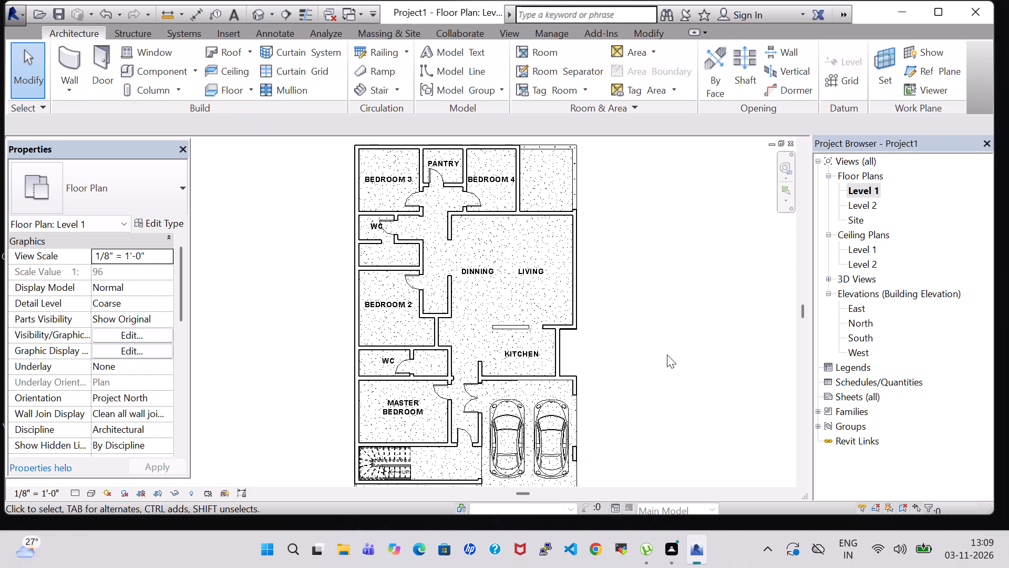
Examine the placed doors, rooms, stair and parking area in the 3D view from several angles.
middle_drag(667, 354, 648, 350)
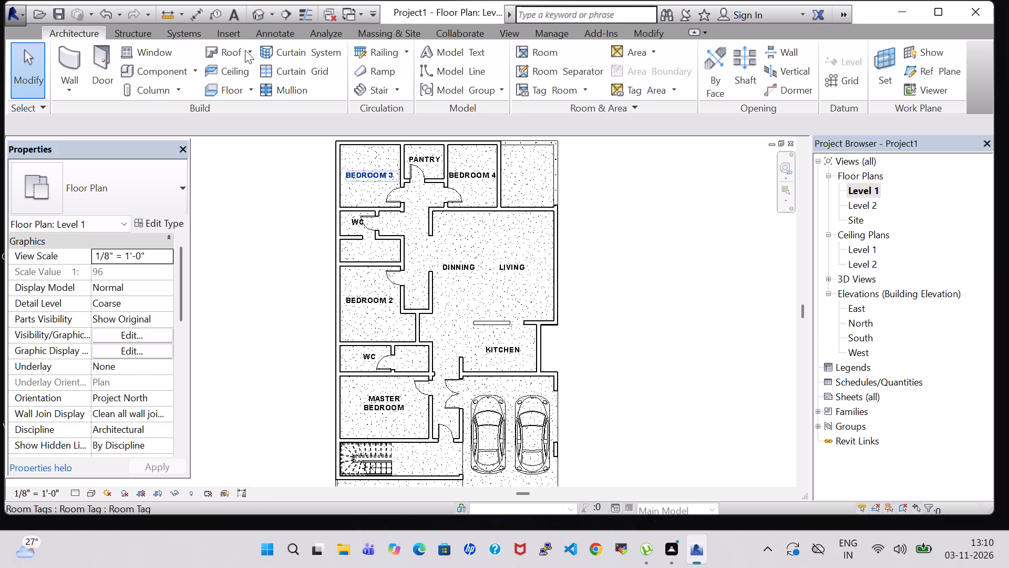
click(255, 9)
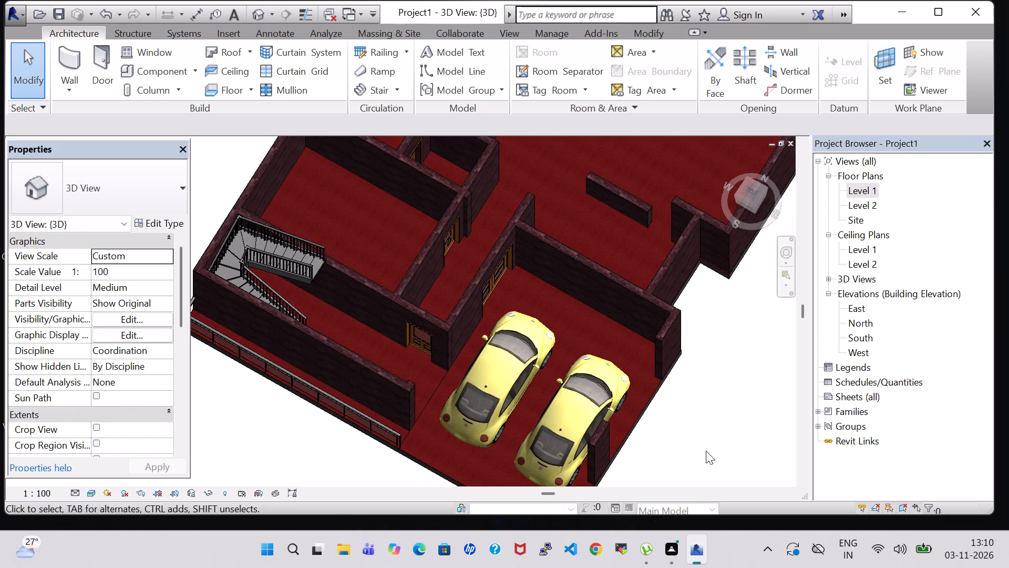
shift+middle_drag(703, 453, 732, 311)
shift+middle_drag(716, 318, 685, 332)
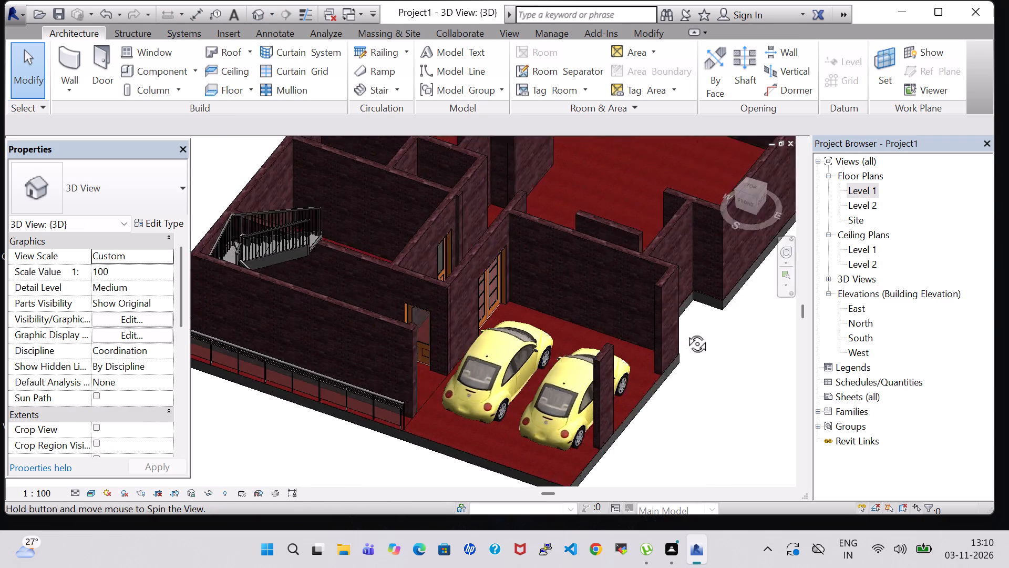
shift+middle_drag(685, 332, 559, 386)
middle_drag(583, 442, 582, 360)
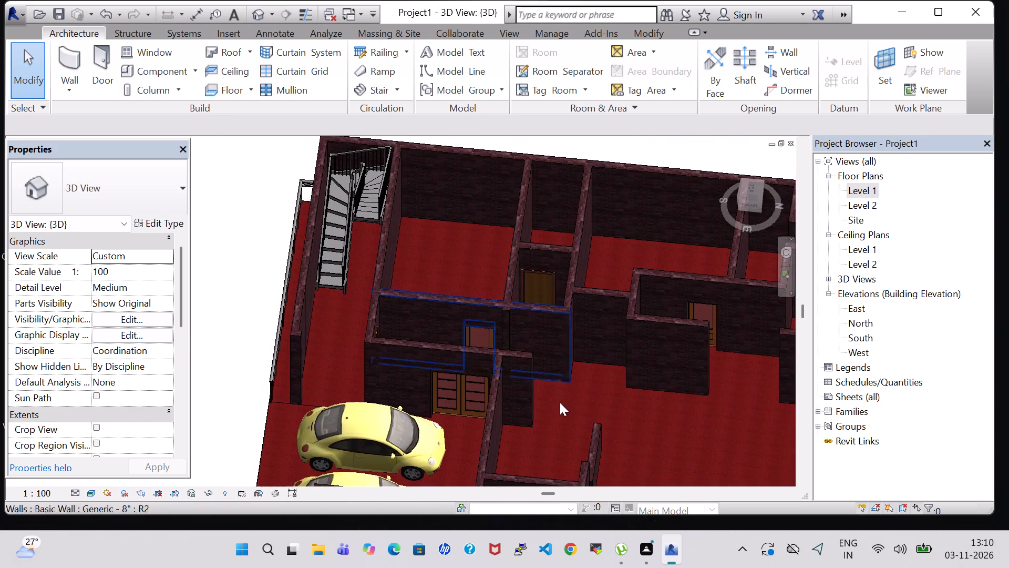
shift+middle_drag(560, 411, 560, 484)
middle_drag(665, 430, 645, 402)
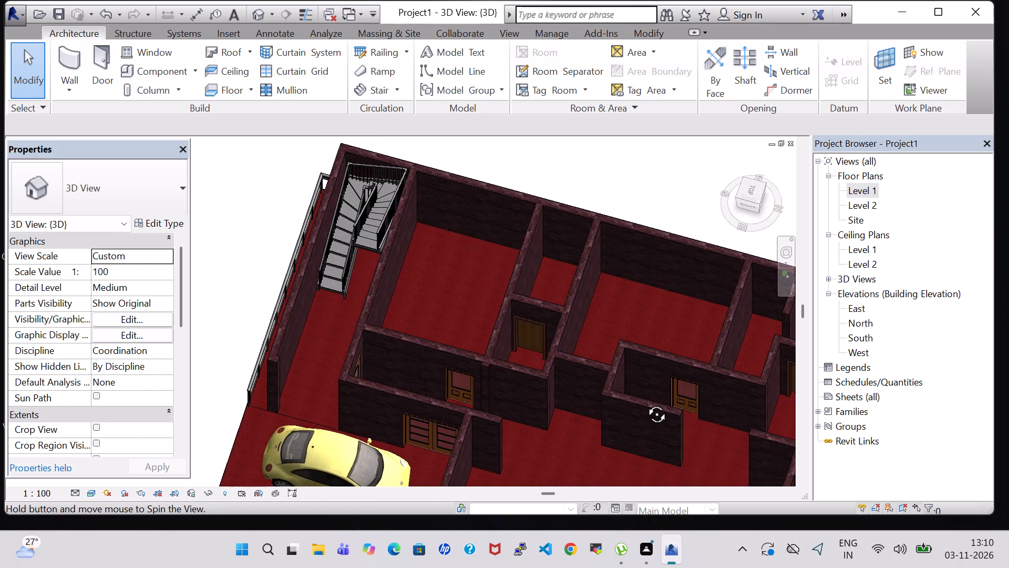
middle_drag(645, 402, 672, 406)
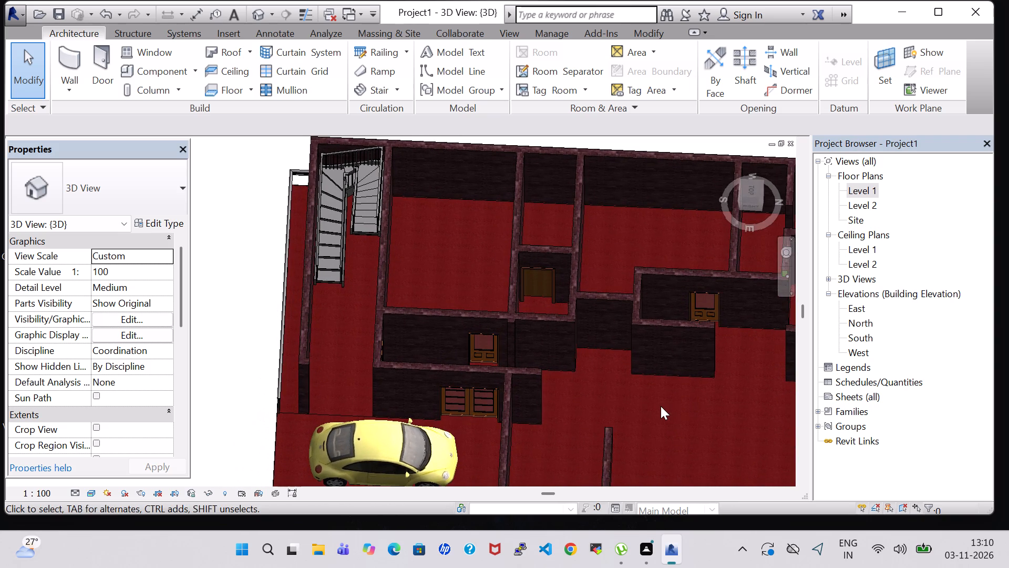
shift+middle_drag(642, 407, 720, 378)
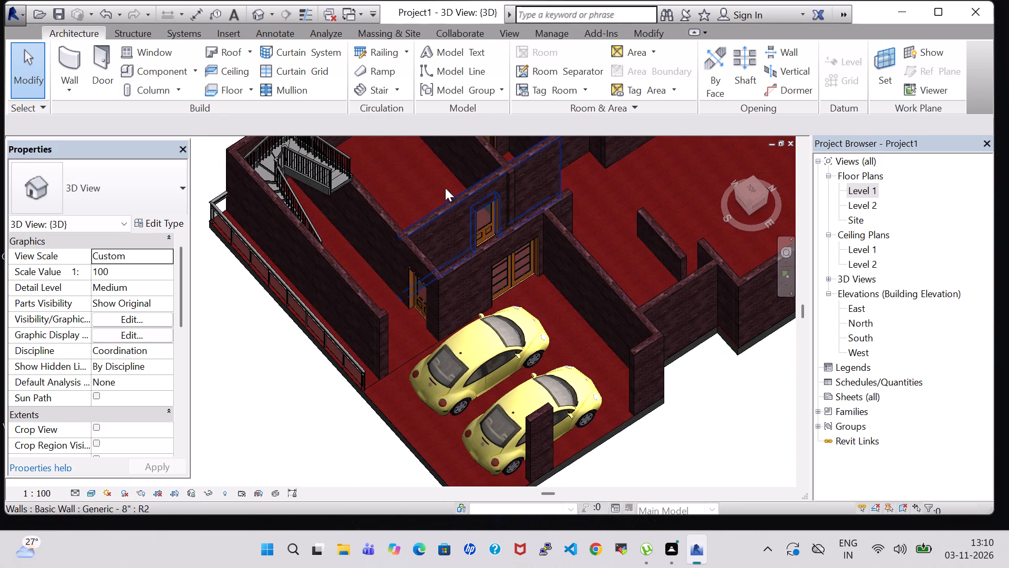
middle_drag(441, 185, 509, 169)
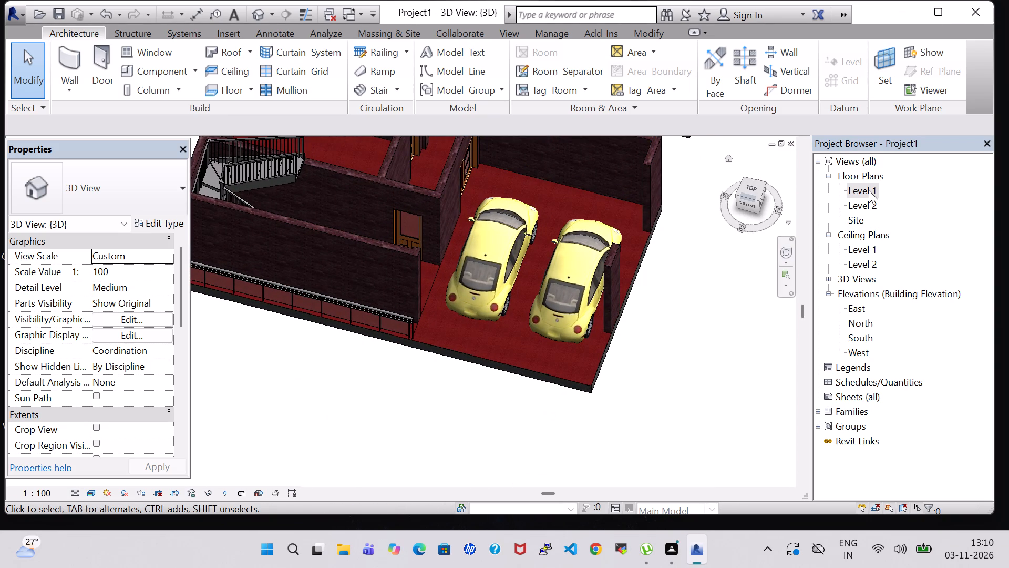
On the Level 1 plan, split the master bedroom's north wall twice just east of the WC partition and delete the middle segment to form an opening.
double_click(869, 189)
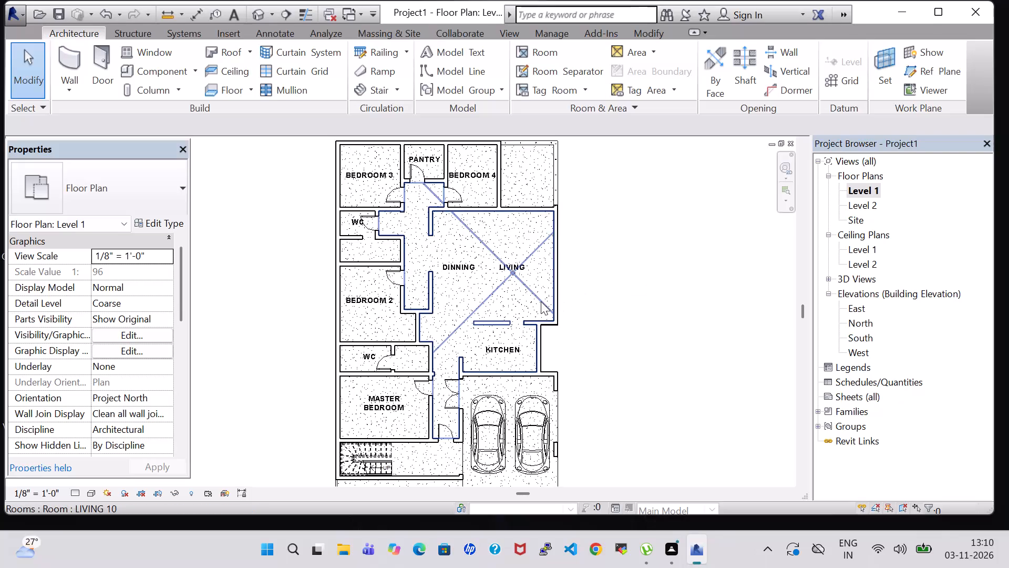
click(648, 28)
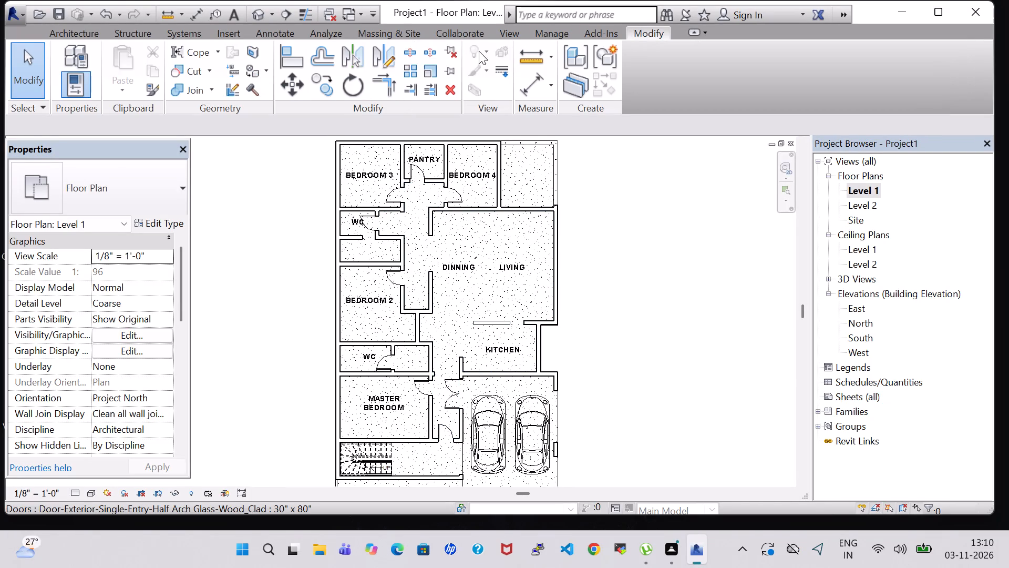
click(408, 50)
scroll(398, 387, up, 10)
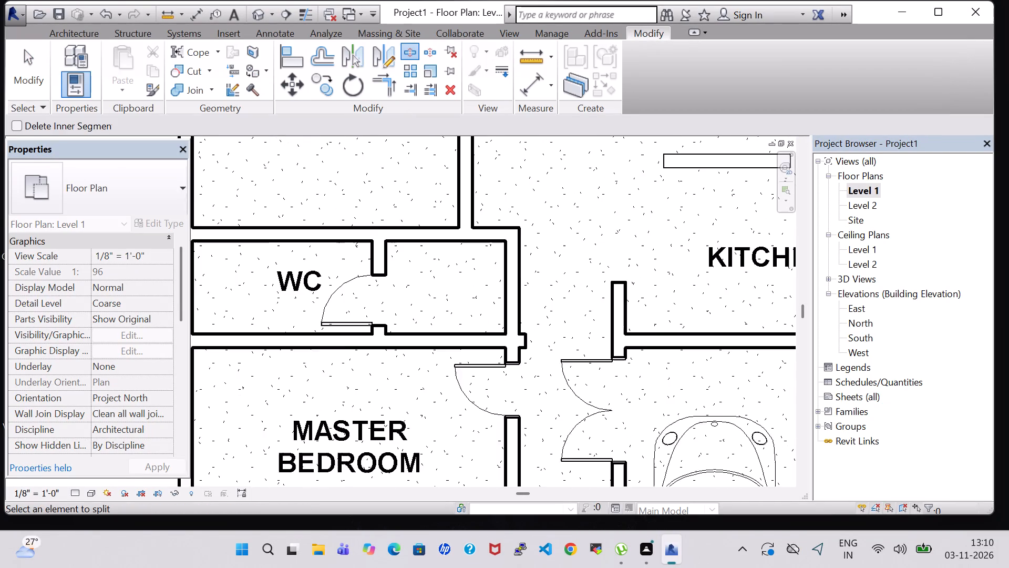
click(390, 327)
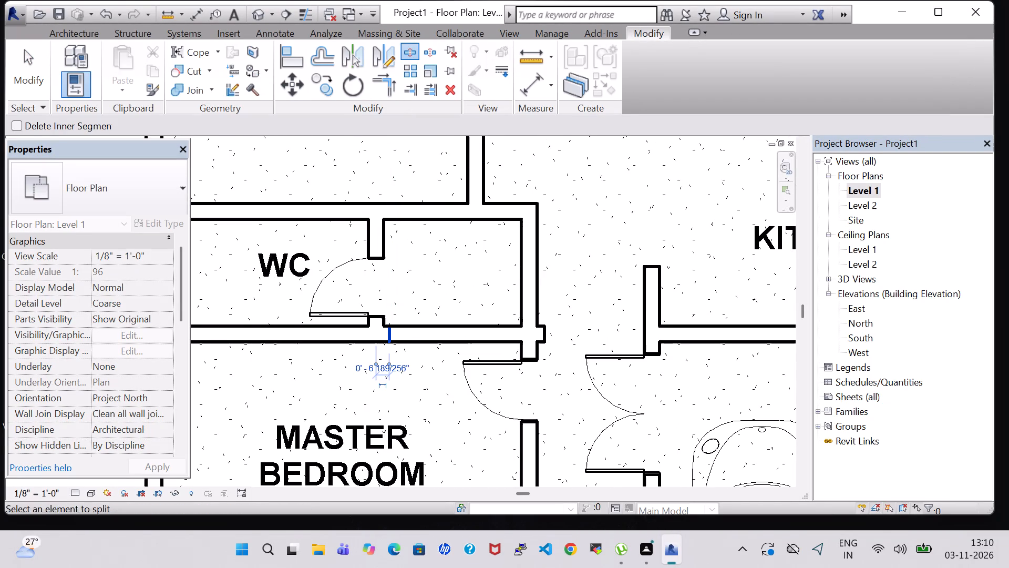
click(473, 336)
key(Escape)
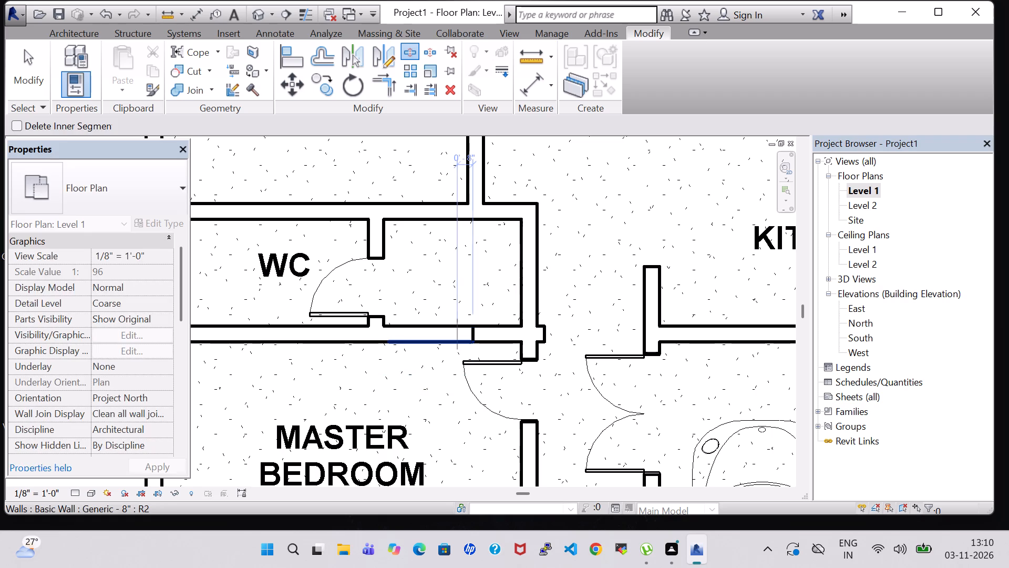
key(Escape)
click(437, 342)
key(Delete)
scroll(437, 342, down, 6)
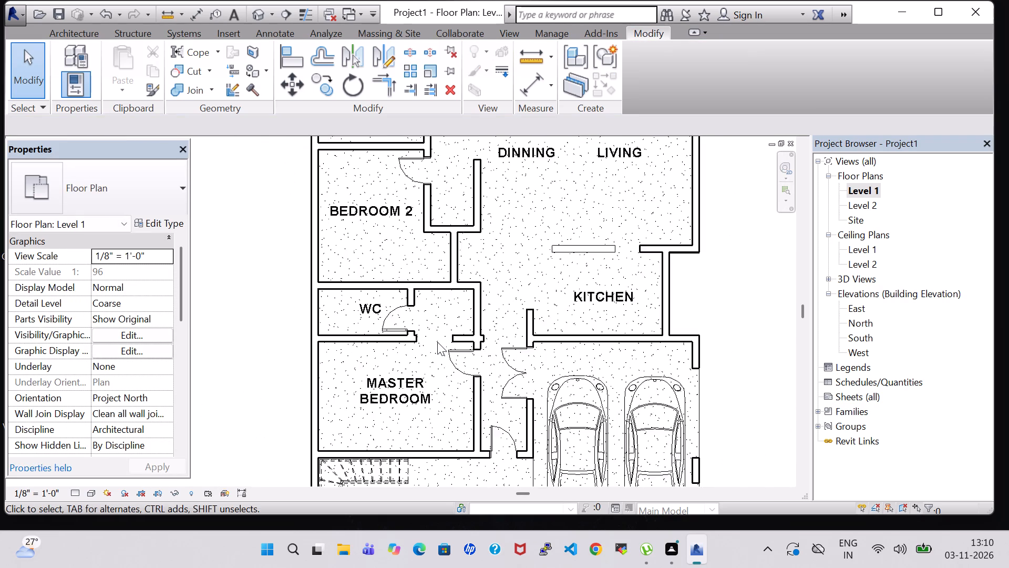
scroll(437, 342, down, 1)
scroll(564, 342, down, 2)
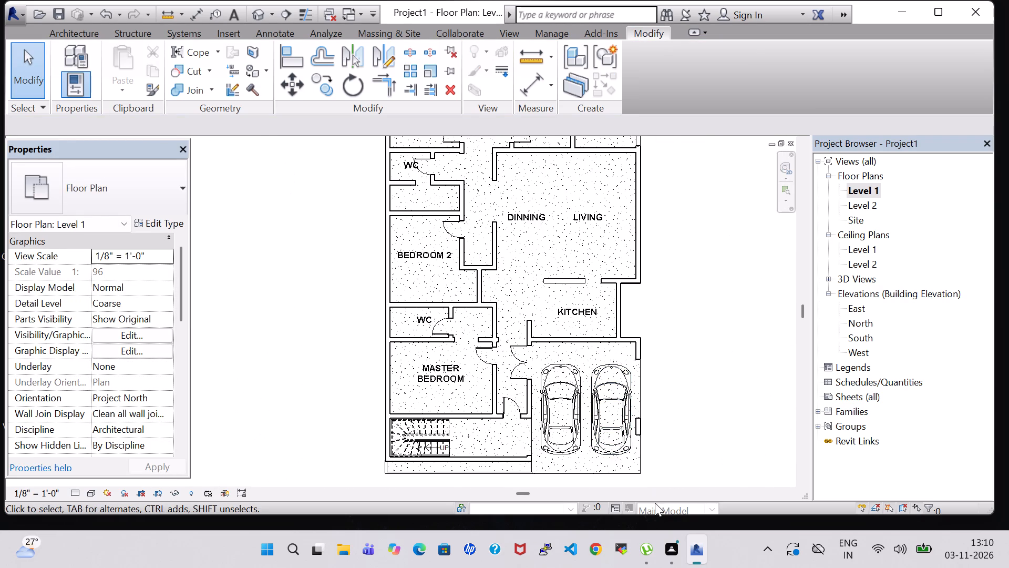
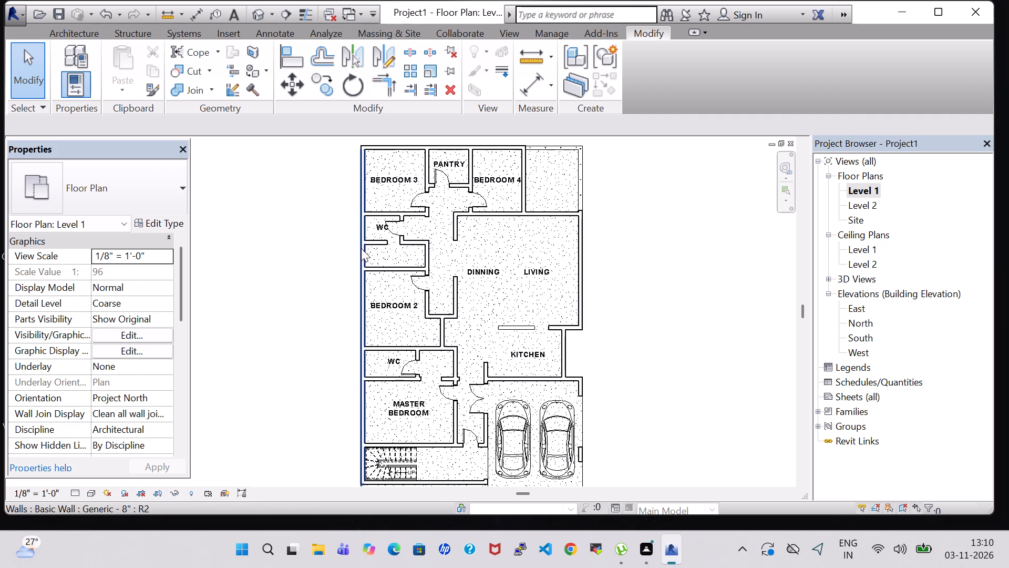
Nudge the WC room tag below Bedroom 3 slightly down and to the left, away from the door swing.
scroll(393, 212, up, 3)
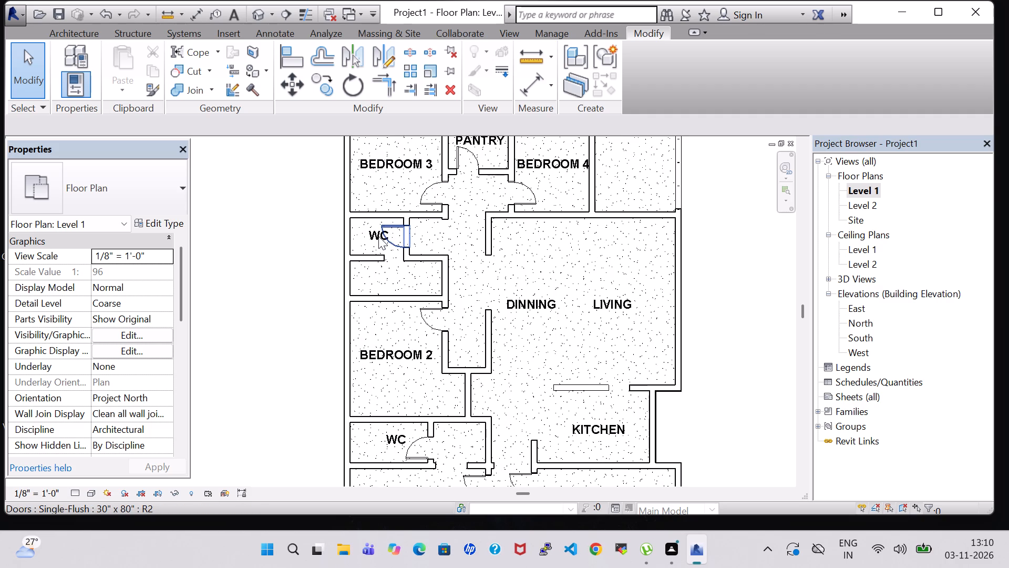
click(377, 237)
click(255, 337)
click(379, 232)
click(304, 308)
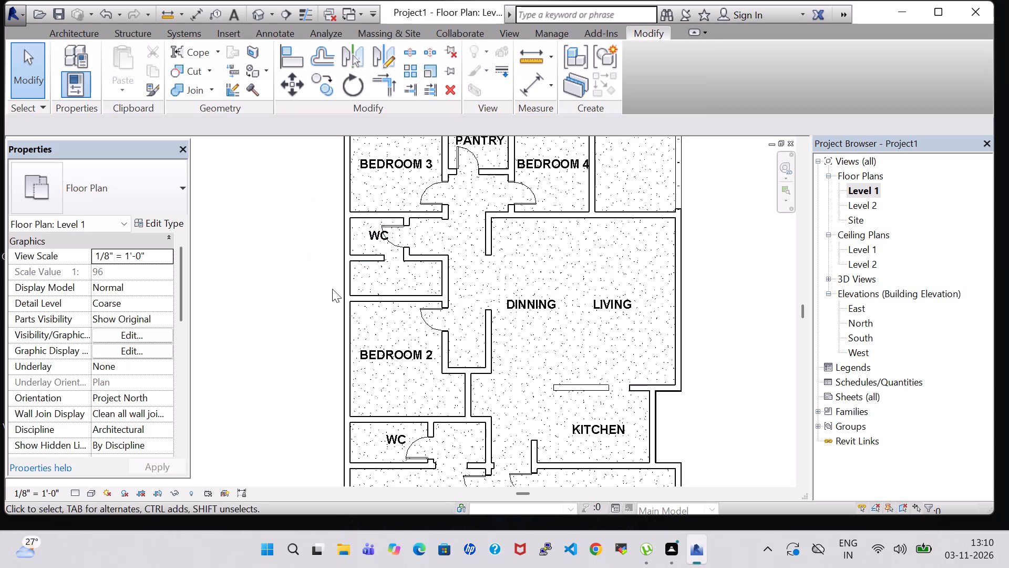
click(370, 237)
key(Down)
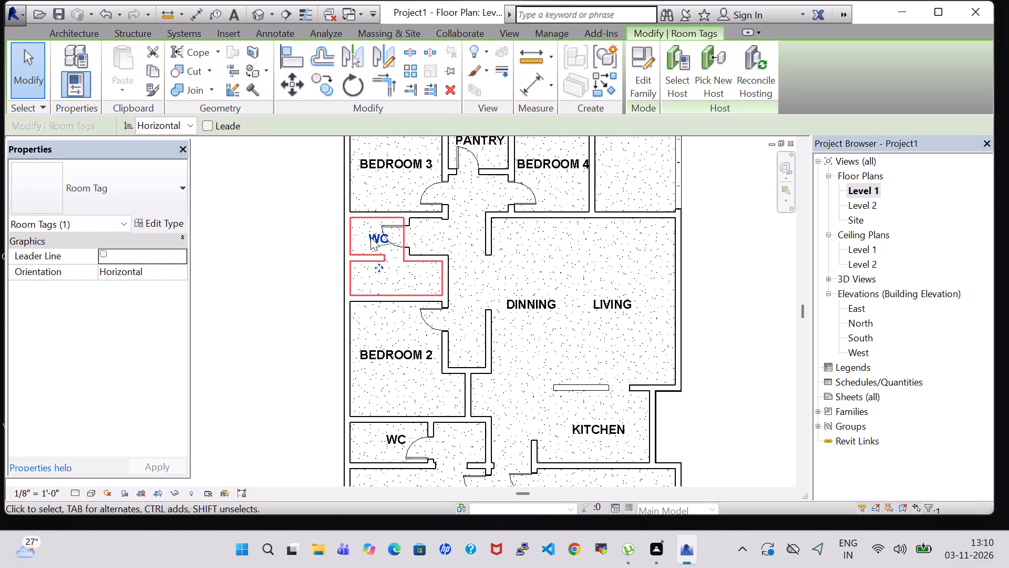
key(Down)
key(Left)
key(Left)
key(Down)
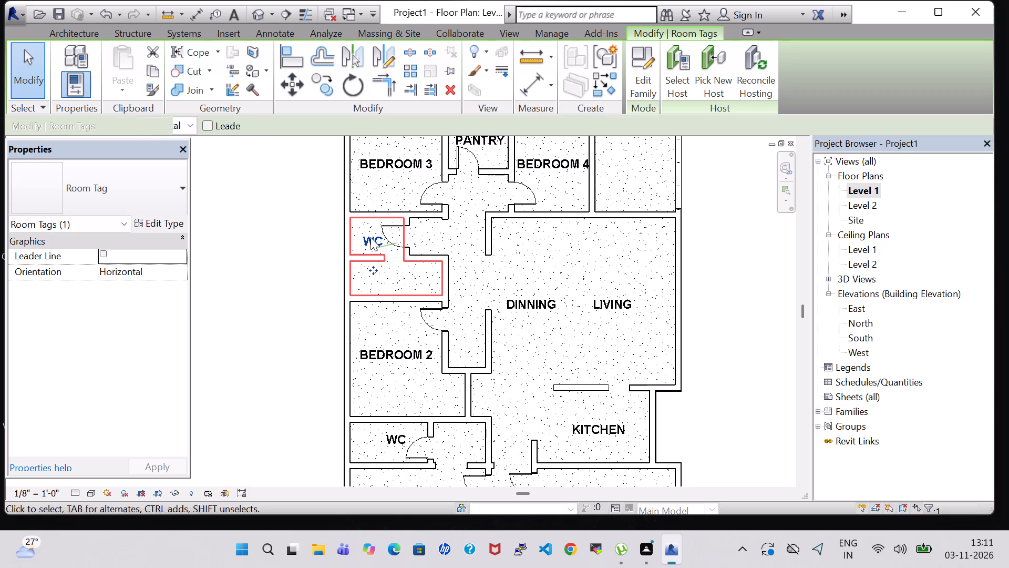
key(Right)
click(699, 272)
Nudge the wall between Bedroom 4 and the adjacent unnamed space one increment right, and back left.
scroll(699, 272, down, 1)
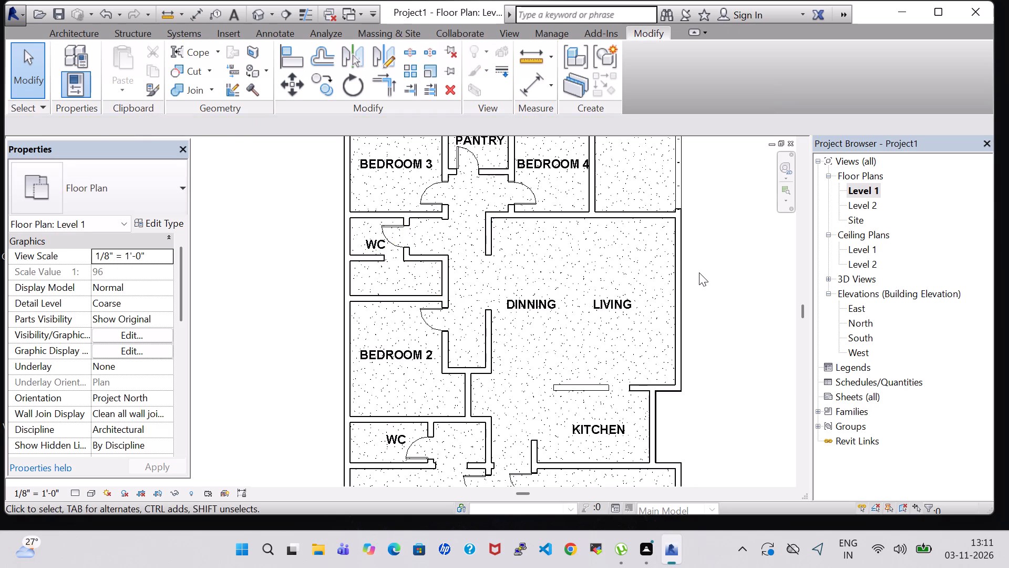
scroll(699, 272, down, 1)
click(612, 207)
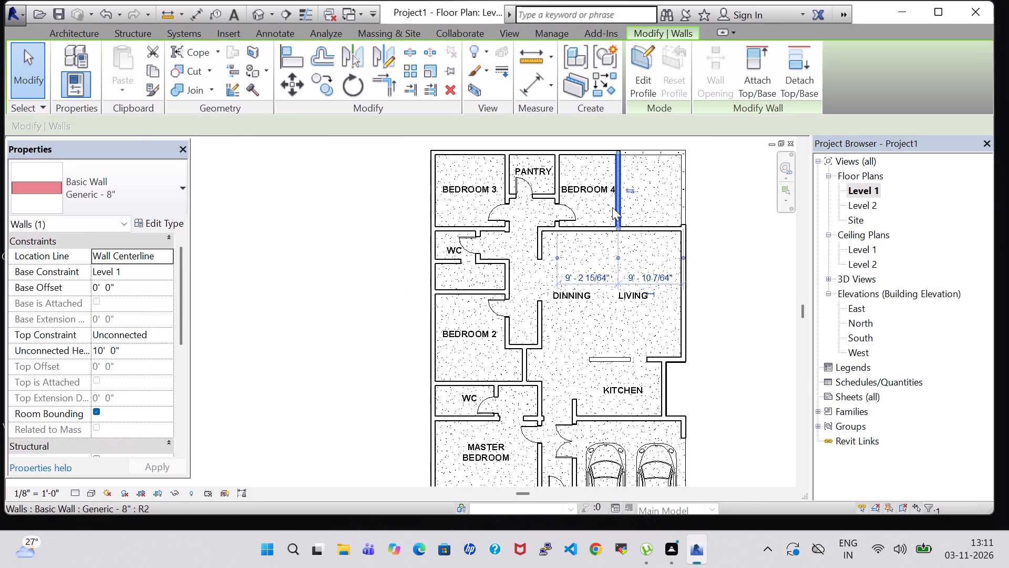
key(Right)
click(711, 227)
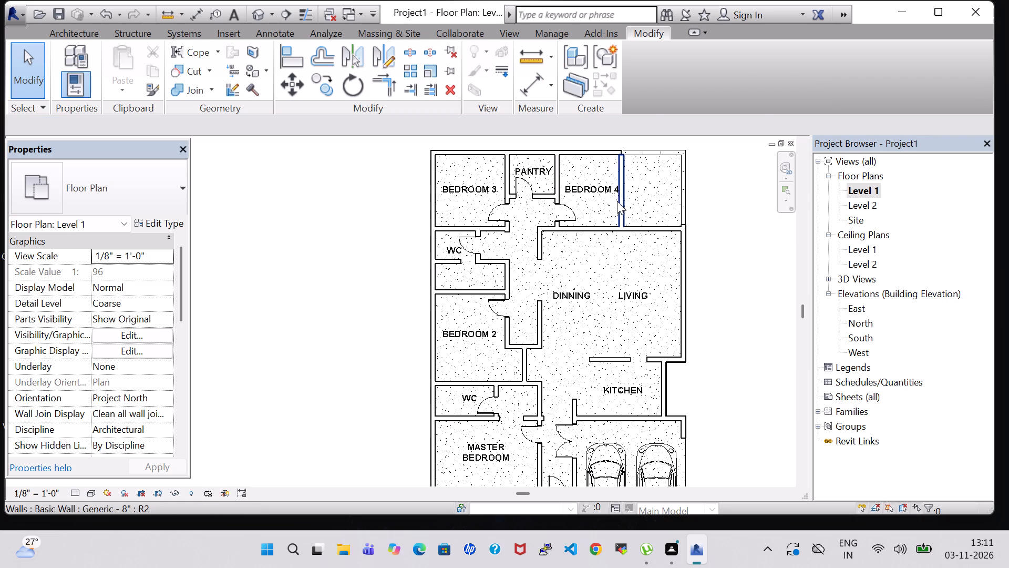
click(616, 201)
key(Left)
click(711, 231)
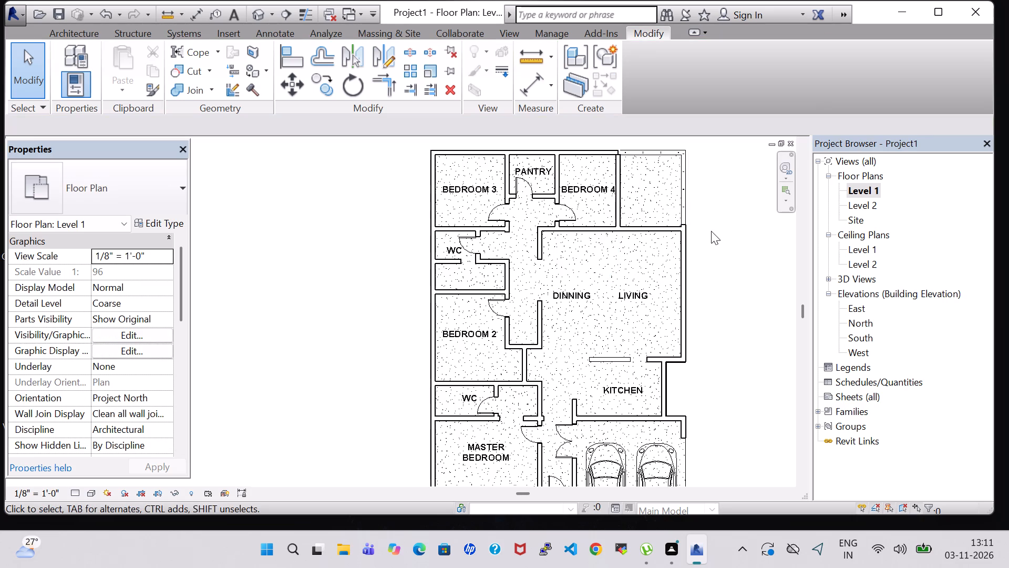
Nudge the Bedroom 4 room tag slightly left, clear of the adjacent wall.
scroll(612, 178, up, 2)
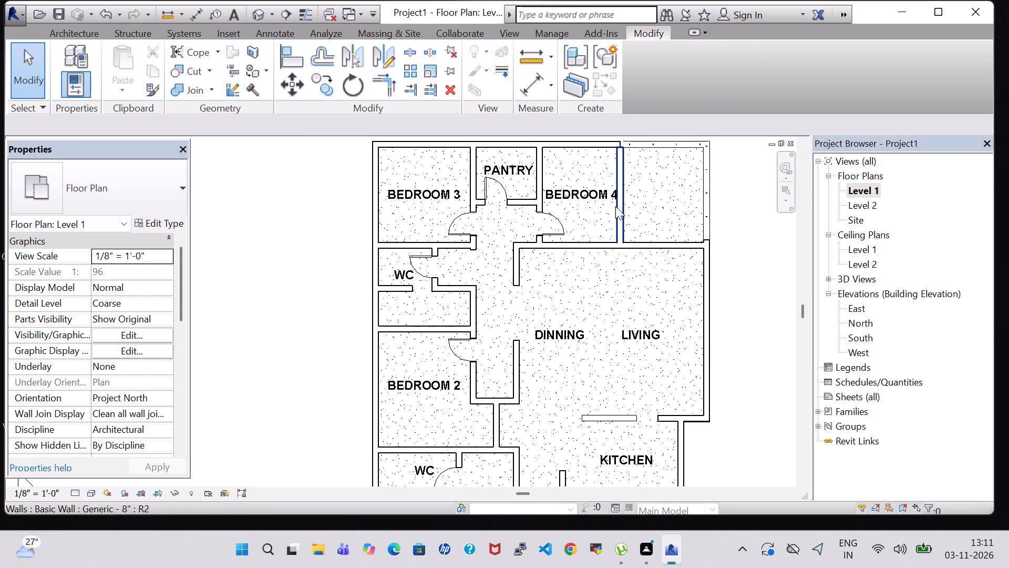
click(596, 191)
key(Left)
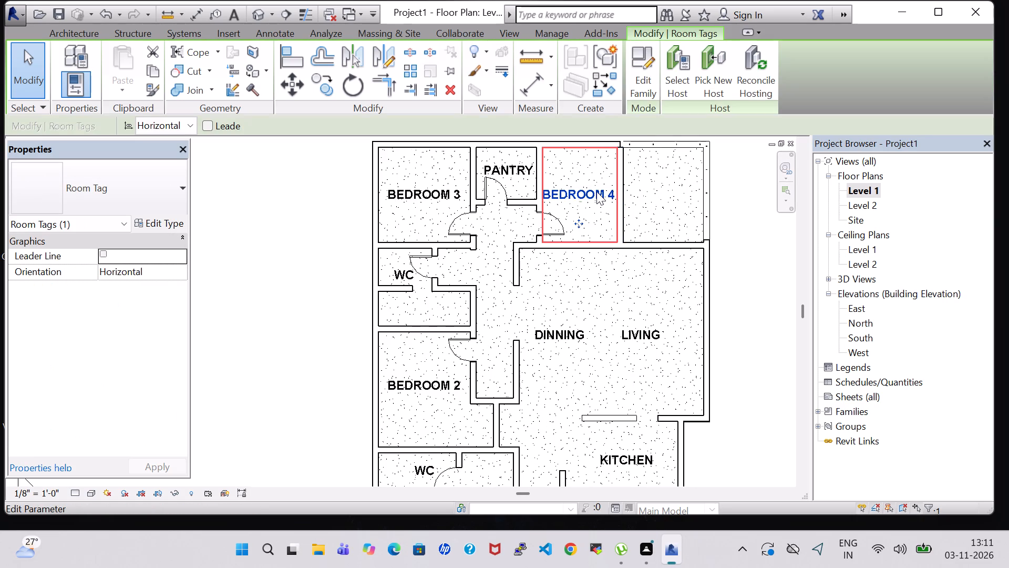
click(743, 260)
Examine the house in the default 3D view and return to the Level 1 floor plan.
scroll(739, 260, down, 1)
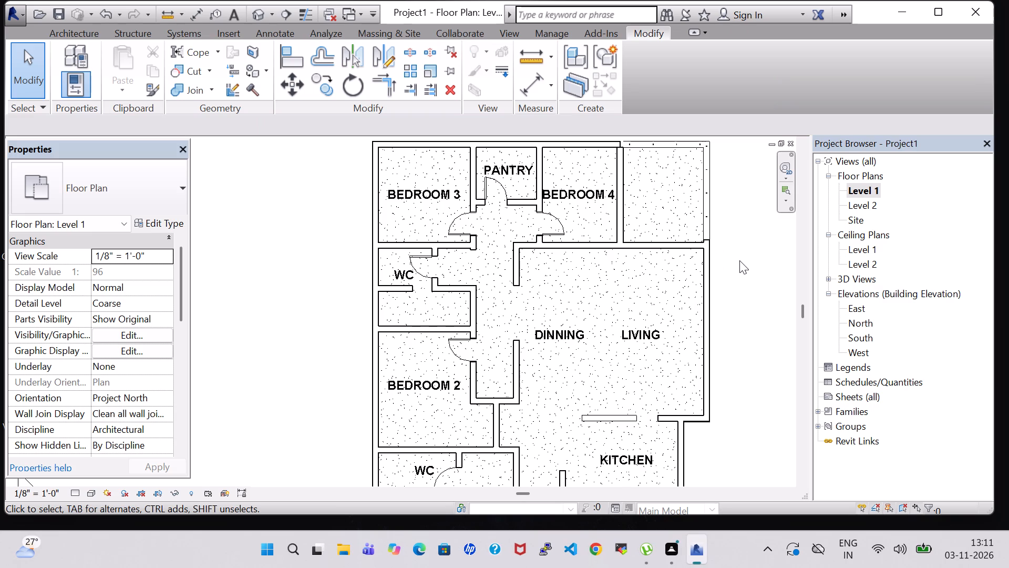
click(263, 15)
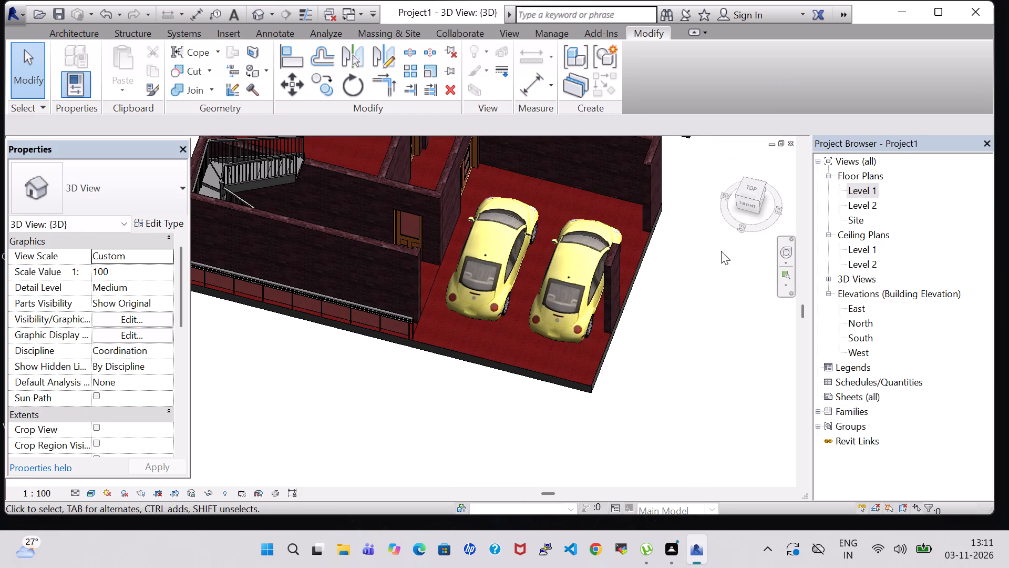
shift+middle_drag(669, 339, 702, 268)
scroll(691, 270, down, 3)
middle_click(668, 260)
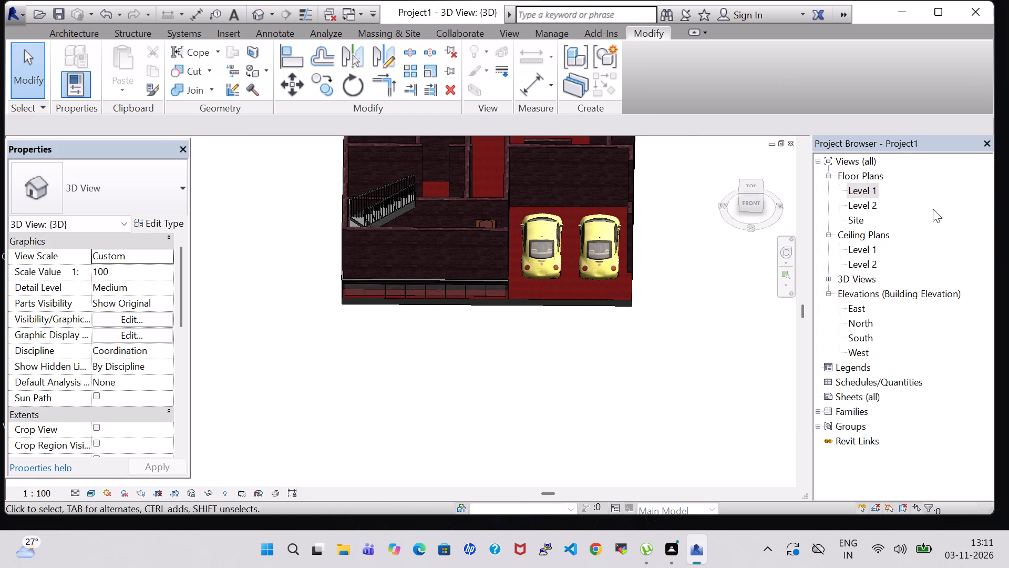
double_click(865, 187)
scroll(625, 232, down, 3)
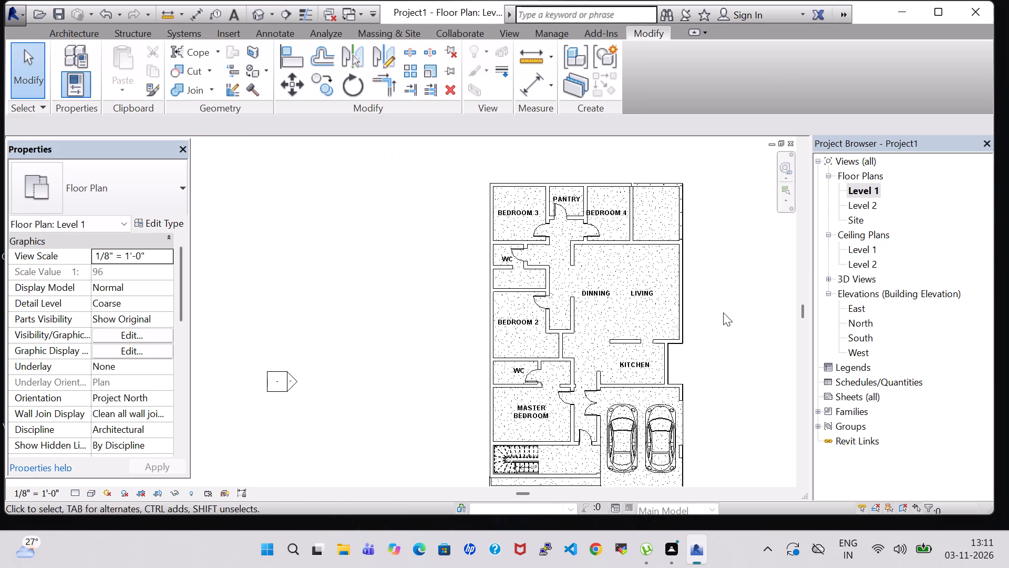
middle_drag(723, 312, 646, 291)
Start the Window command and load the Casement 3x3 with Trim family from the US Imperial Windows library, dismissing the save reminder.
click(83, 24)
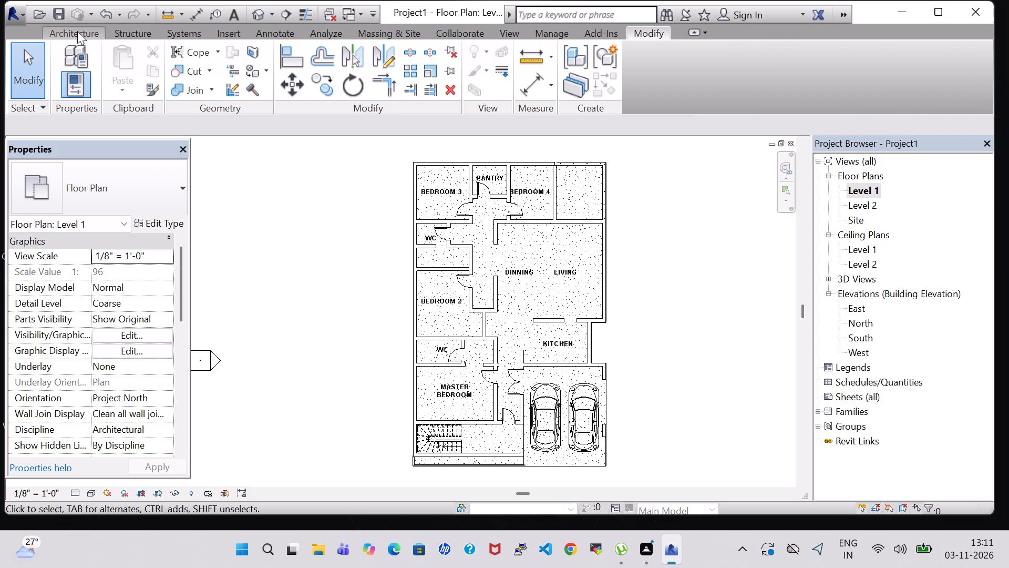
click(77, 31)
click(163, 52)
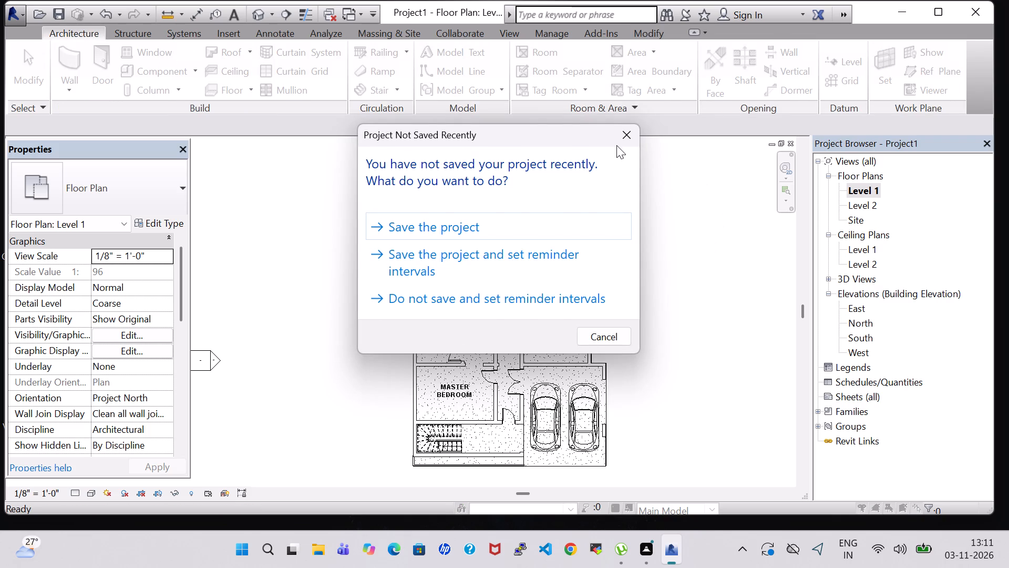
click(616, 145)
click(637, 78)
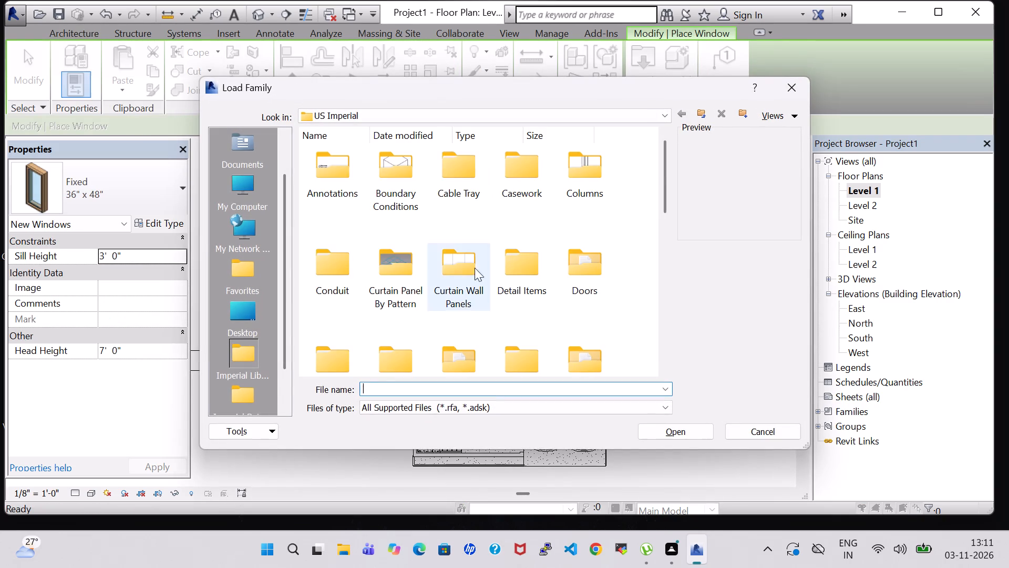
scroll(501, 276, down, 6)
double_click(467, 335)
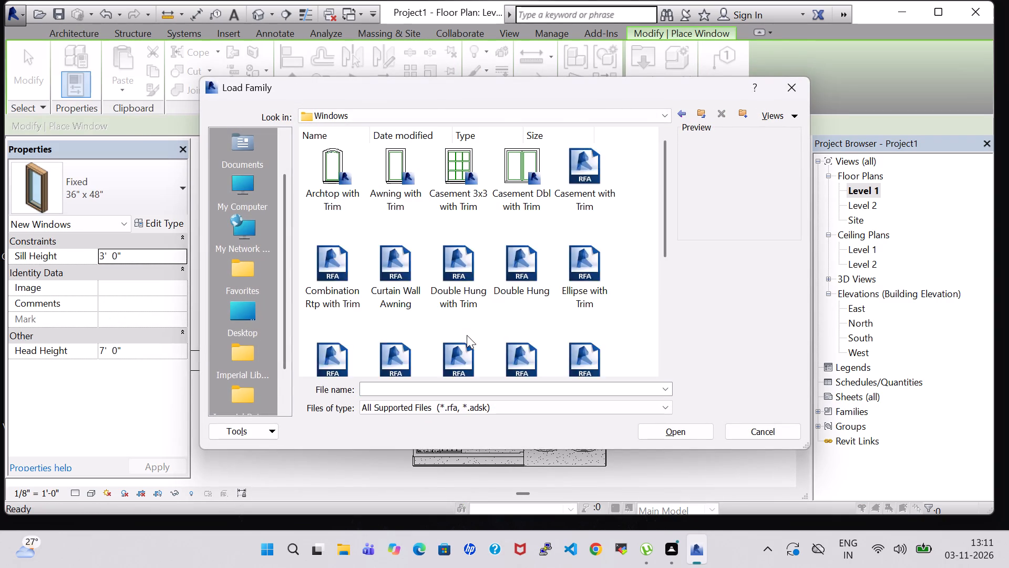
click(446, 185)
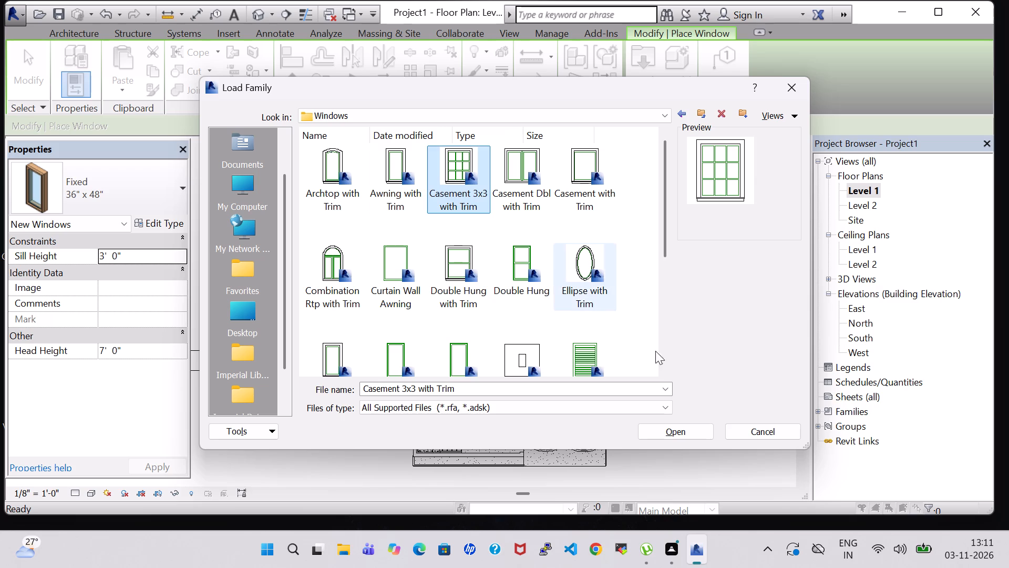
click(697, 431)
Place 36" x 48" Casement 3x3 windows in the wall between the entrance and the parking area and in the master bedroom's exterior wall.
scroll(540, 404, up, 5)
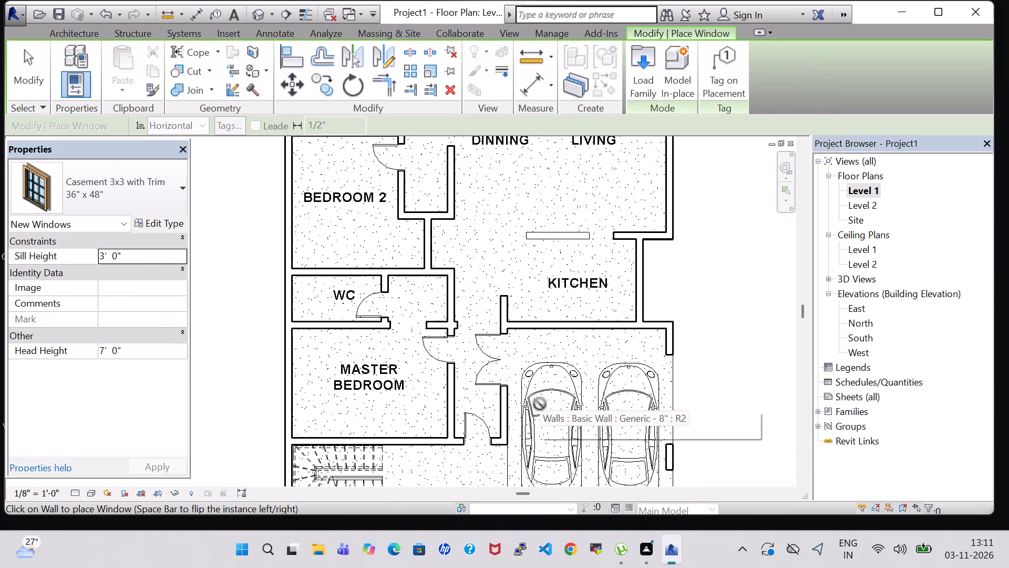
scroll(471, 410, up, 4)
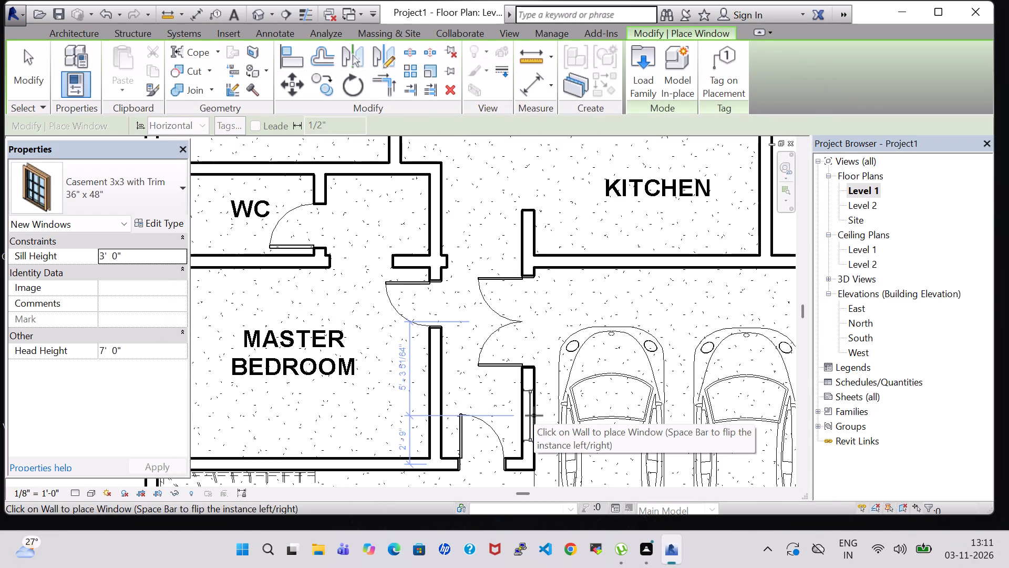
click(534, 415)
scroll(478, 407, down, 4)
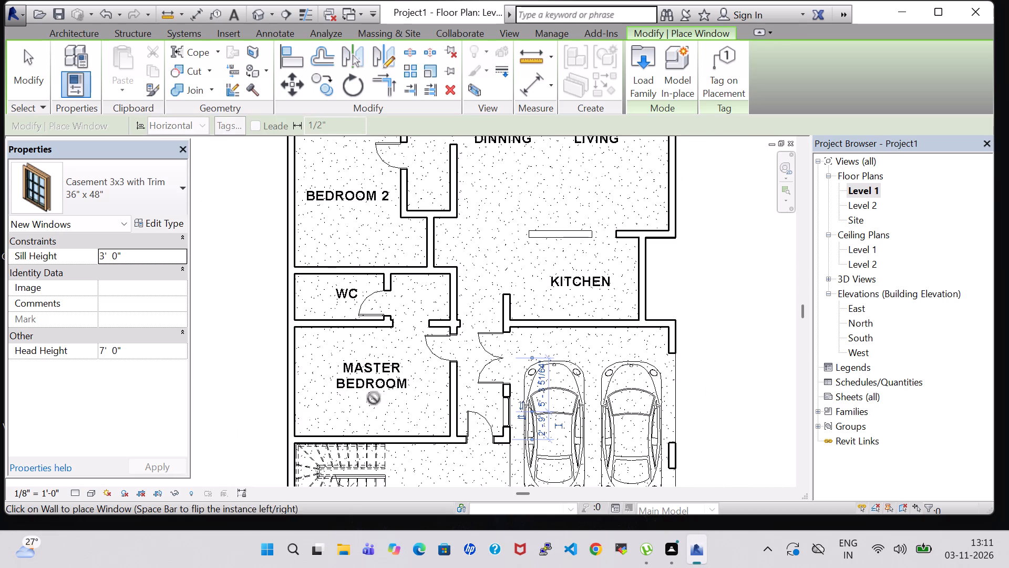
click(286, 377)
key(Escape)
key(Escape)
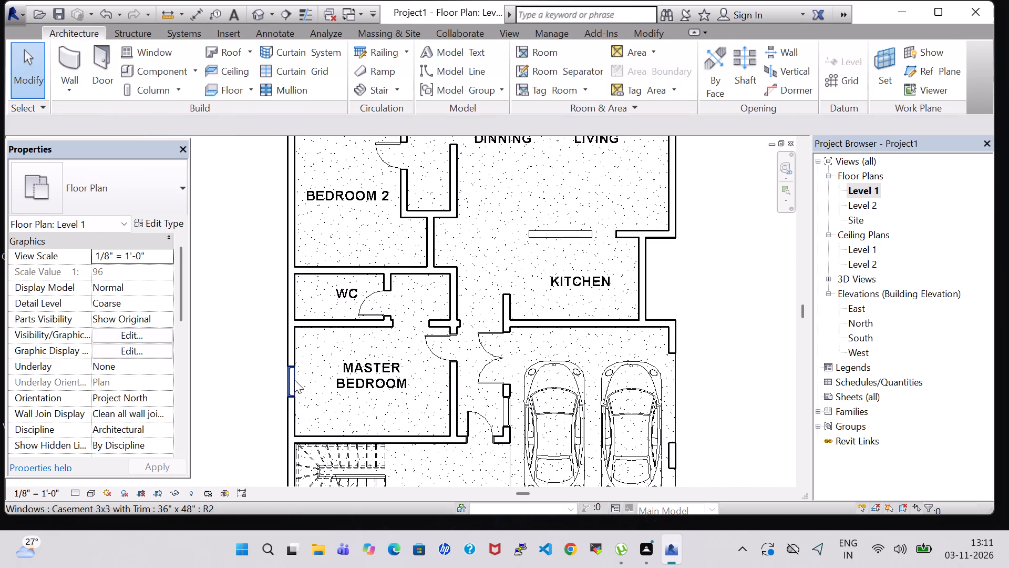
Change the master bedroom window to the Casement 3x3 with Trim 36" x 60" type.
click(294, 378)
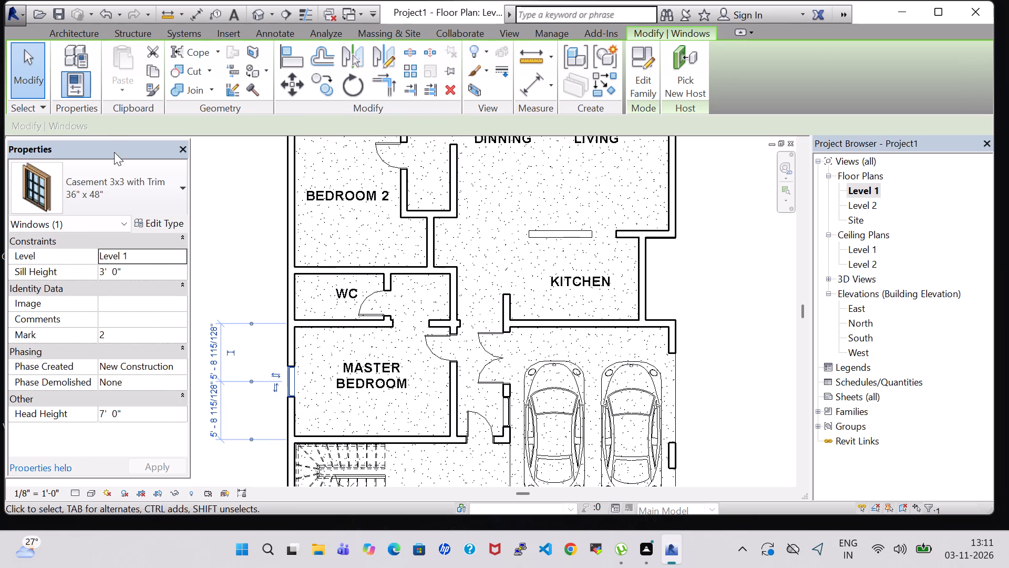
click(118, 185)
click(119, 293)
Set the Width type parameter of the 36" x 60" casement window to 4' 0".
click(156, 225)
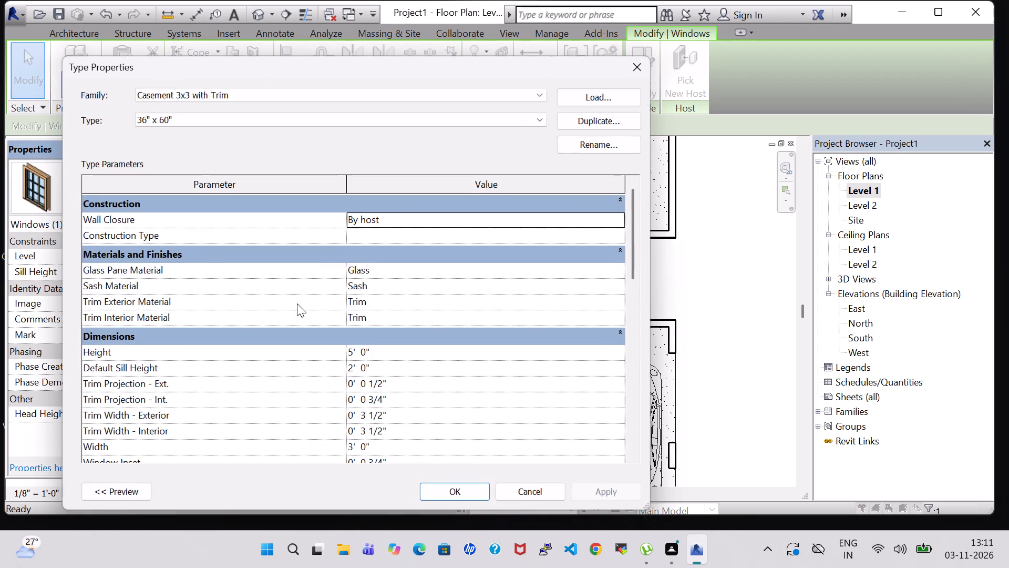
click(354, 448)
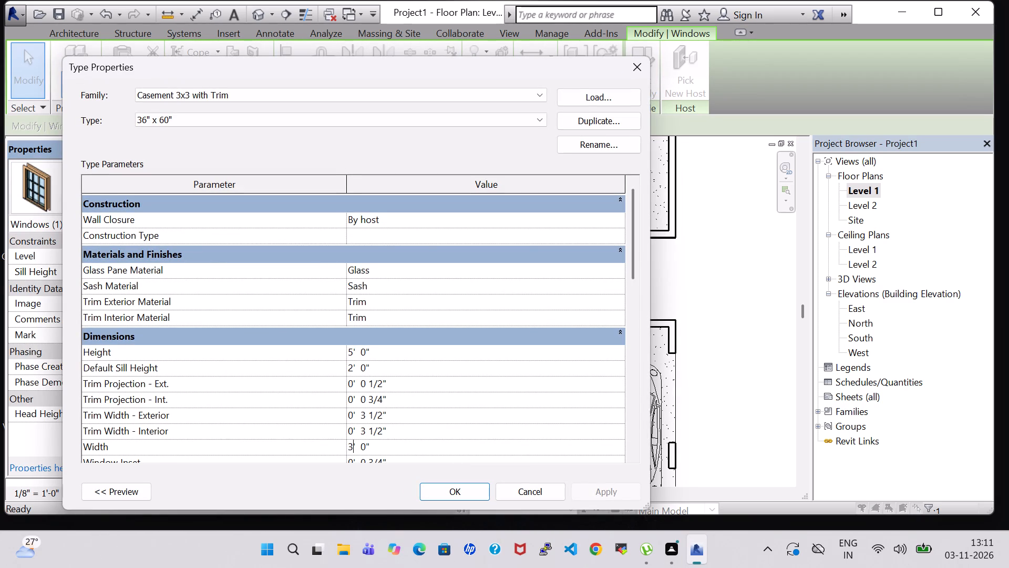
key(BackSpace)
key(4)
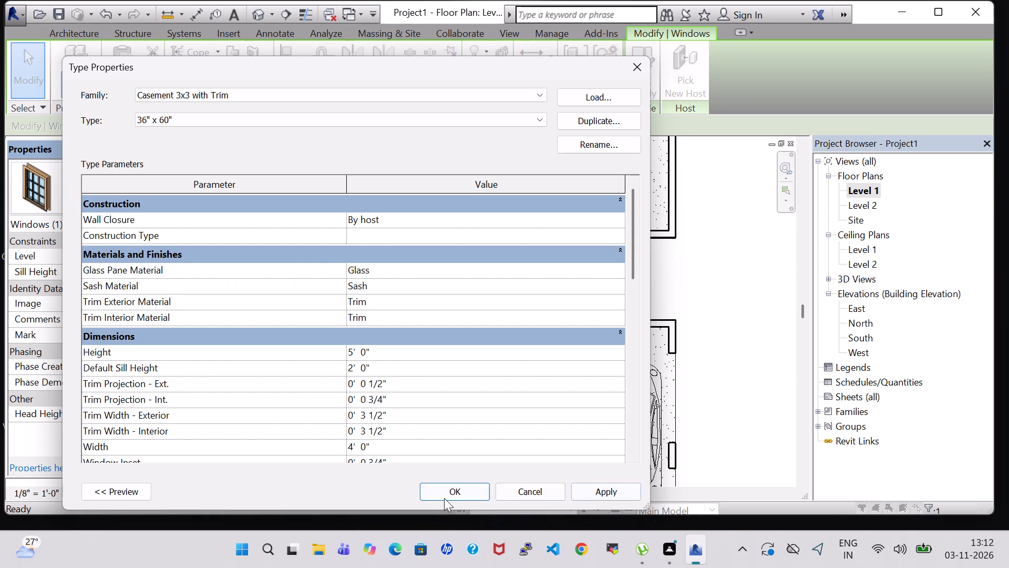
click(455, 484)
click(717, 313)
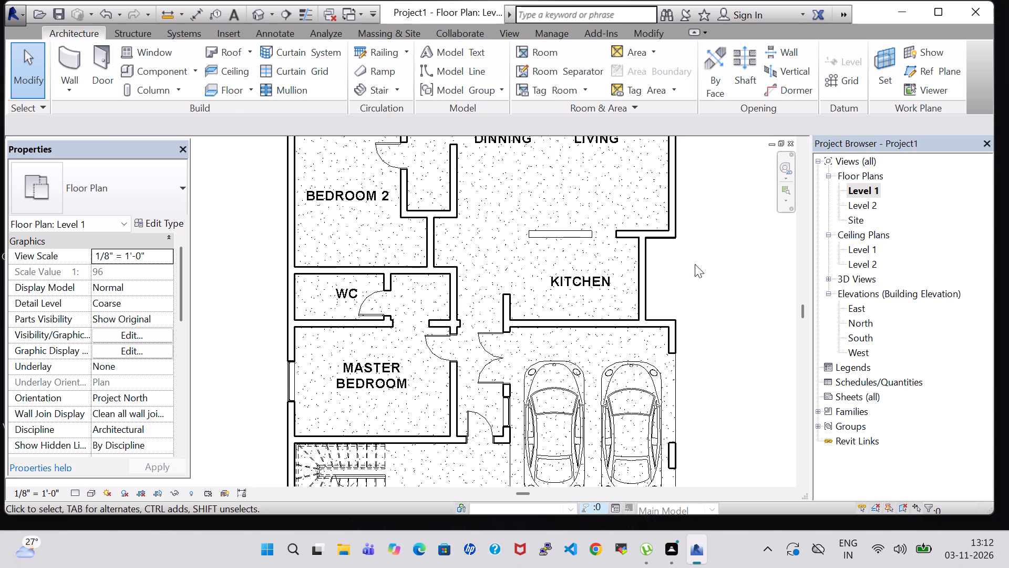
Place a 36" x 60" Casement 3x3 window in Bedroom 2's exterior wall, centred about 6' 10" from each adjoining wall.
click(150, 58)
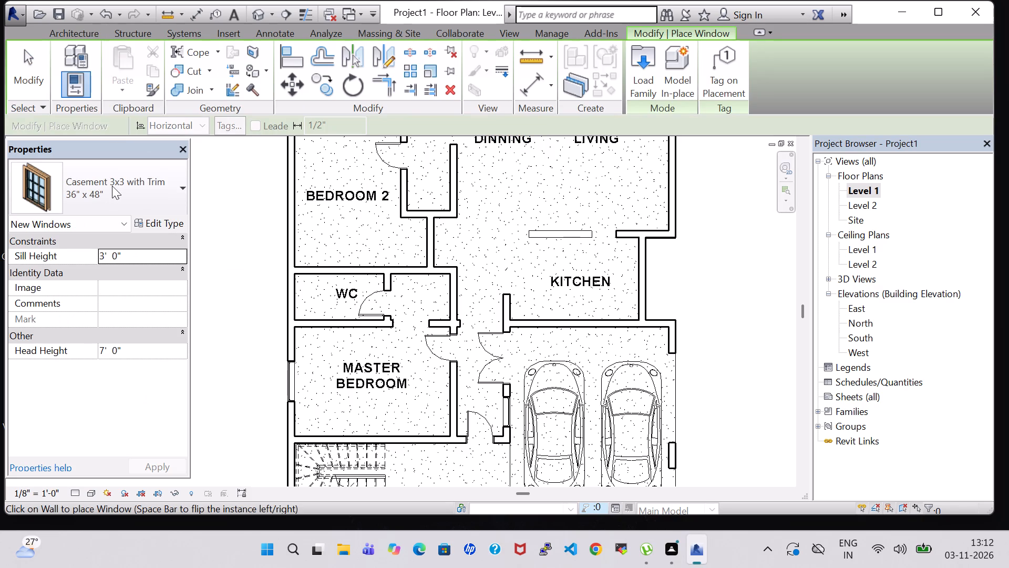
click(113, 184)
click(92, 290)
middle_drag(337, 219, 336, 271)
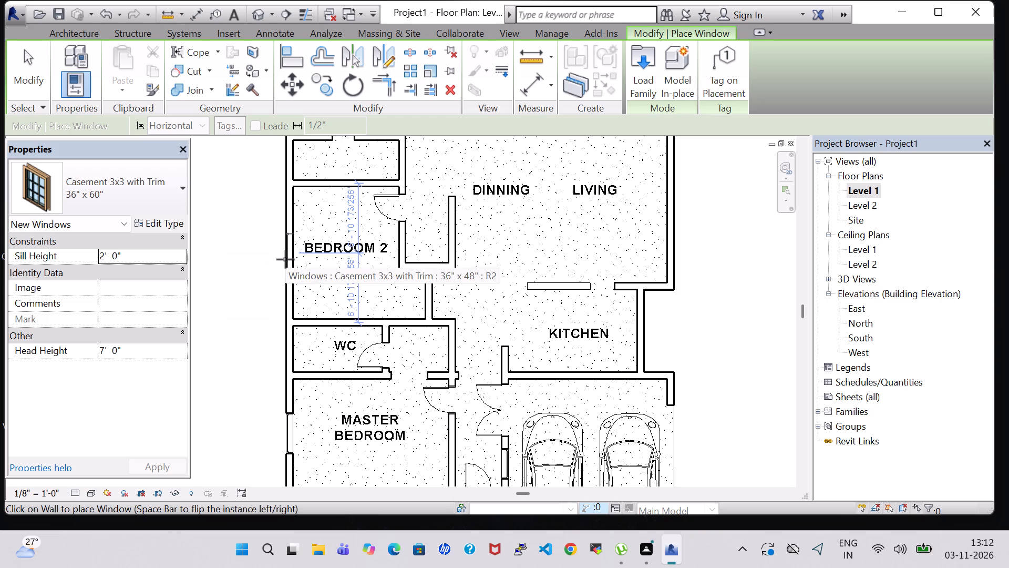
click(285, 259)
Place 36" x 60" Casement 3x3 windows in Bedroom 3's exterior wall beside the pantry and in Bedroom 4's wall facing the railed terrace.
middle_drag(368, 268, 357, 316)
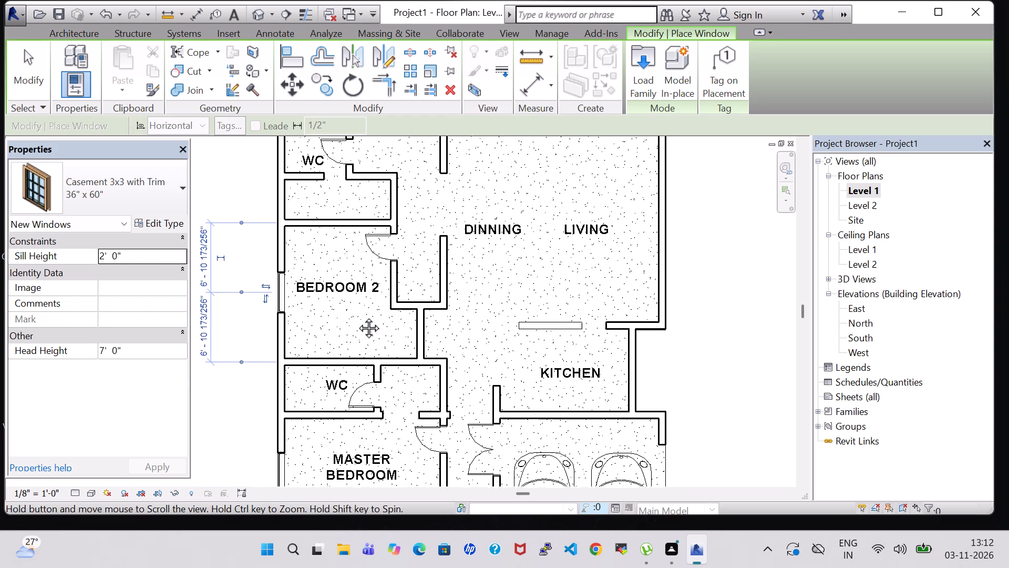
middle_drag(357, 316, 351, 331)
middle_drag(327, 293, 332, 351)
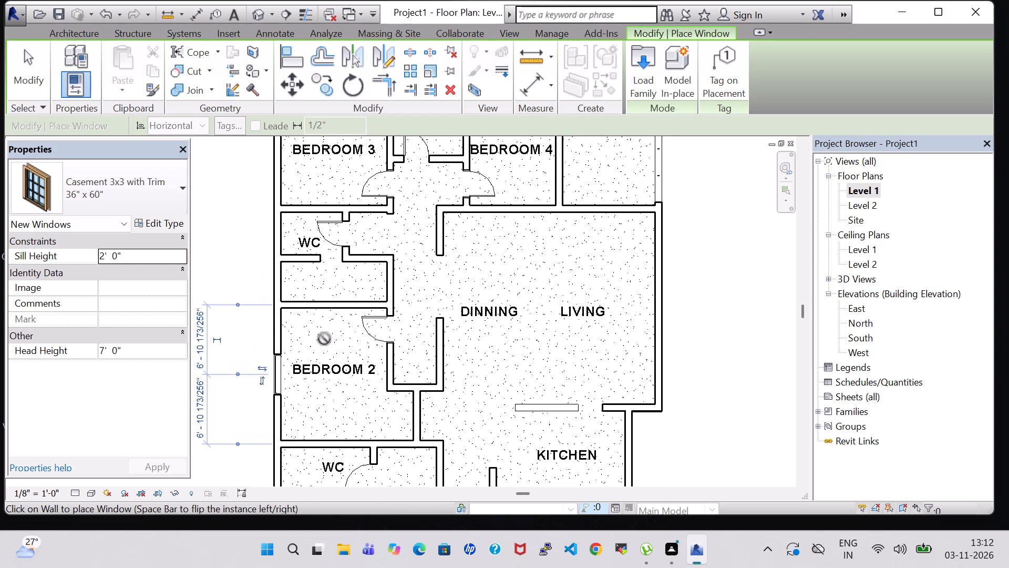
middle_drag(287, 262, 276, 338)
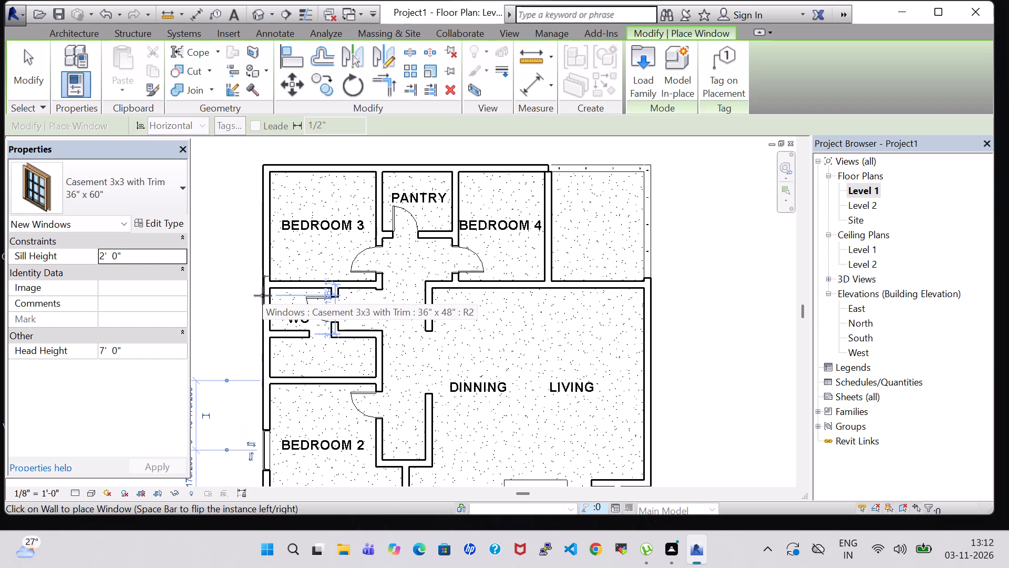
key(Escape)
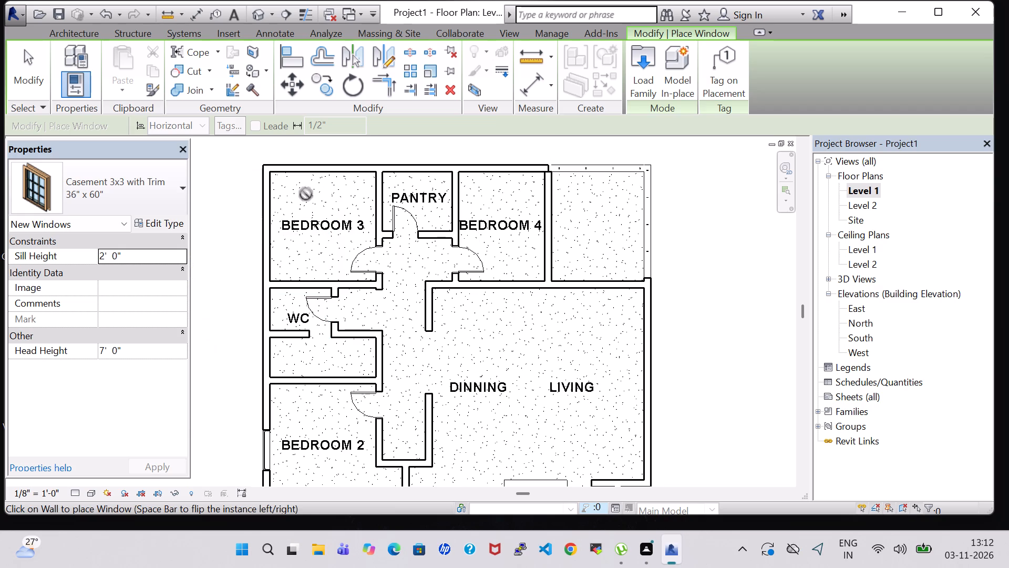
click(314, 167)
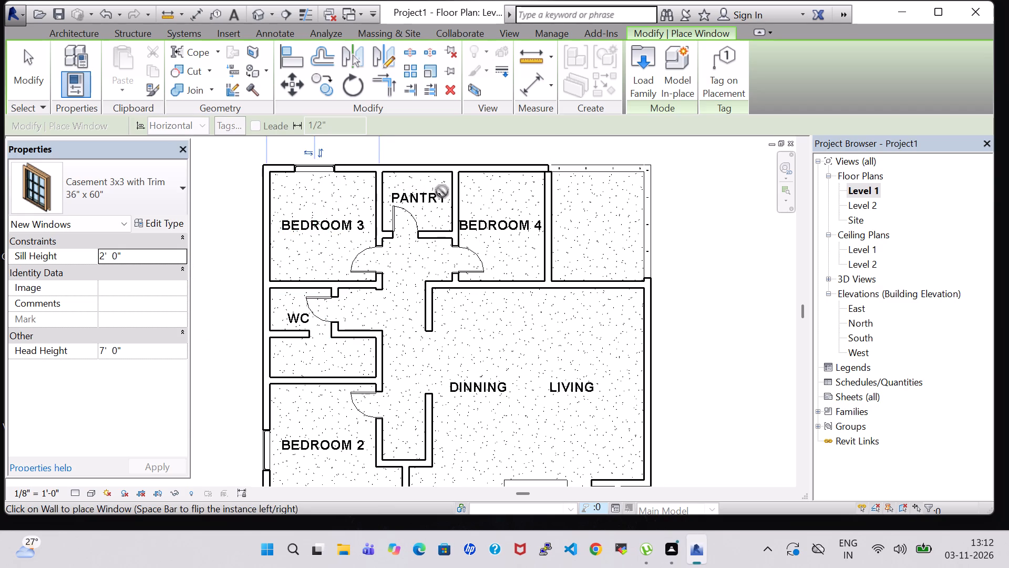
click(555, 229)
key(Escape)
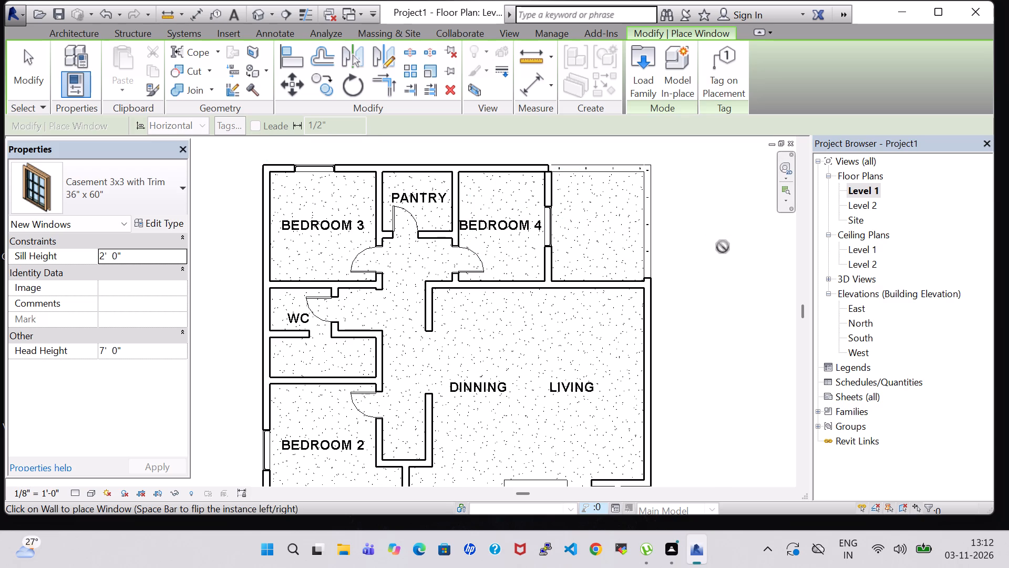
Place two 36" x 60" Casement 3x3 windows in the living room's exterior wall, about 3' 11" and 4' 1" from its upper and lower ends.
click(651, 324)
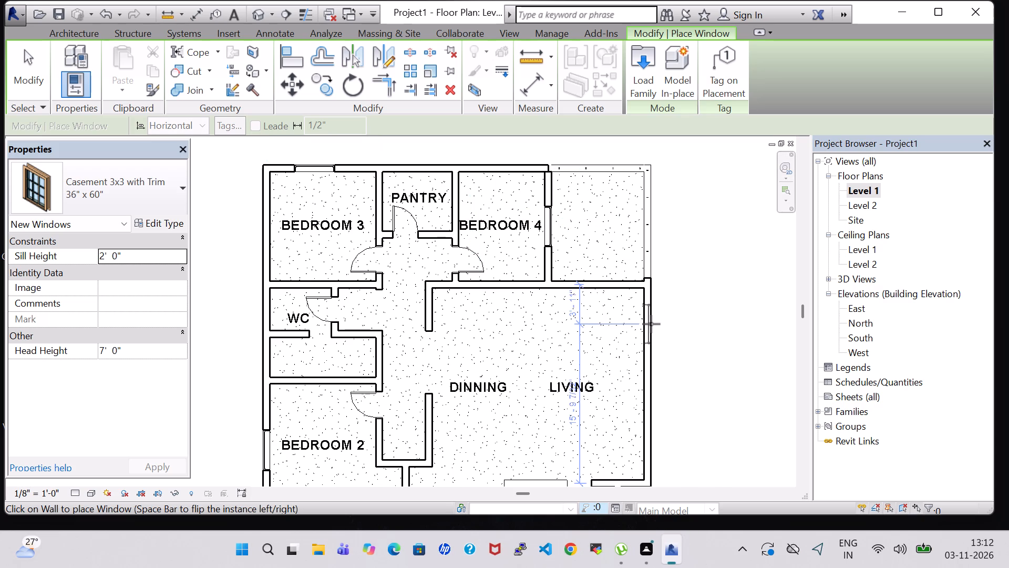
click(652, 442)
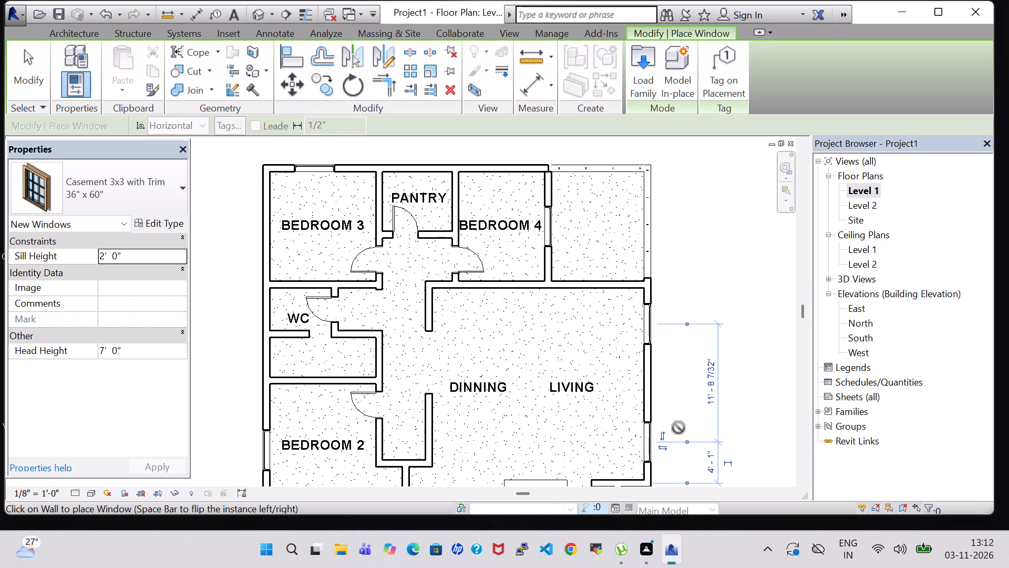
key(Escape)
key(Escape)
Load the Casement Dbl with Trim window family from the US Imperial Windows library.
scroll(678, 428, down, 1)
middle_drag(678, 428, 664, 323)
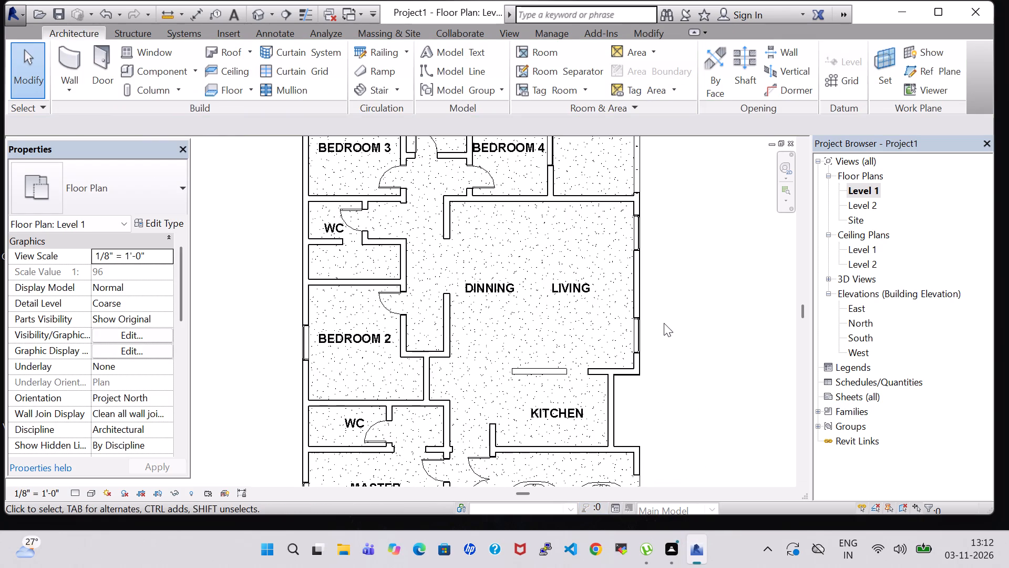
scroll(663, 323, down, 2)
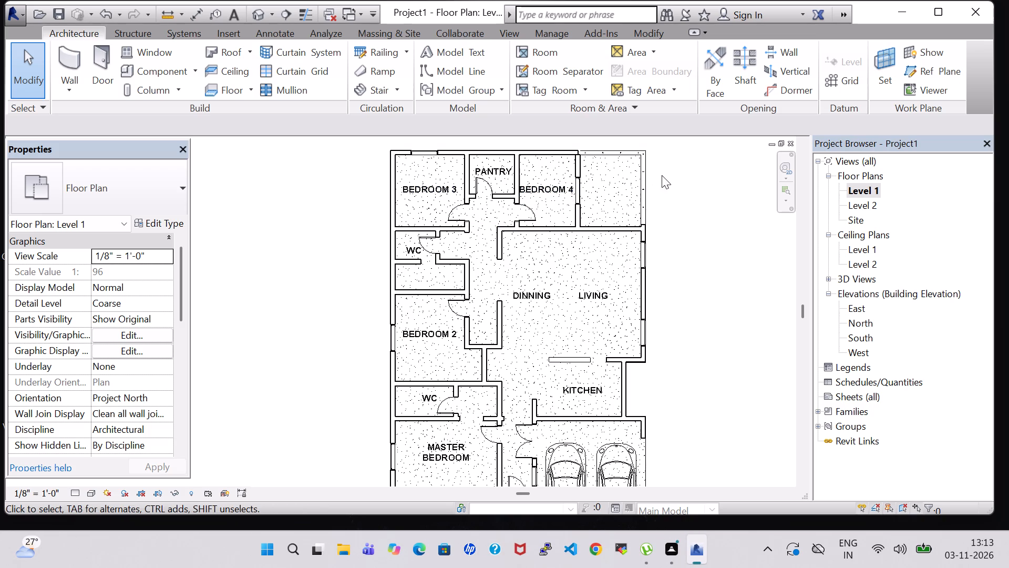
click(148, 55)
click(648, 88)
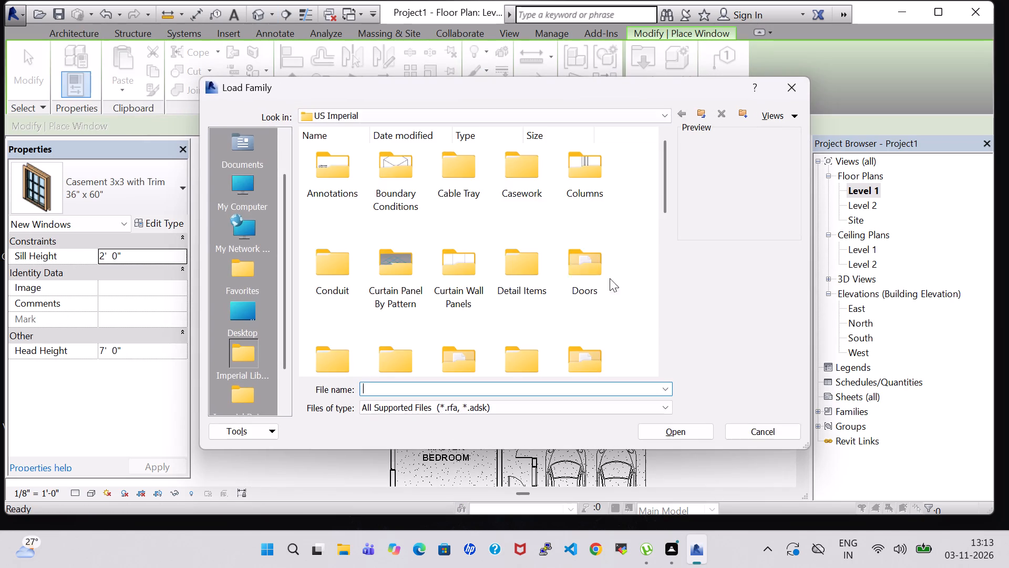
scroll(590, 303, down, 7)
double_click(486, 320)
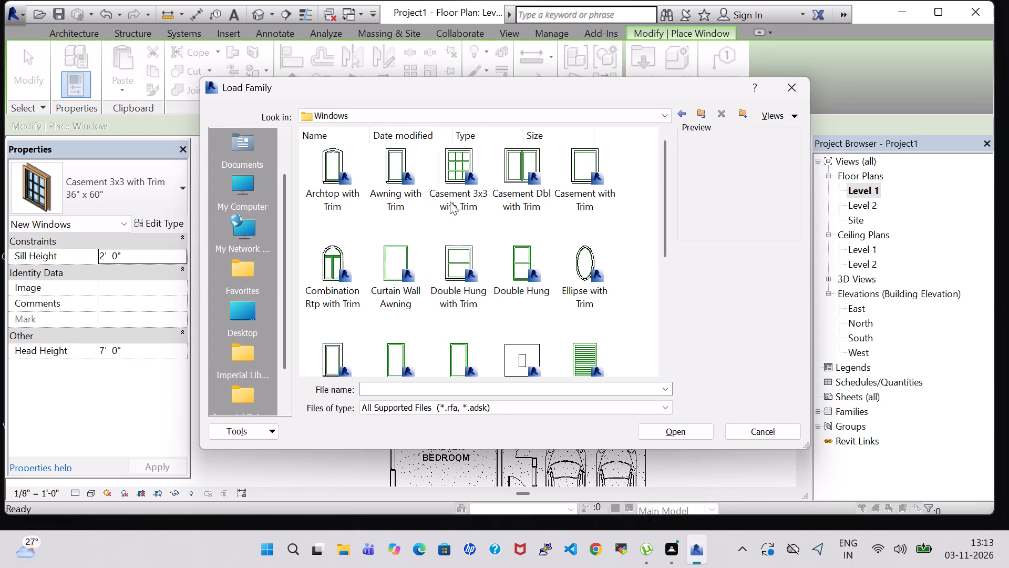
click(548, 184)
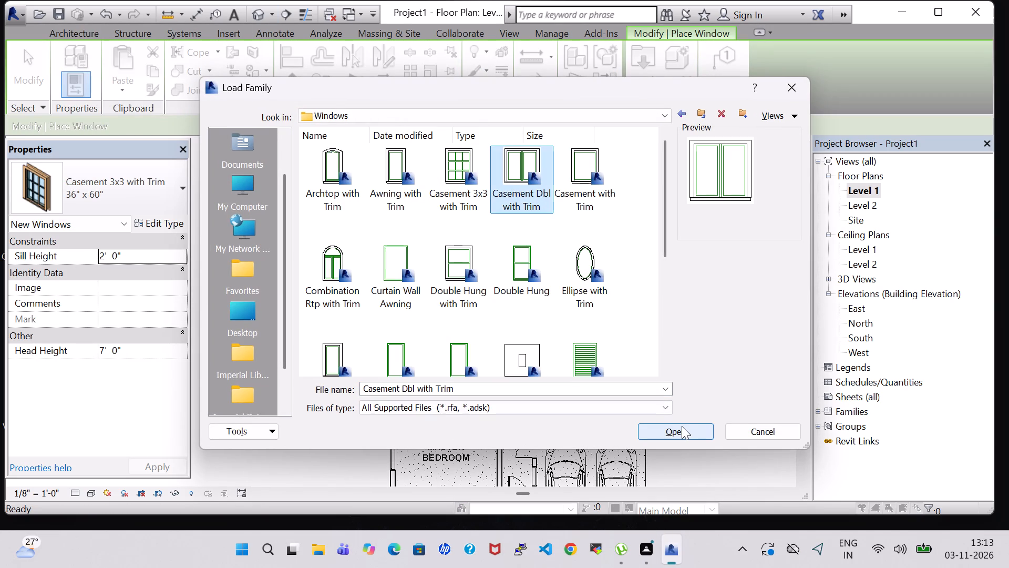
click(682, 426)
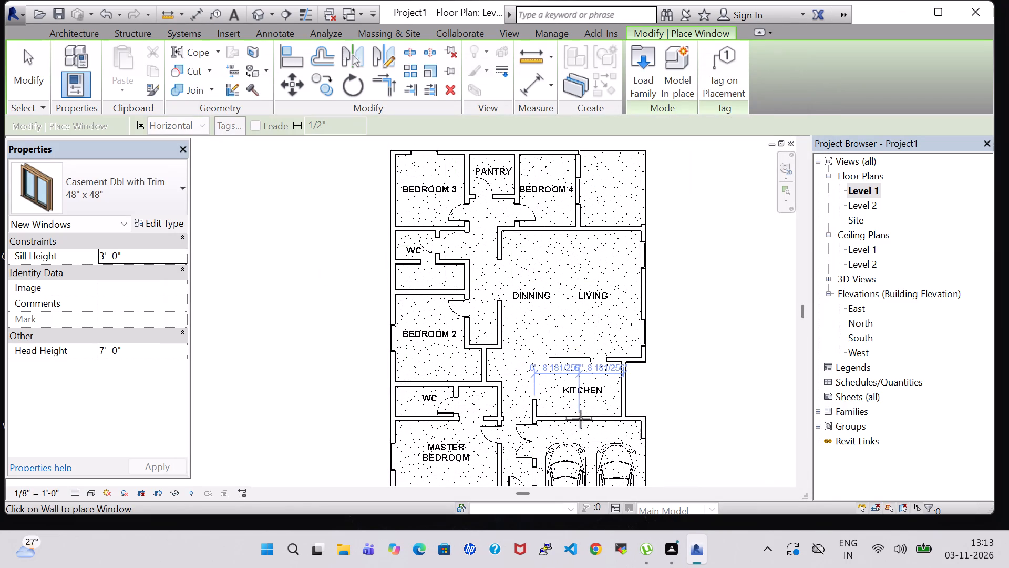
Place a 48" x 48" Casement Dbl with Trim window midway along the wall between the kitchen and the parking area.
click(581, 419)
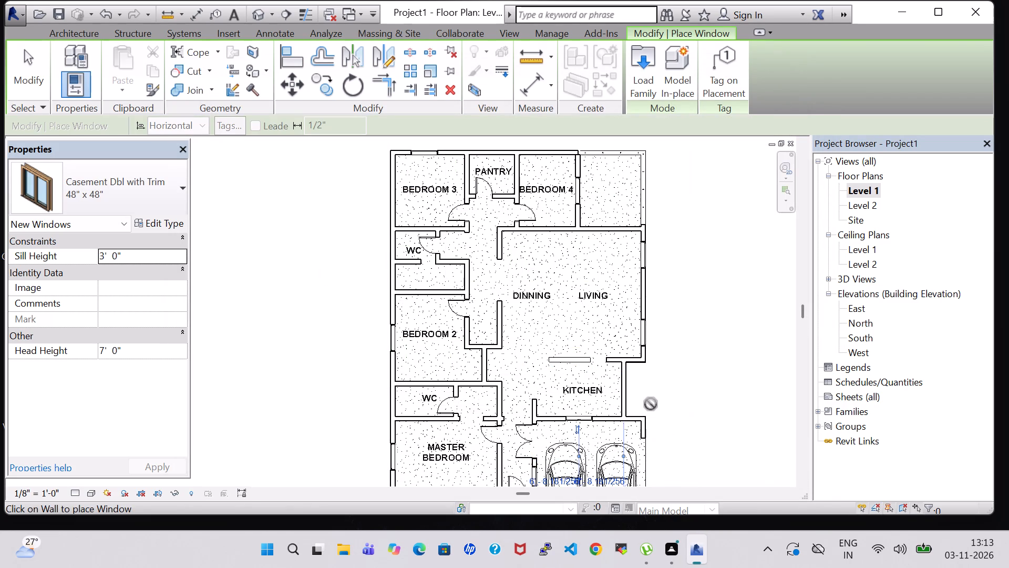
key(Escape)
key(Escape)
Load the Transom with Trim window family from the US Imperial Windows library.
click(143, 54)
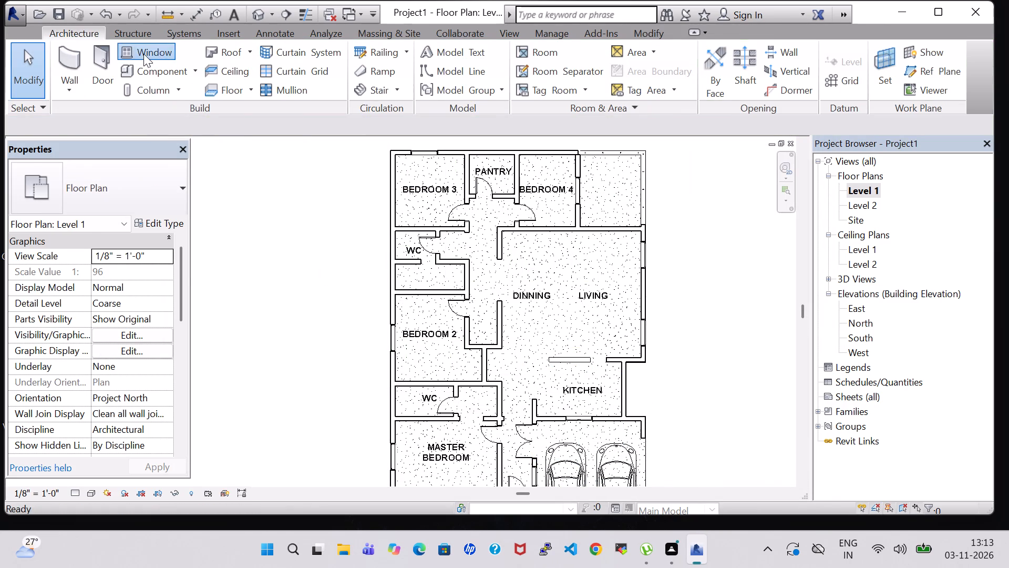
click(648, 74)
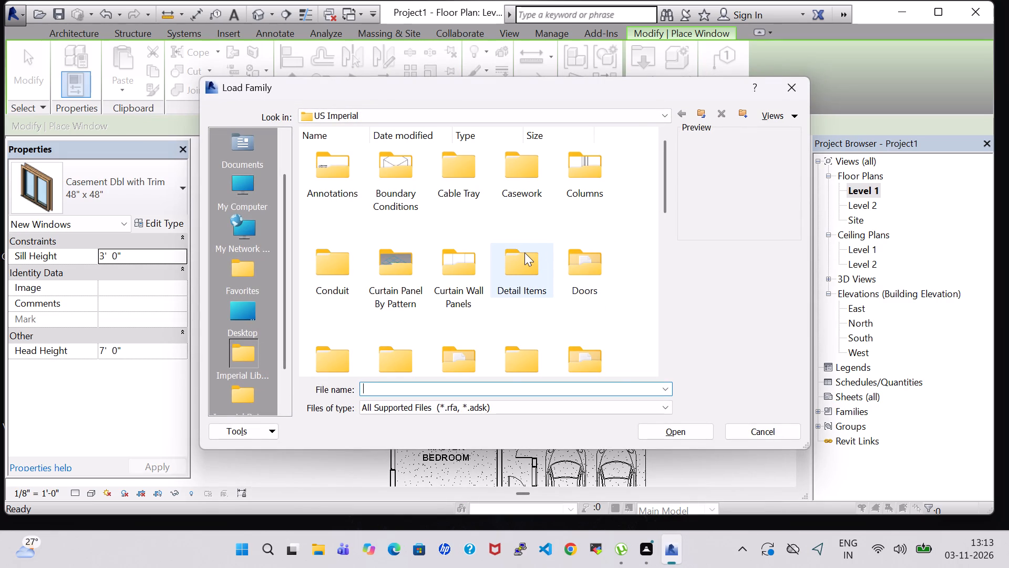
scroll(524, 252, down, 2)
scroll(439, 267, down, 2)
double_click(446, 328)
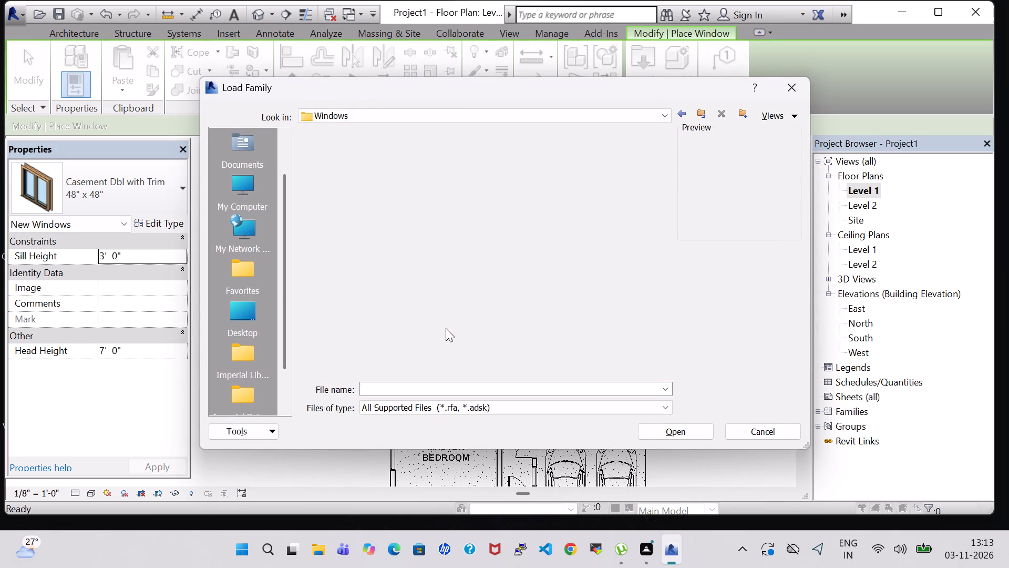
scroll(562, 259, down, 3)
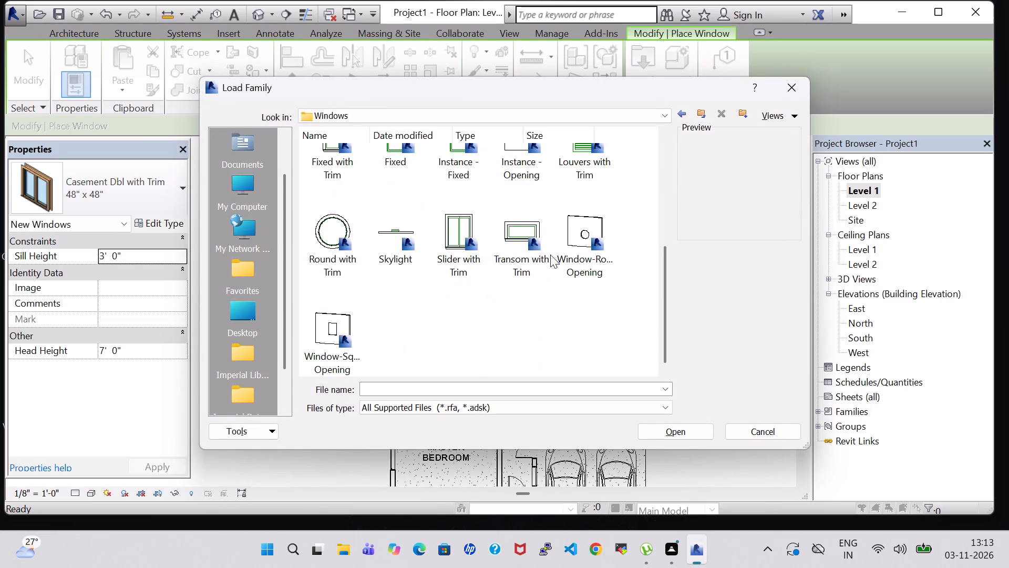
click(529, 229)
click(682, 428)
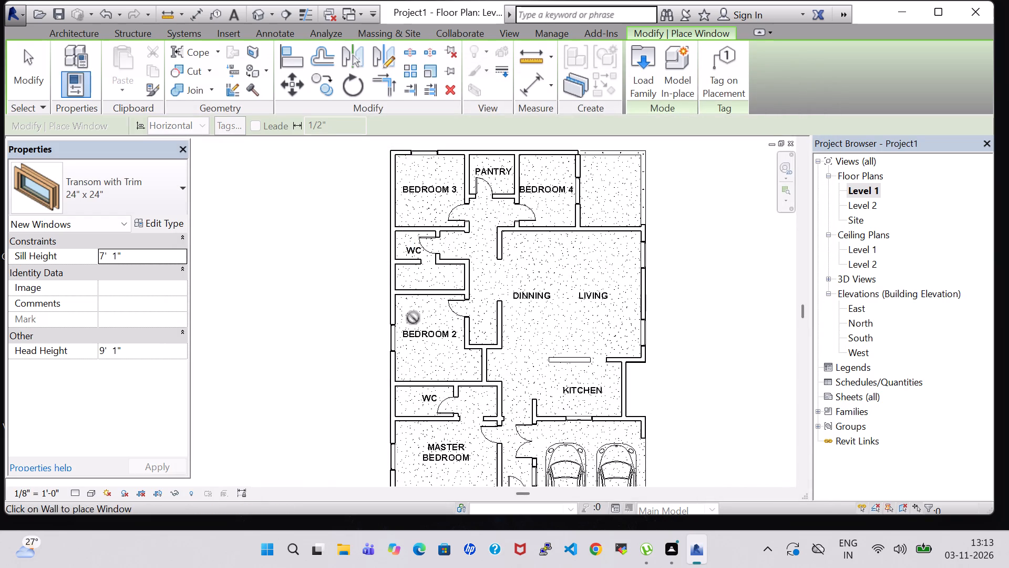
Place 24" x 24" Transom with Trim windows in the exterior walls of the master bedroom's WC and the unlabelled room above Bedroom 2.
scroll(413, 318, up, 1)
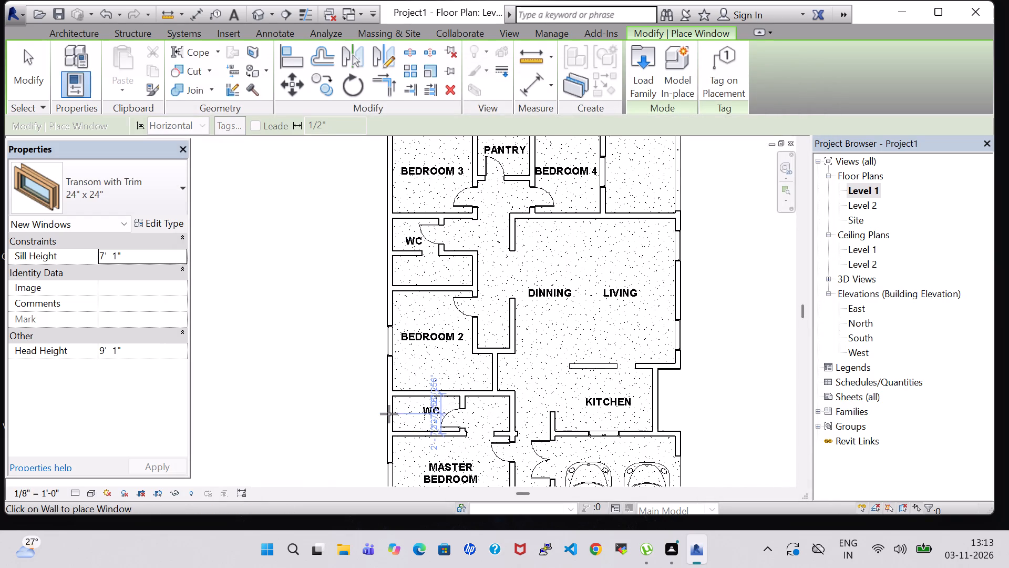
click(389, 414)
scroll(421, 392, down, 4)
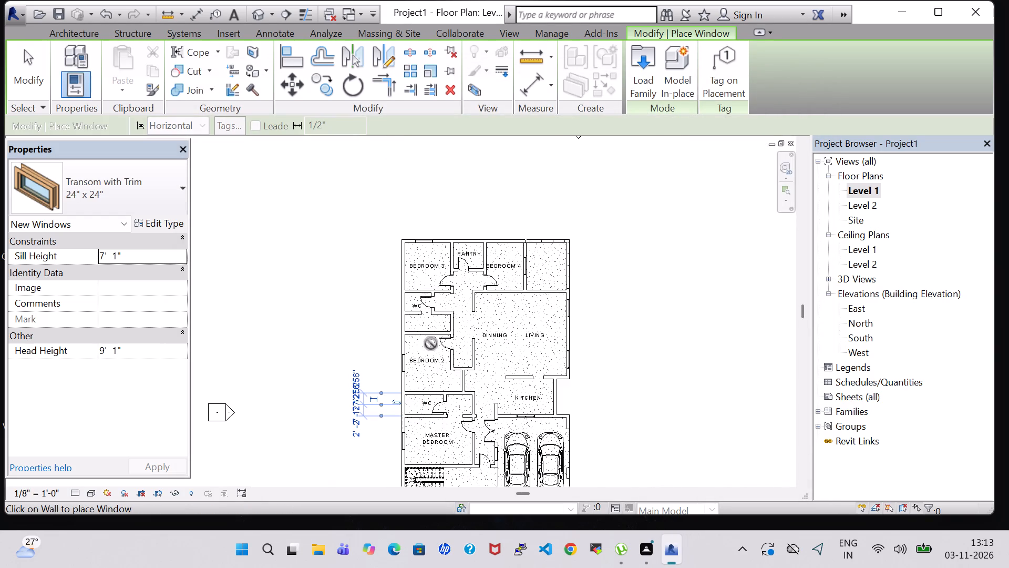
scroll(431, 343, up, 4)
key(Escape)
scroll(399, 305, up, 3)
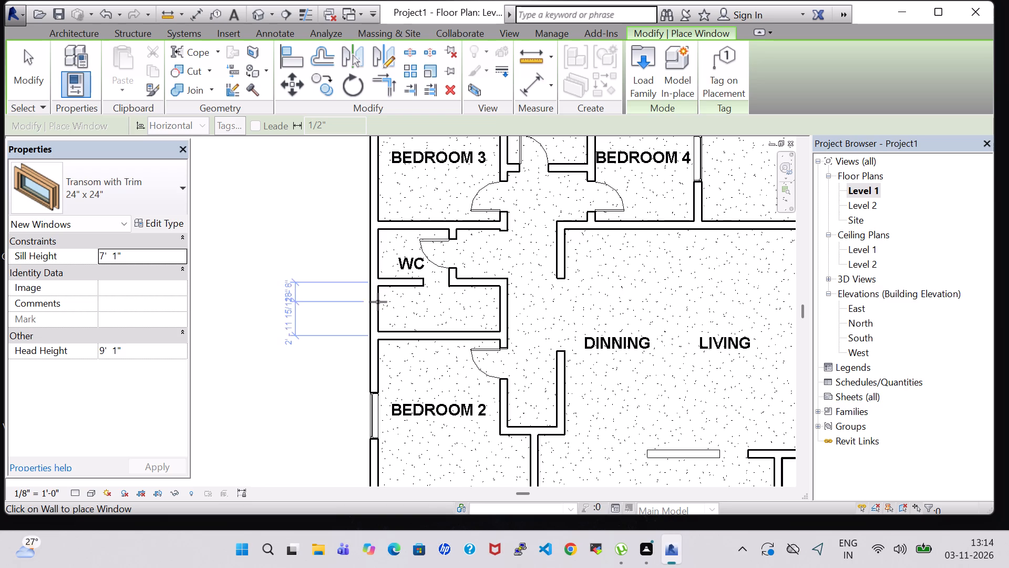
click(375, 309)
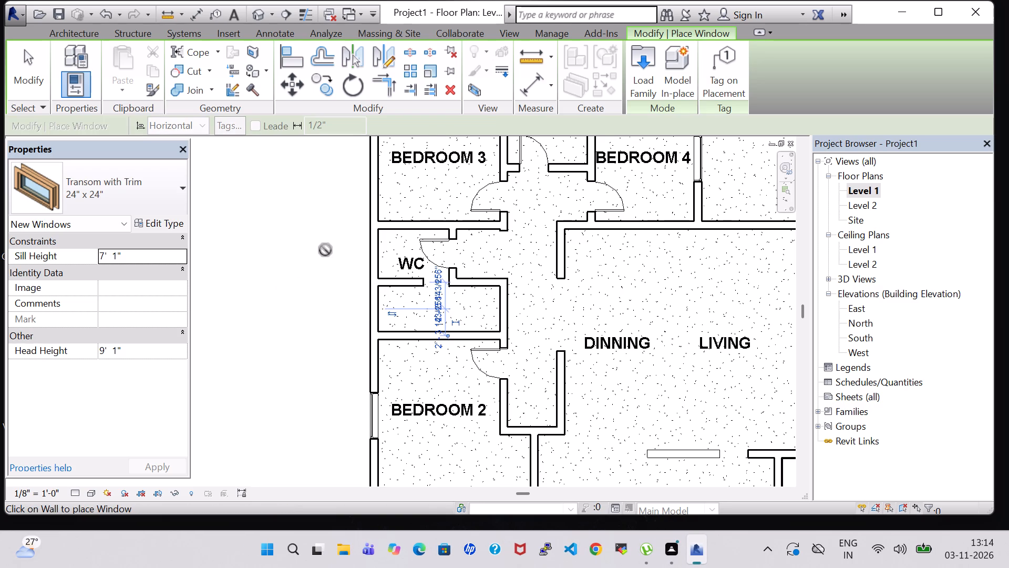
scroll(325, 250, down, 3)
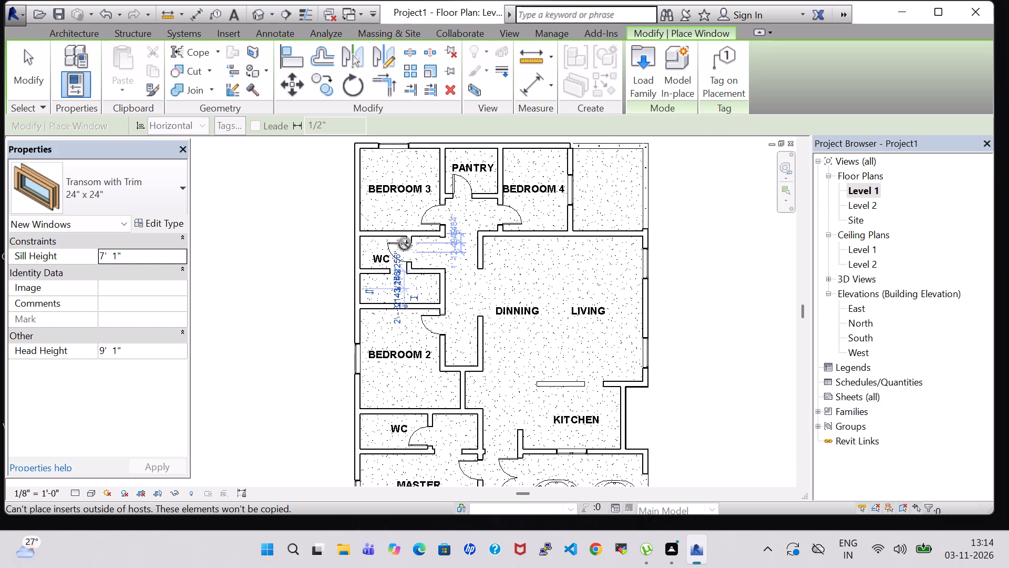
key(Escape)
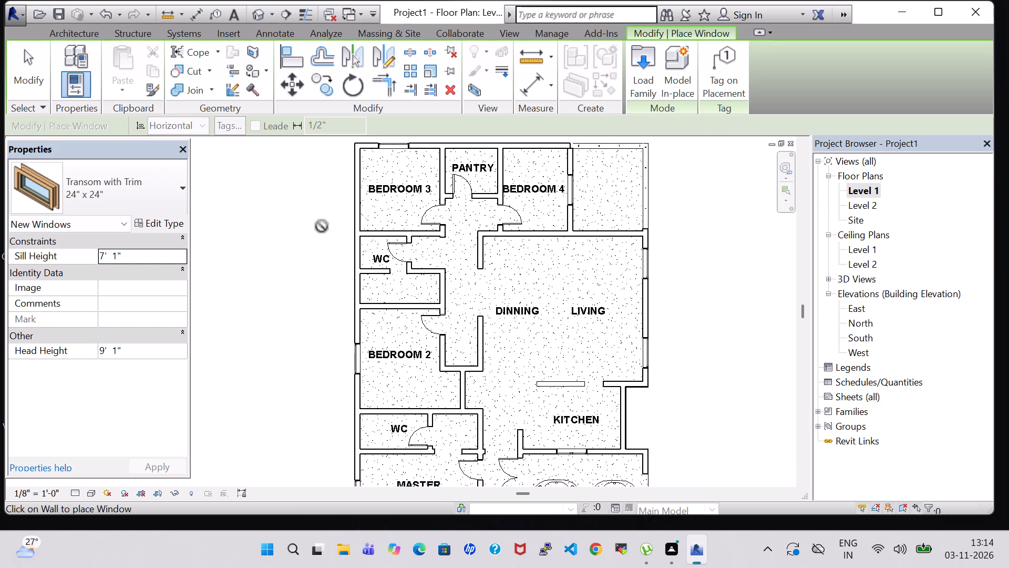
Place a 24" x 24" Transom with Trim window in the pantry's exterior wall, centred about 3' 9" from each adjoining wall.
middle_drag(322, 226, 296, 268)
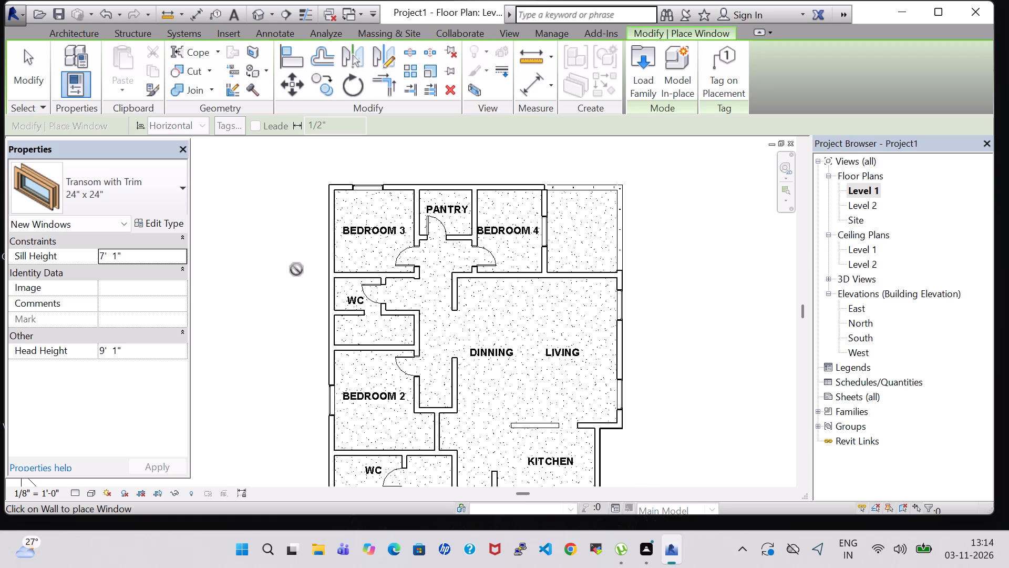
scroll(455, 192, up, 3)
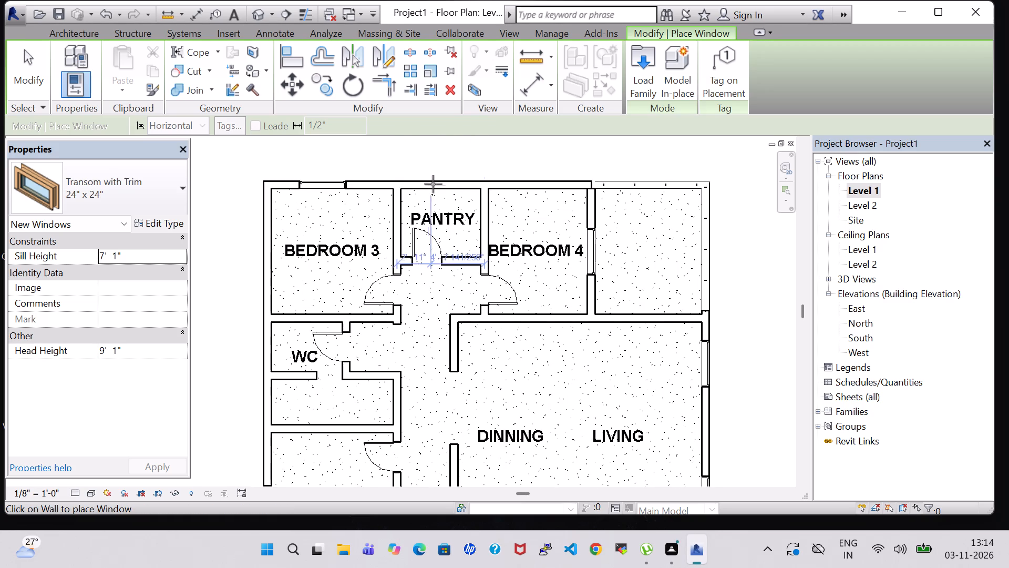
click(436, 185)
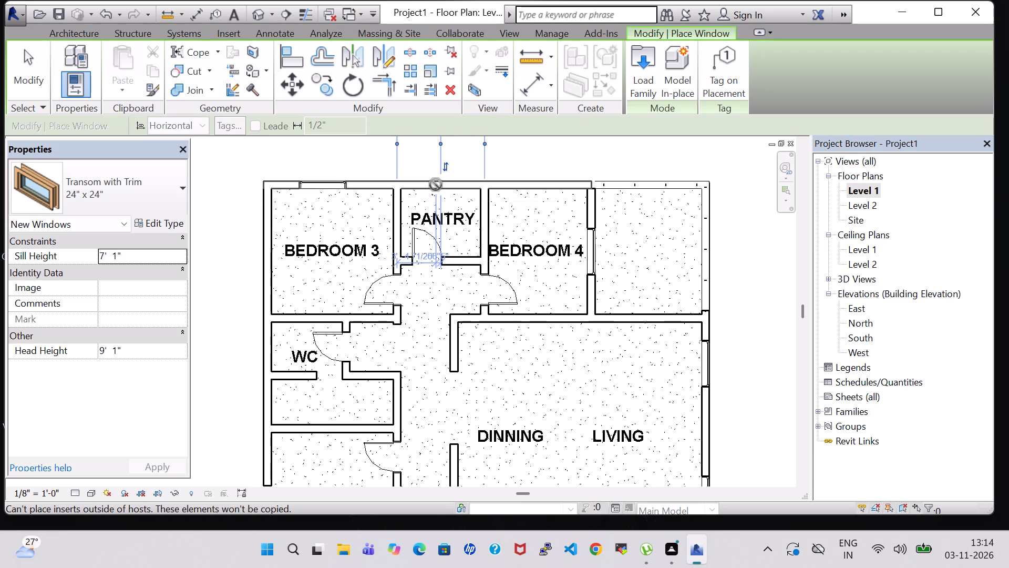
scroll(641, 349, down, 1)
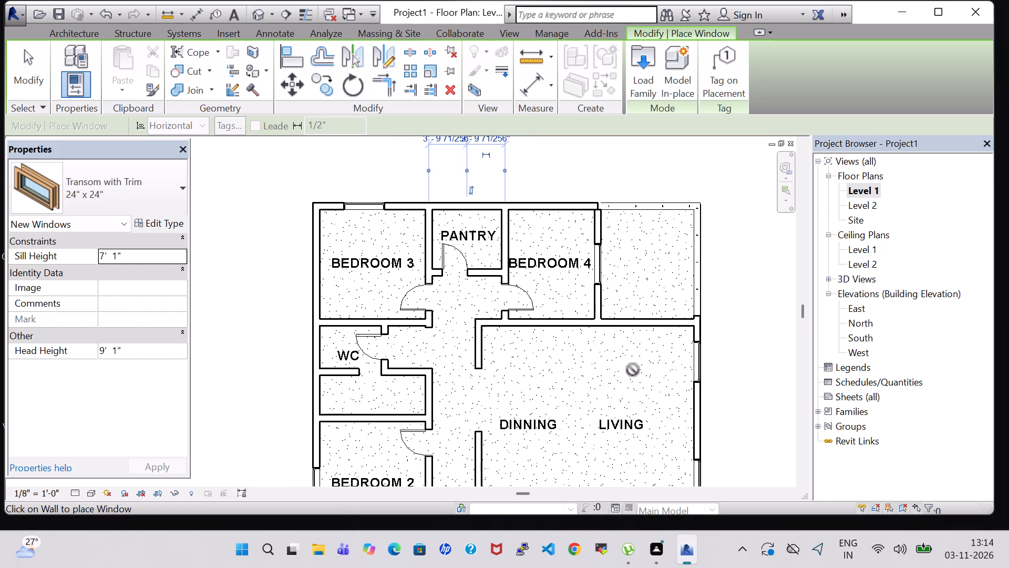
key(Escape)
key(Escape)
Examine the house in the default 3D view from all sides to check the placed windows.
click(254, 16)
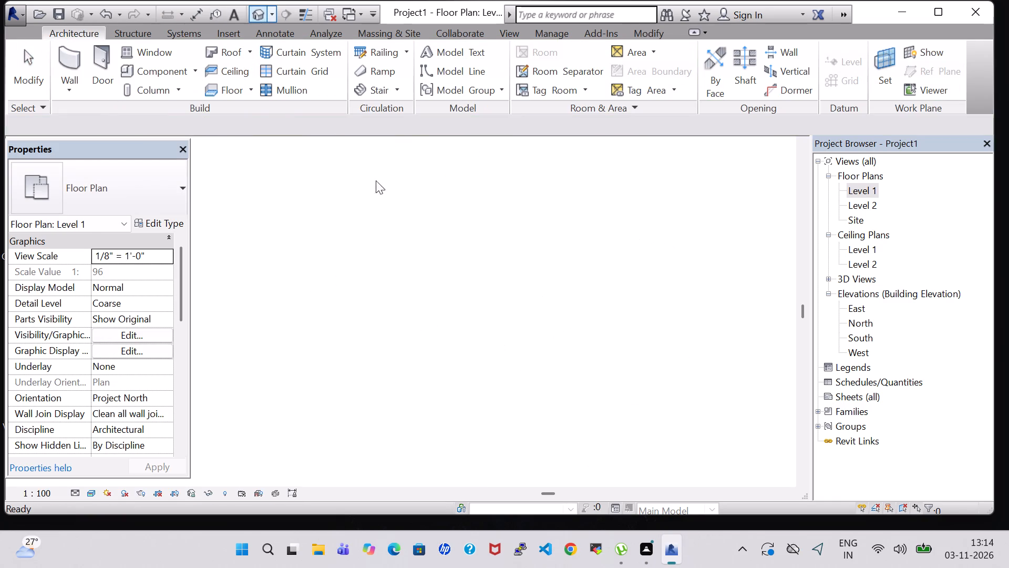
scroll(499, 305, down, 1)
shift+middle_drag(460, 381, 521, 325)
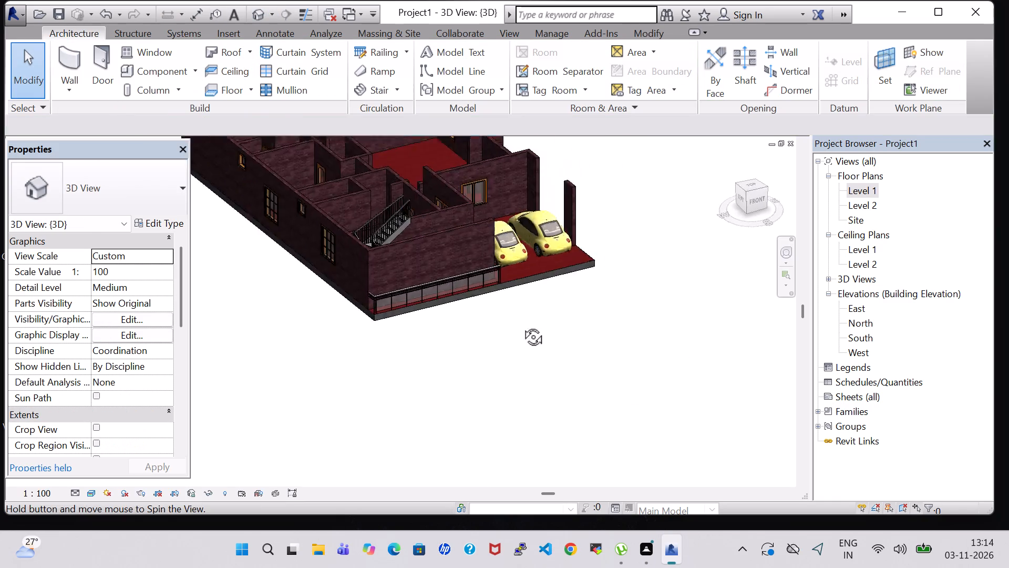
shift+middle_drag(521, 325, 575, 269)
middle_drag(427, 364, 475, 356)
middle_drag(414, 362, 455, 358)
middle_drag(409, 364, 464, 366)
shift+middle_drag(384, 386, 440, 374)
shift+middle_drag(372, 381, 374, 381)
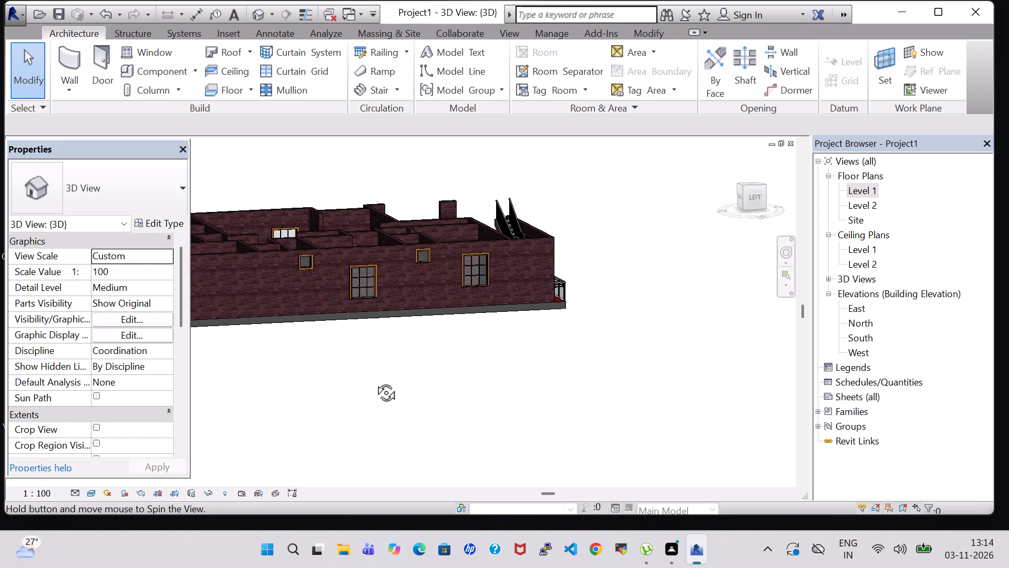
shift+middle_drag(374, 381, 596, 382)
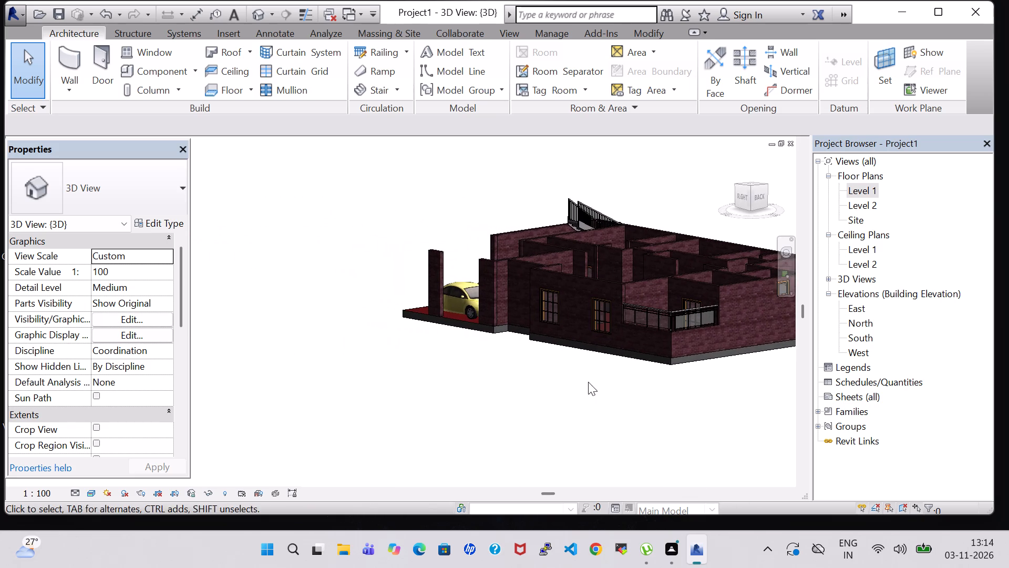
middle_drag(586, 382, 425, 414)
shift+middle_drag(414, 415, 648, 412)
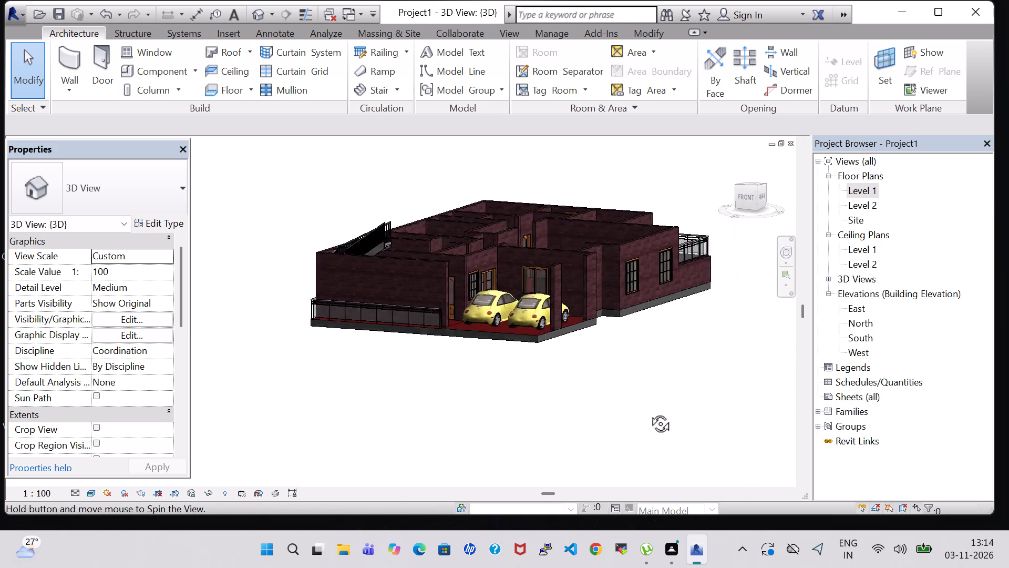
Examine the front of the house and the car porch in the 3D view.
shift+middle_drag(648, 412, 656, 412)
shift+middle_drag(613, 392, 628, 390)
middle_drag(628, 353, 624, 399)
shift+middle_drag(624, 399, 640, 391)
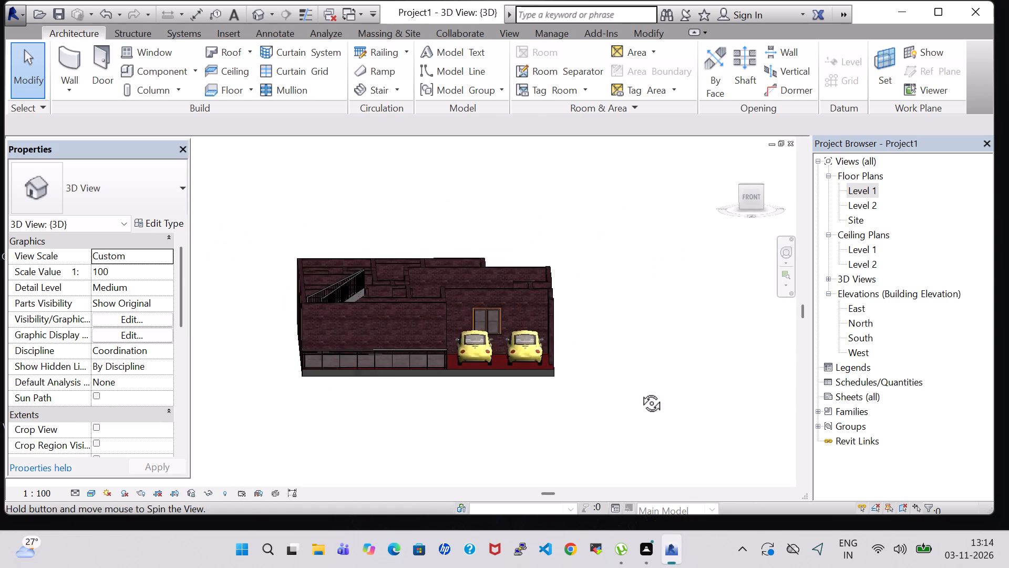
shift+middle_drag(640, 391, 627, 437)
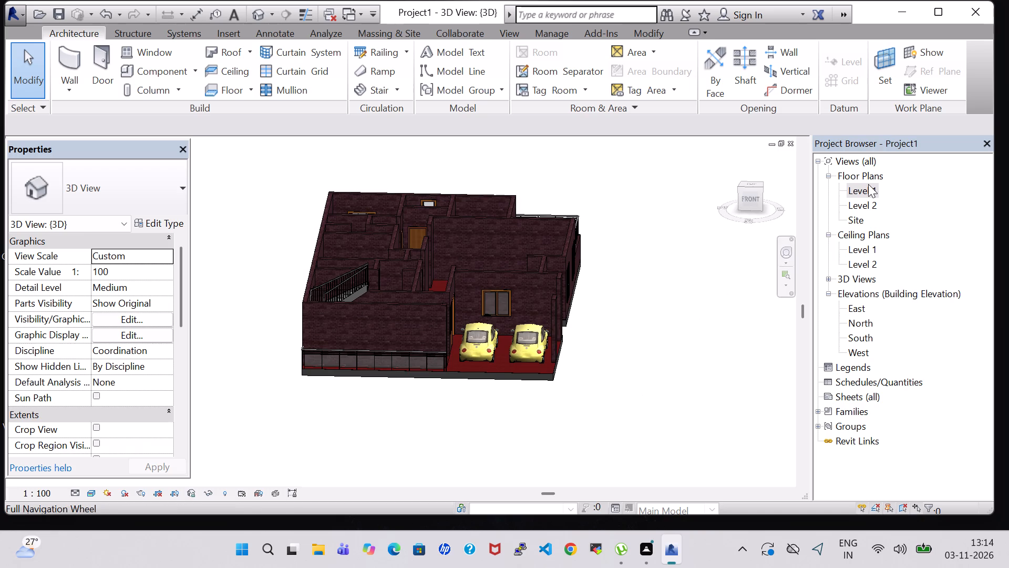
Review the whole Level 1 floor plan, checking the windows around the rooms.
double_click(868, 184)
scroll(564, 212, down, 3)
middle_drag(671, 292, 669, 291)
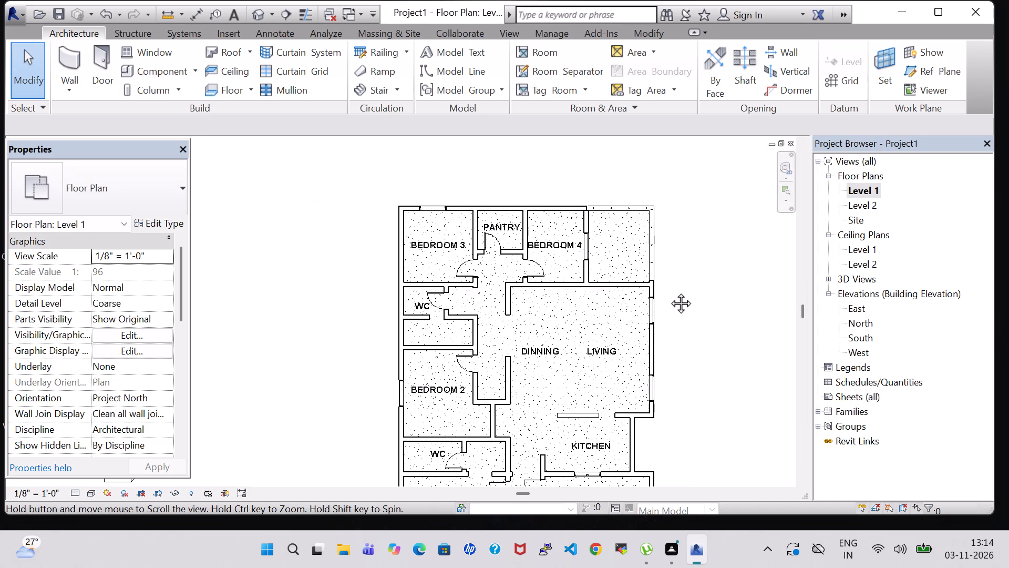
middle_drag(669, 291, 628, 241)
scroll(628, 241, down, 1)
middle_drag(687, 290, 676, 282)
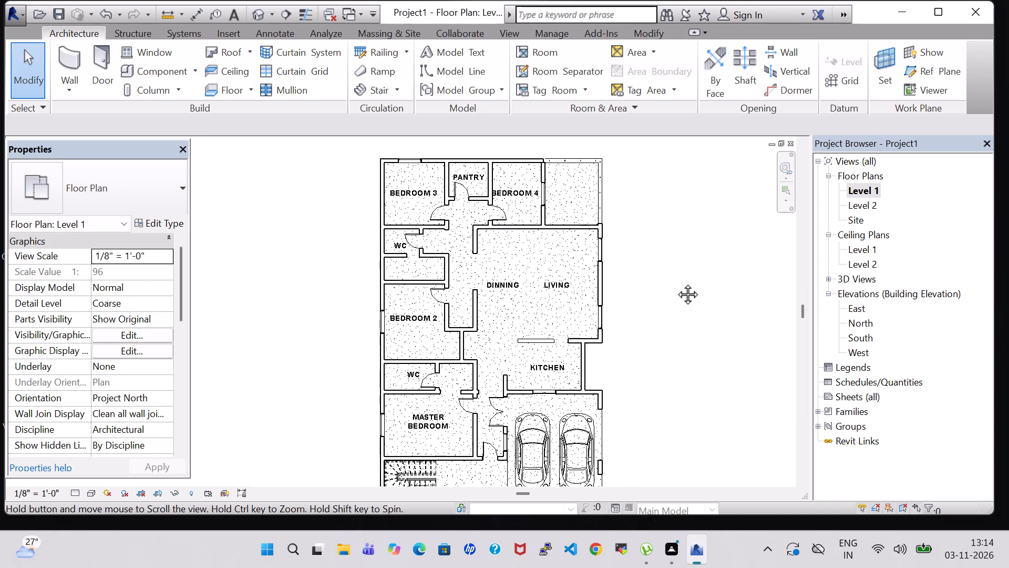
middle_drag(676, 282, 668, 273)
scroll(668, 273, down, 1)
middle_drag(668, 273, 652, 263)
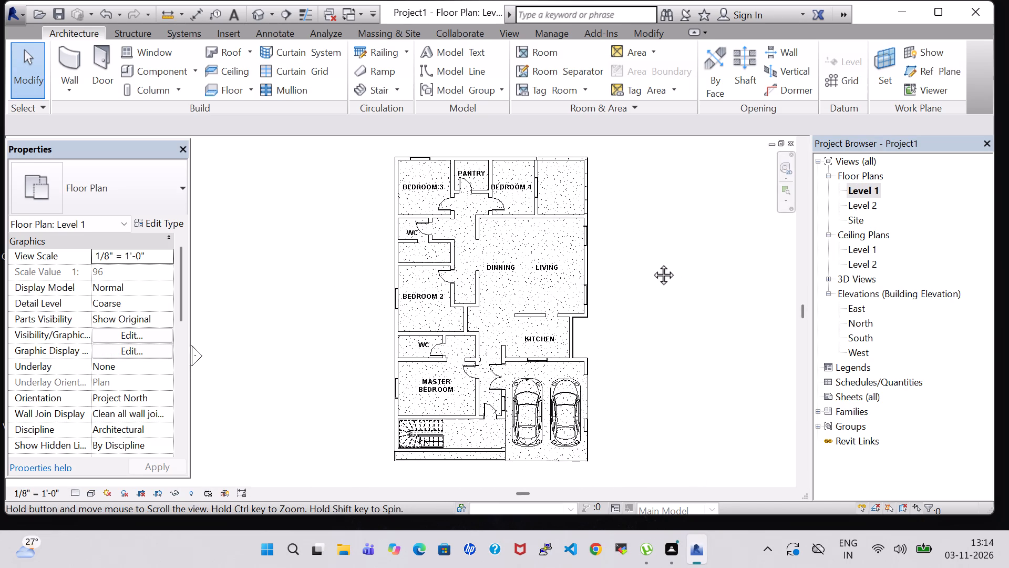
middle_drag(652, 263, 652, 262)
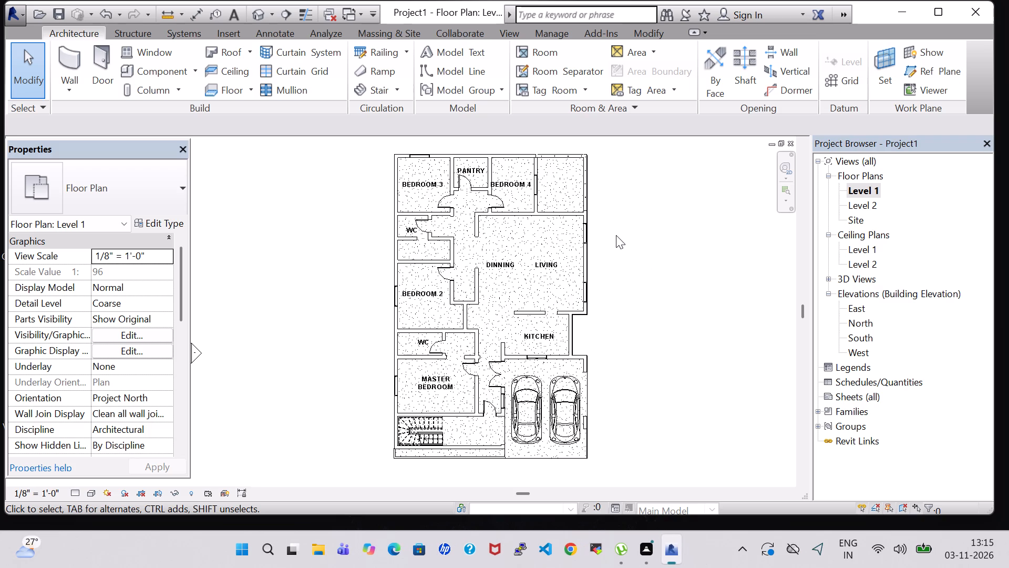
scroll(616, 235, up, 1)
scroll(616, 235, down, 1)
middle_drag(616, 235, 608, 235)
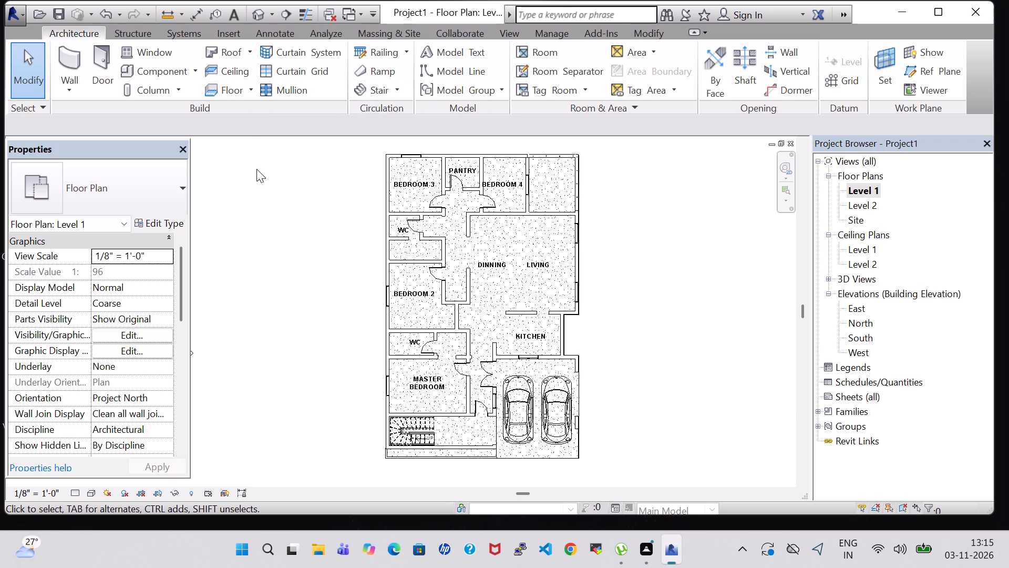
key(Escape)
key(Escape)
scroll(640, 298, up, 1)
scroll(643, 298, down, 1)
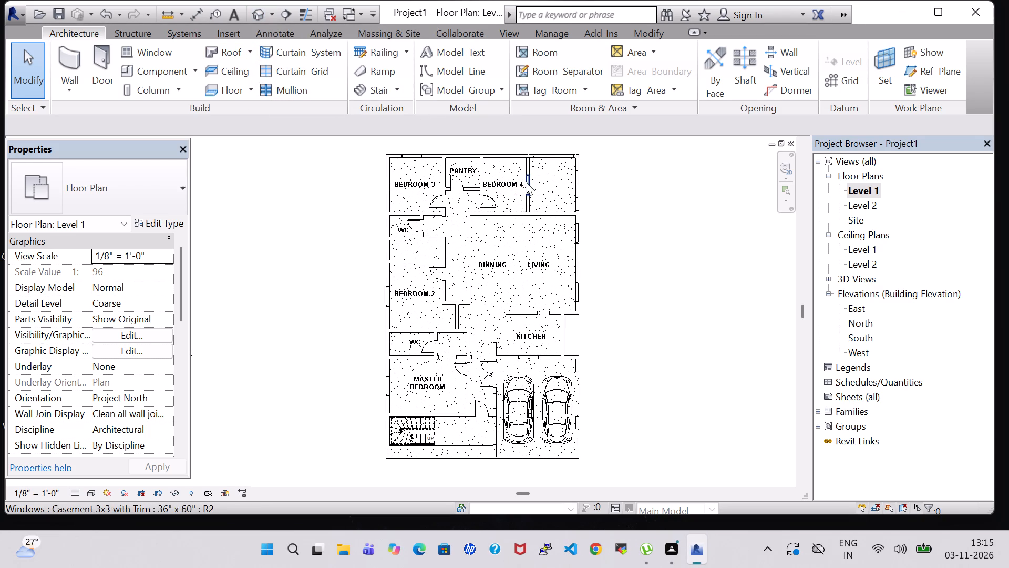
click(664, 218)
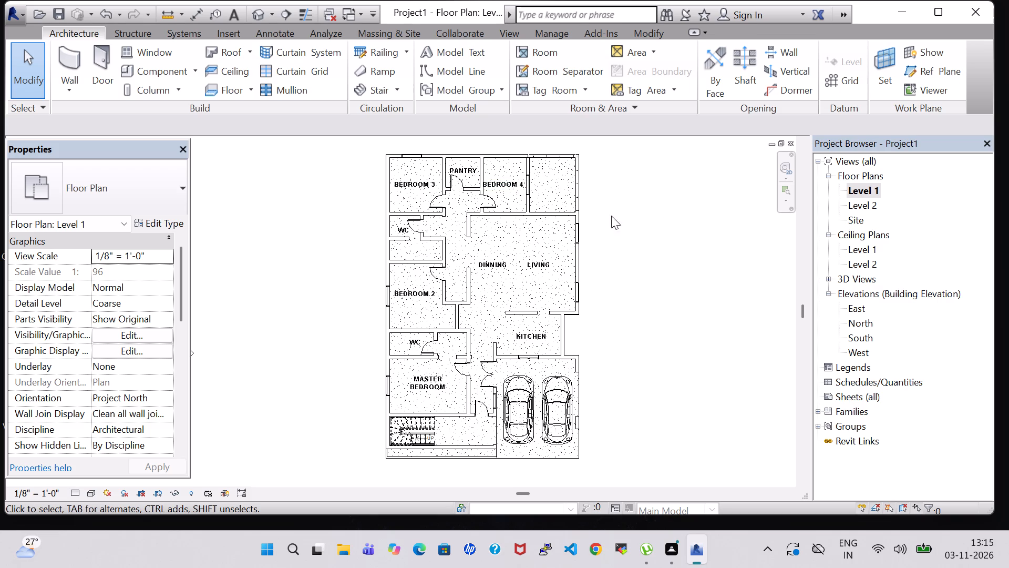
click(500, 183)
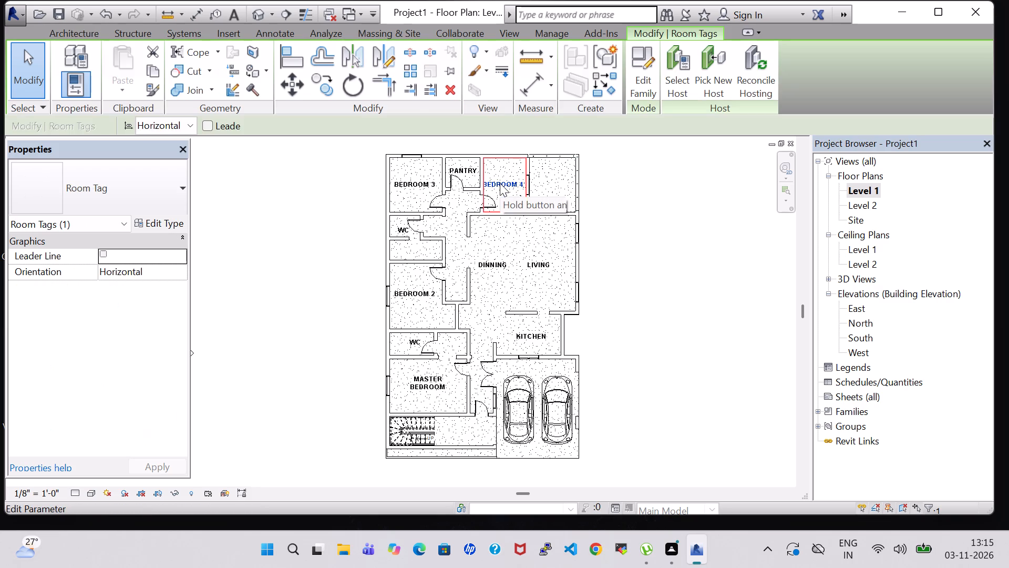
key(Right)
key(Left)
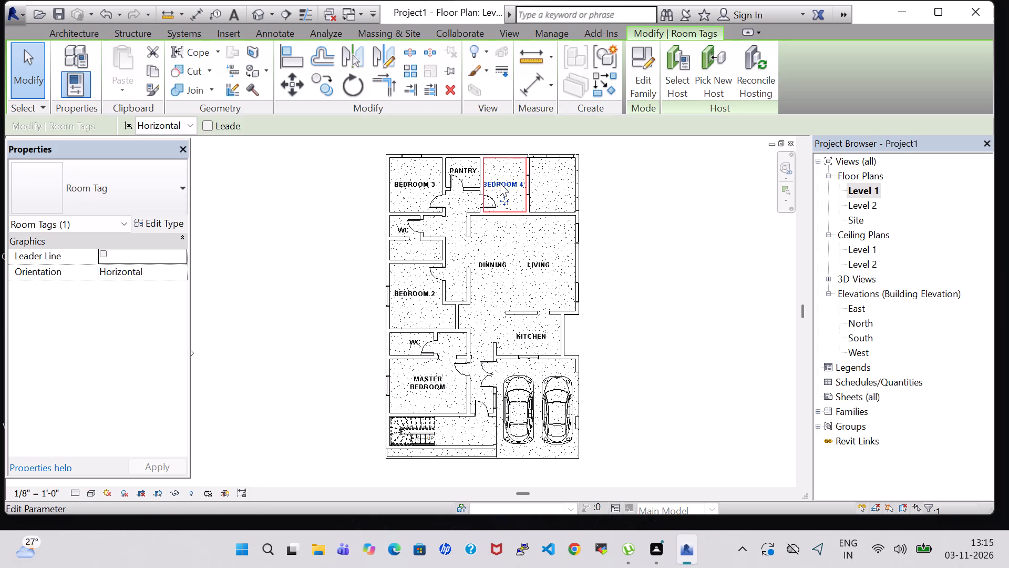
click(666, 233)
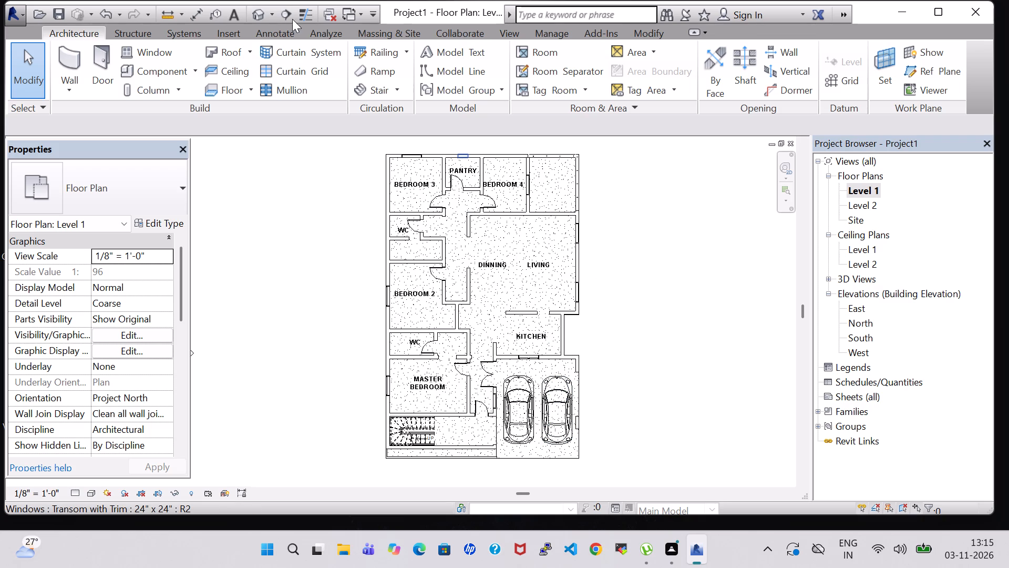
Place a 48" x 48" Casement Dbl with Trim window in the staircase area's front wall, about 13' 6" from the house's outer side wall.
click(258, 12)
shift+middle_click(635, 271)
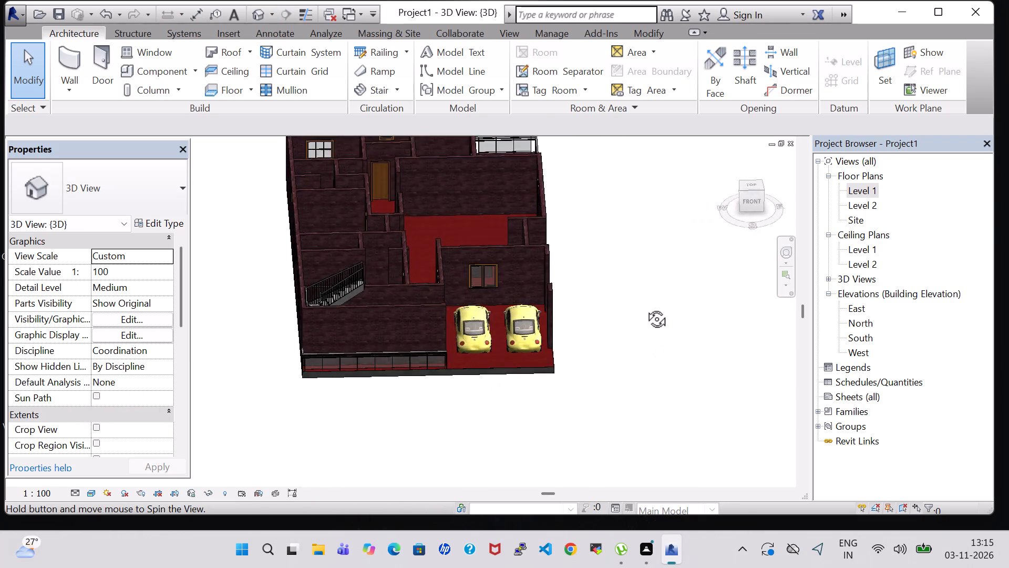
double_click(868, 193)
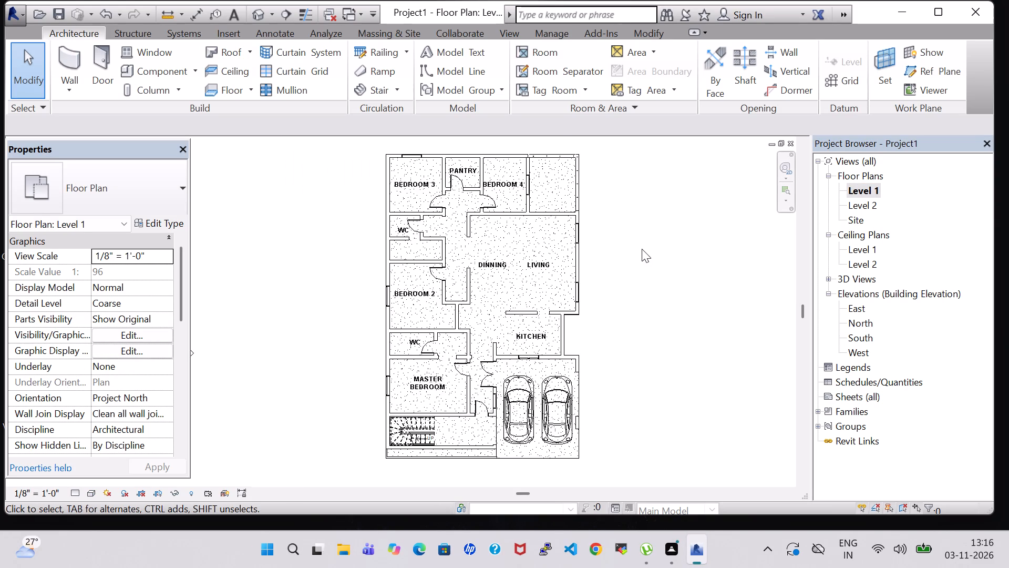
click(642, 249)
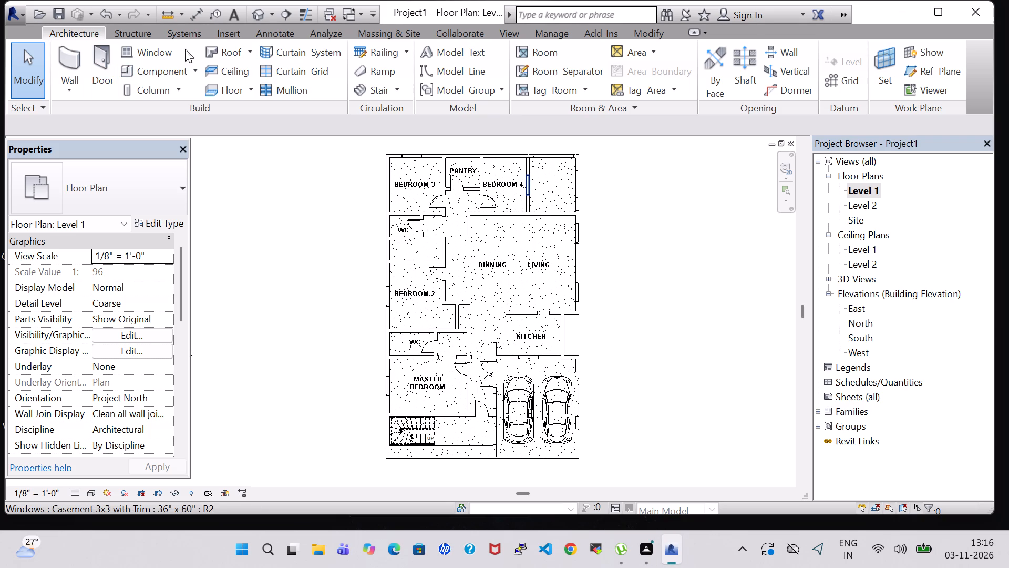
click(167, 46)
click(135, 178)
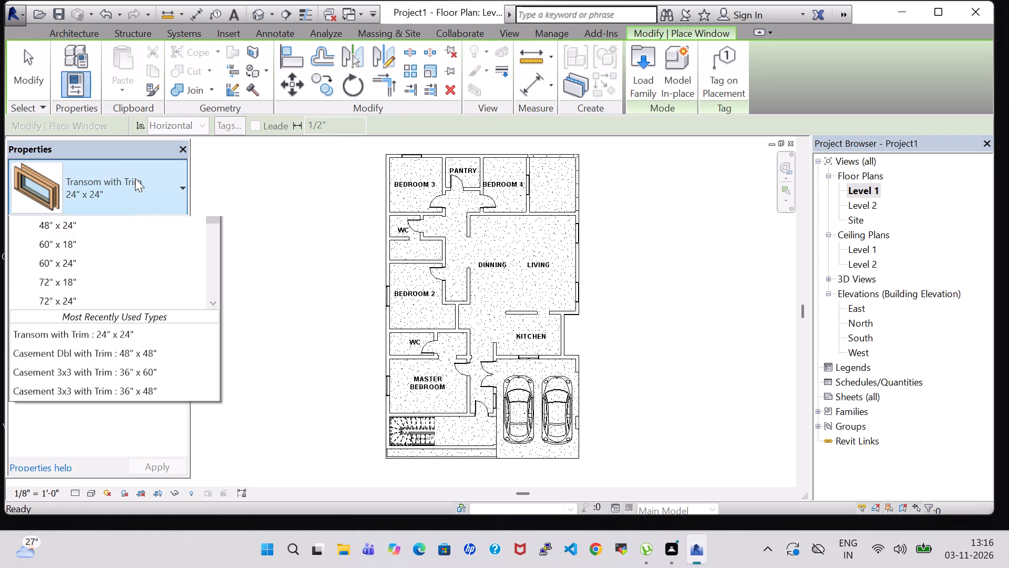
scroll(100, 306, up, 10)
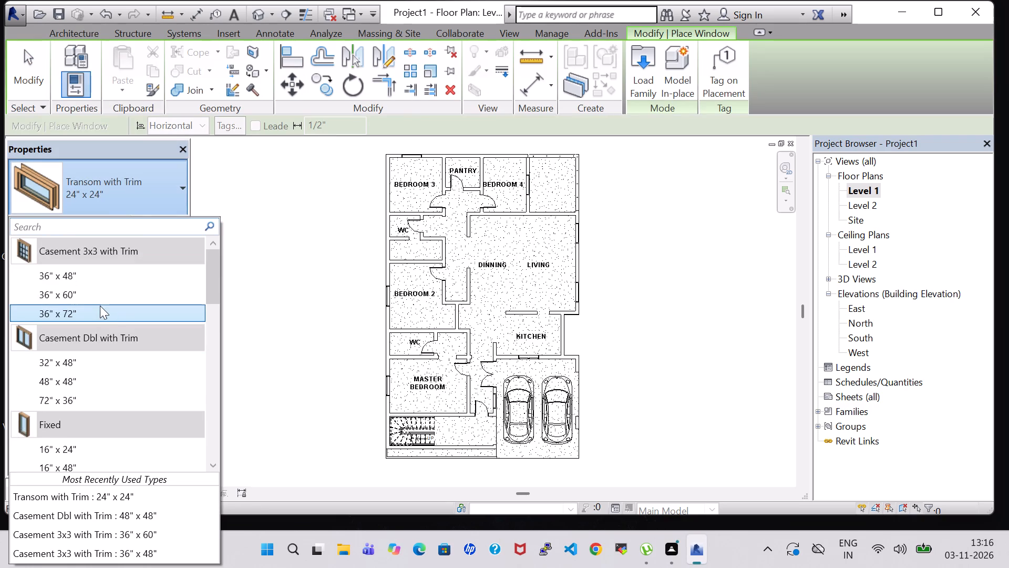
click(86, 382)
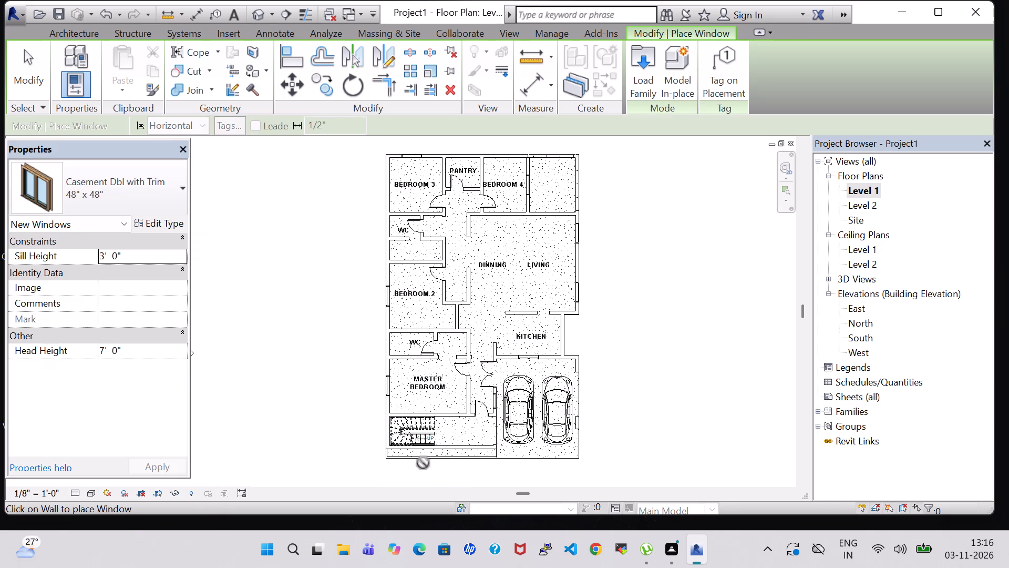
scroll(469, 468, up, 5)
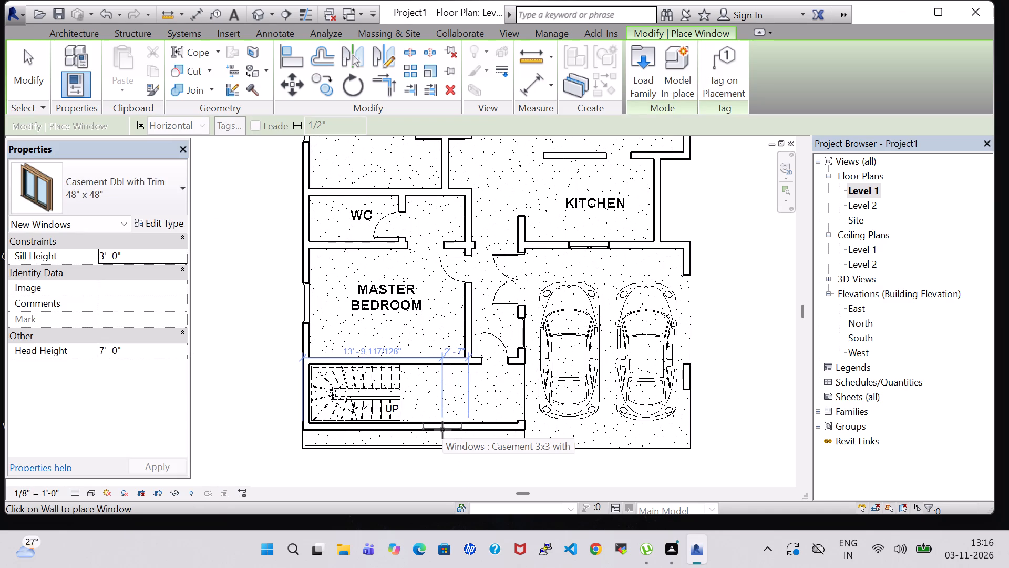
click(439, 430)
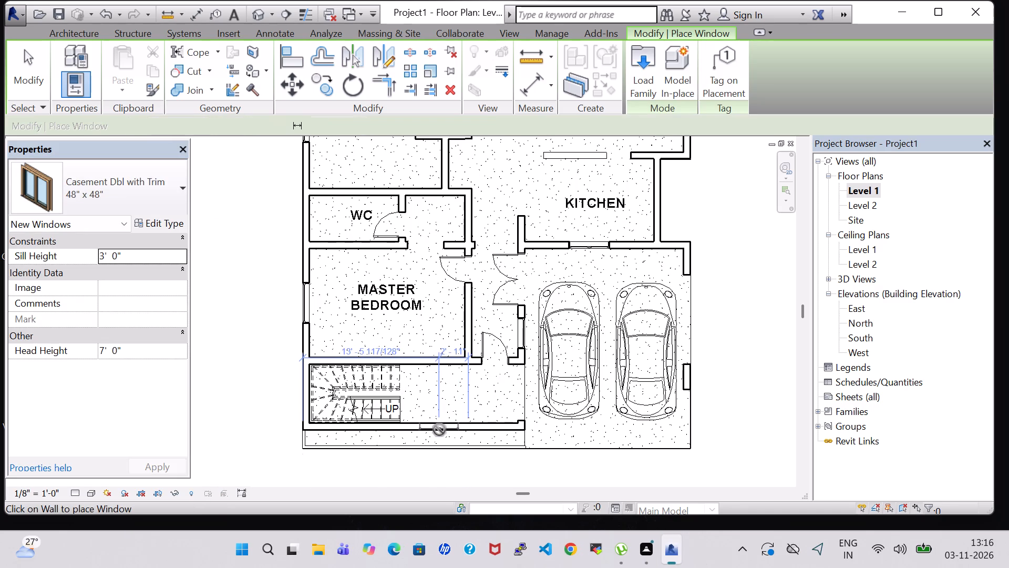
key(Escape)
key(Escape)
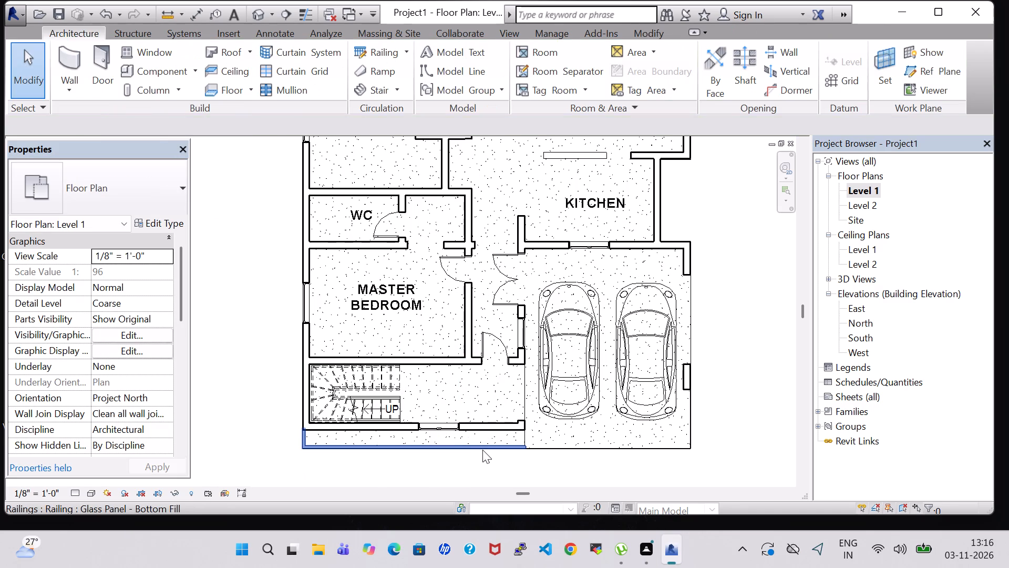
Examine the house in plan and from all sides in the default 3D view to check the staircase area's front window.
scroll(442, 264, down, 2)
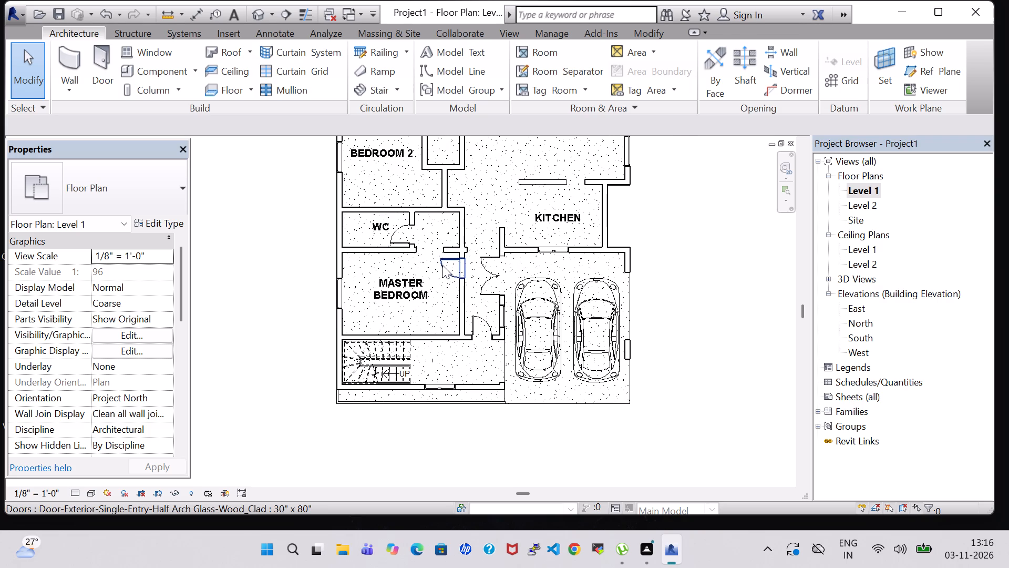
click(301, 286)
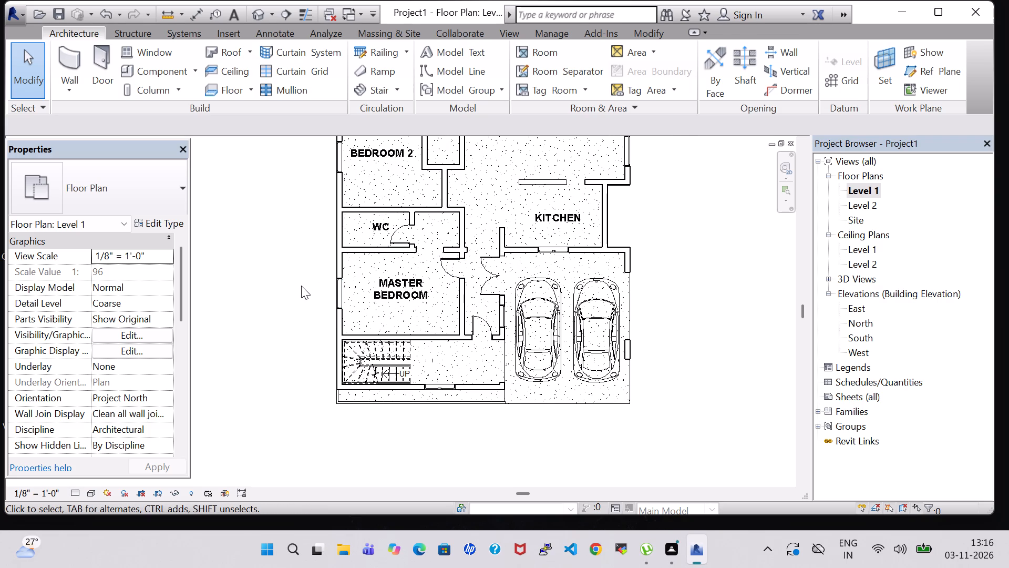
scroll(301, 286, down, 3)
middle_drag(598, 202, 622, 275)
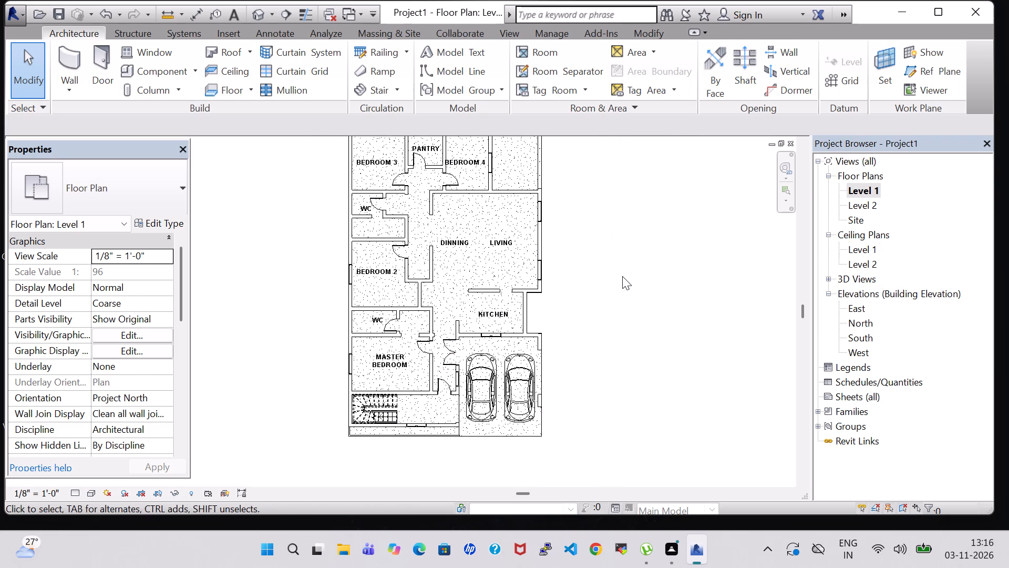
scroll(623, 276, down, 1)
middle_drag(634, 255, 622, 275)
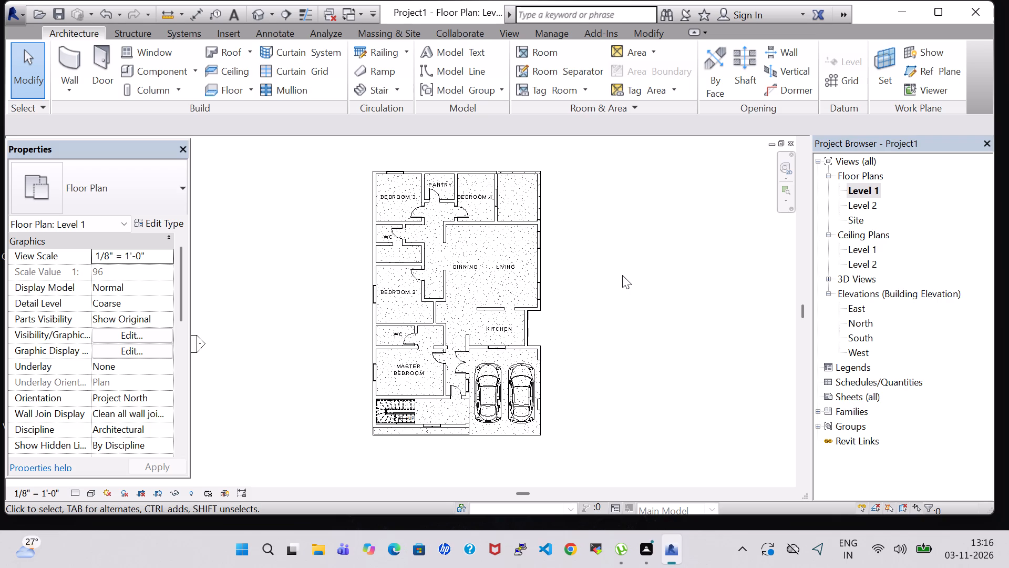
click(257, 15)
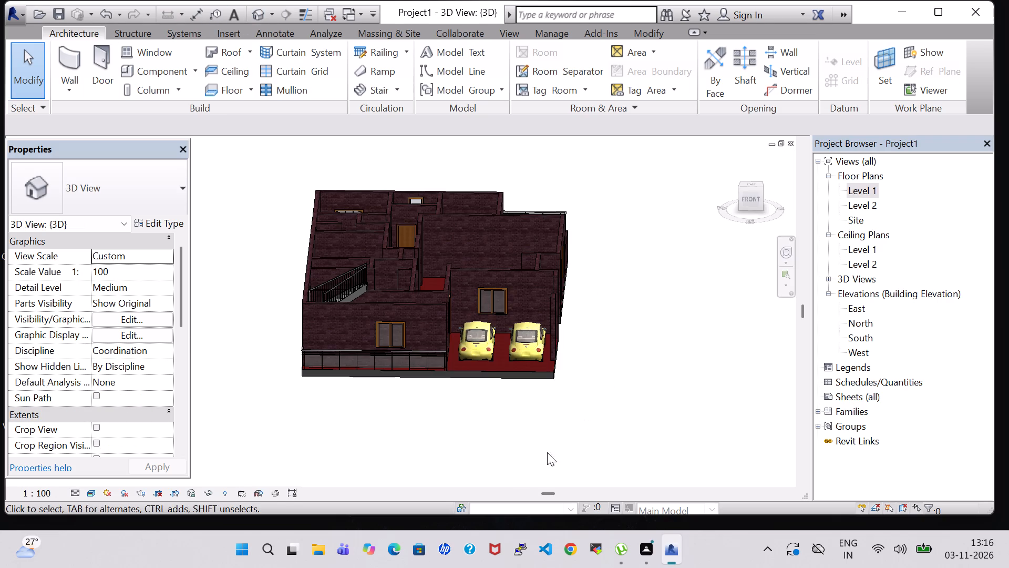
shift+middle_drag(393, 407, 500, 401)
middle_drag(448, 407, 617, 390)
shift+middle_drag(394, 412, 469, 404)
middle_drag(337, 428, 551, 409)
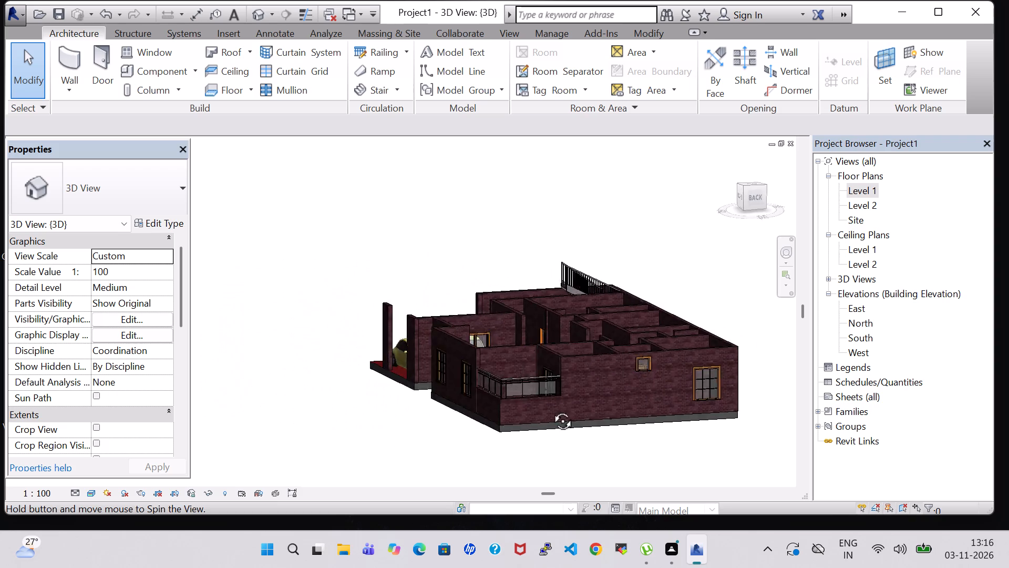
middle_drag(551, 409, 603, 410)
middle_drag(382, 430, 590, 433)
middle_drag(573, 421, 262, 439)
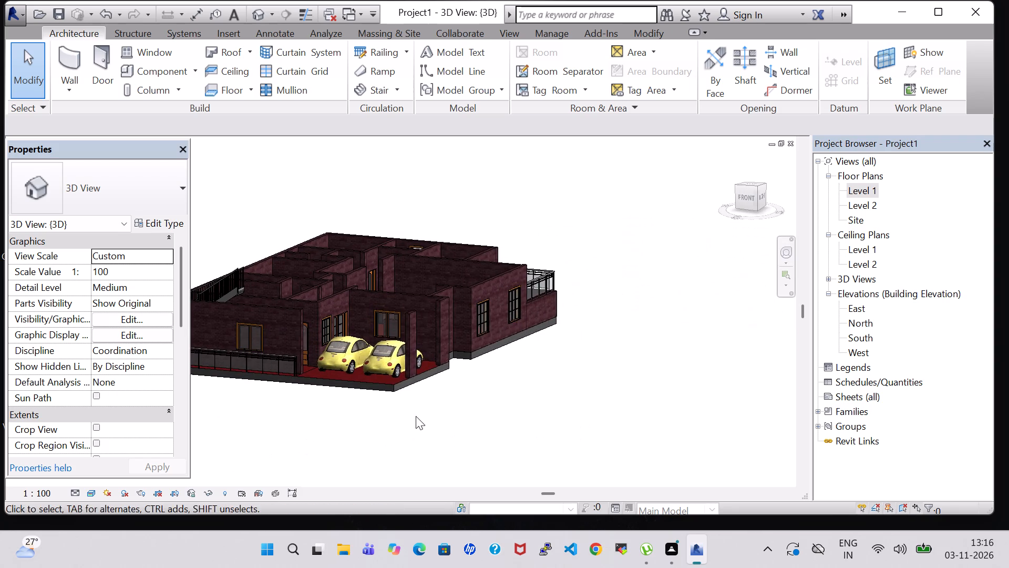
middle_drag(416, 416, 450, 401)
middle_drag(452, 395, 568, 402)
shift+middle_drag(569, 402, 570, 422)
Return to the Level 1 floor plan and load the Bed-Standard.0001 family from the Furniture library's Beds folder as a component.
double_click(864, 189)
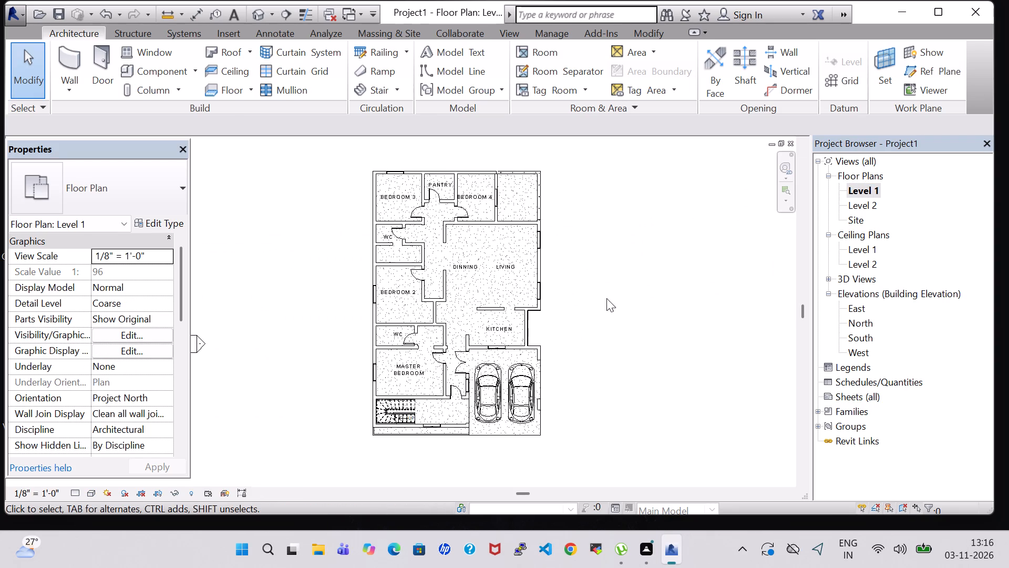
scroll(603, 299, up, 1)
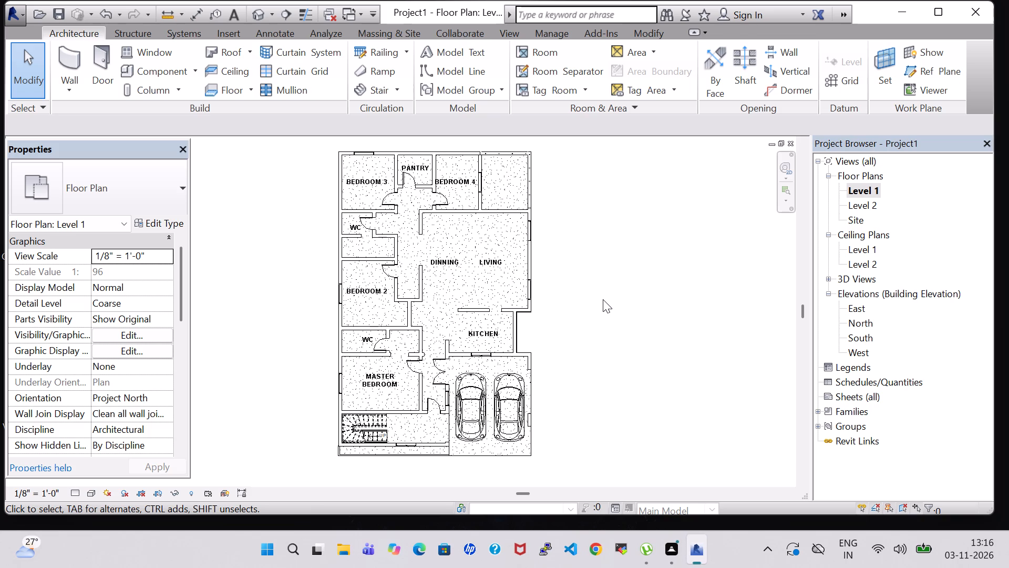
click(603, 299)
click(591, 323)
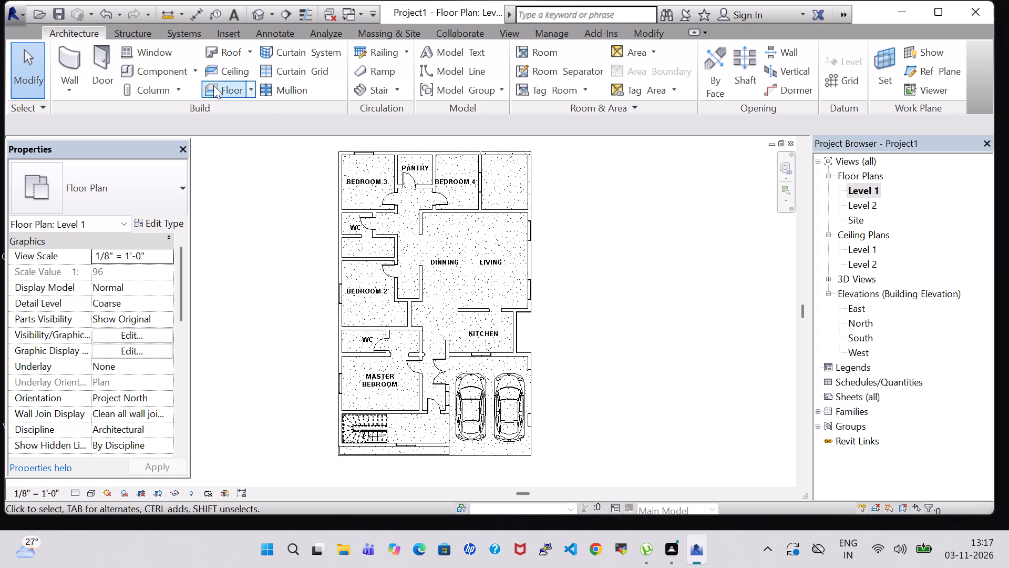
click(147, 70)
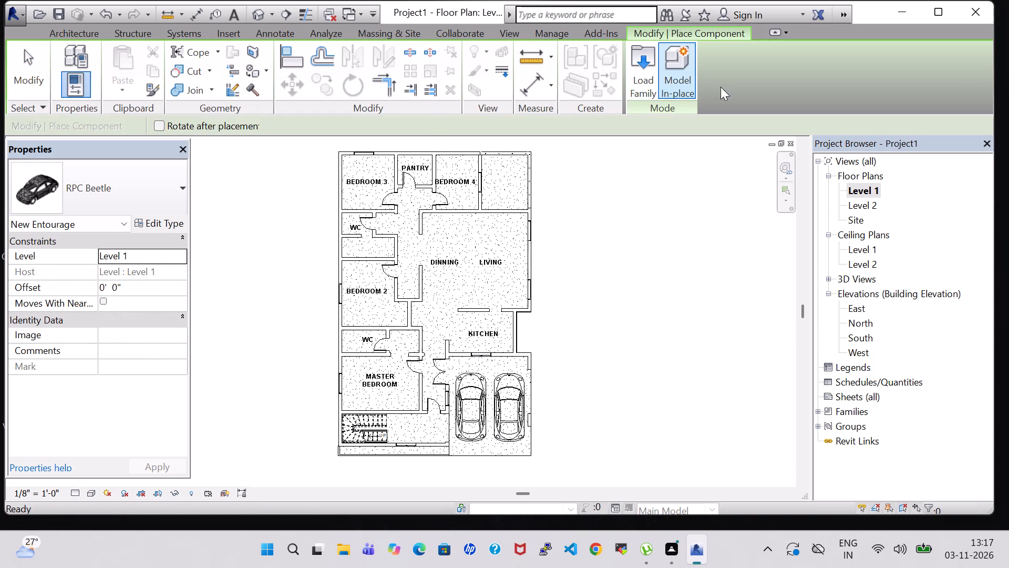
click(641, 84)
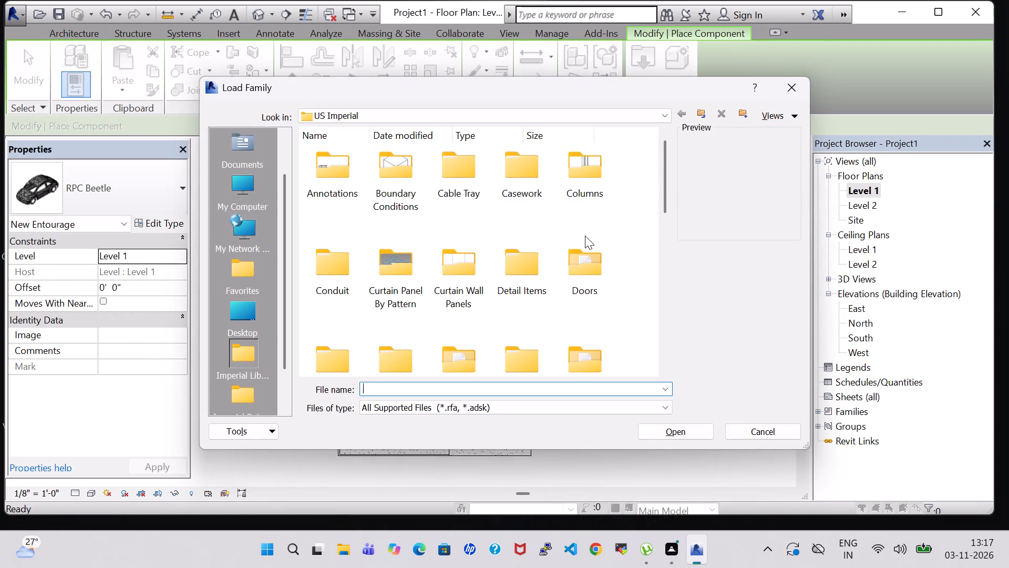
scroll(585, 236, down, 1)
double_click(597, 216)
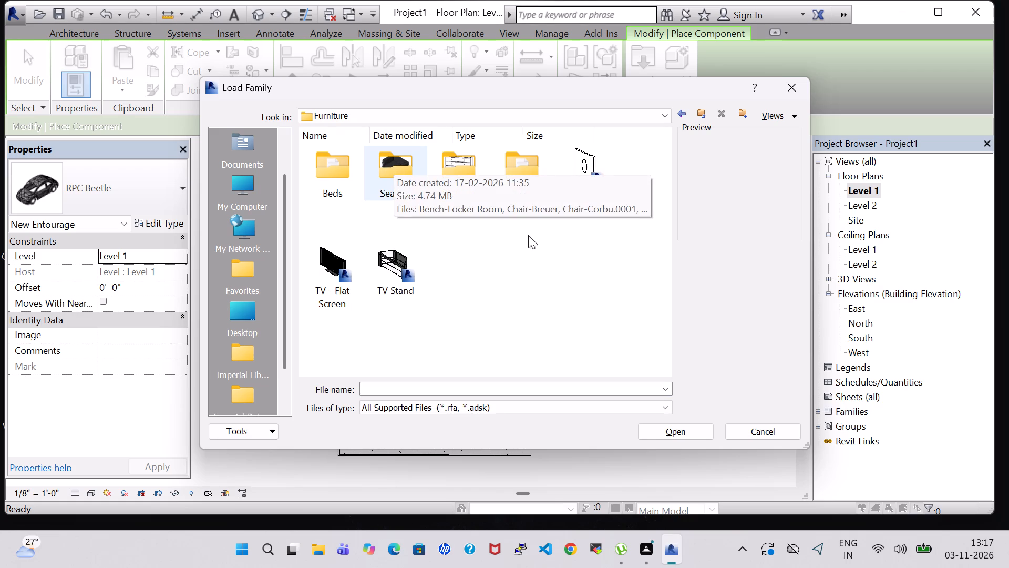
click(498, 271)
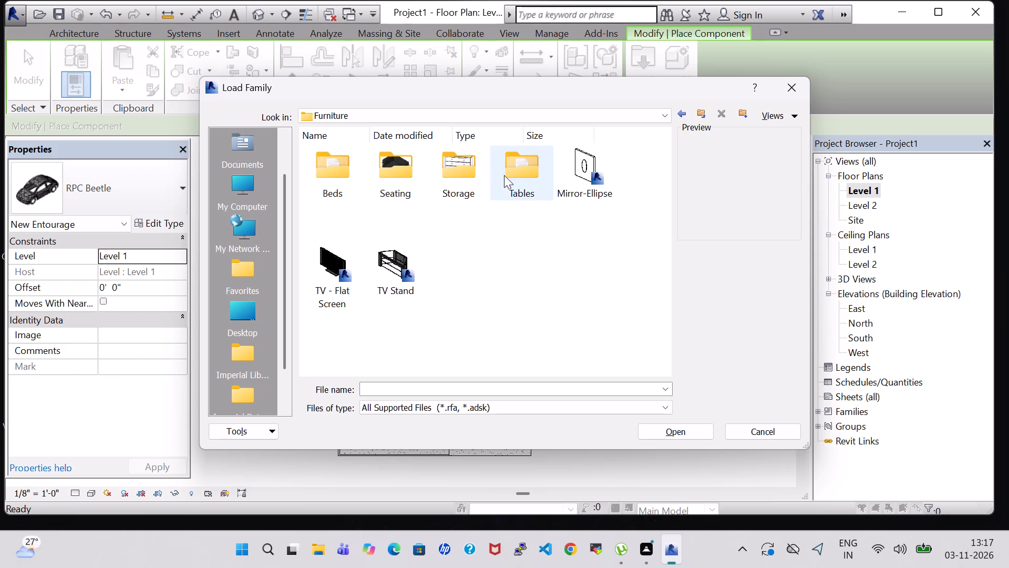
click(384, 179)
double_click(325, 179)
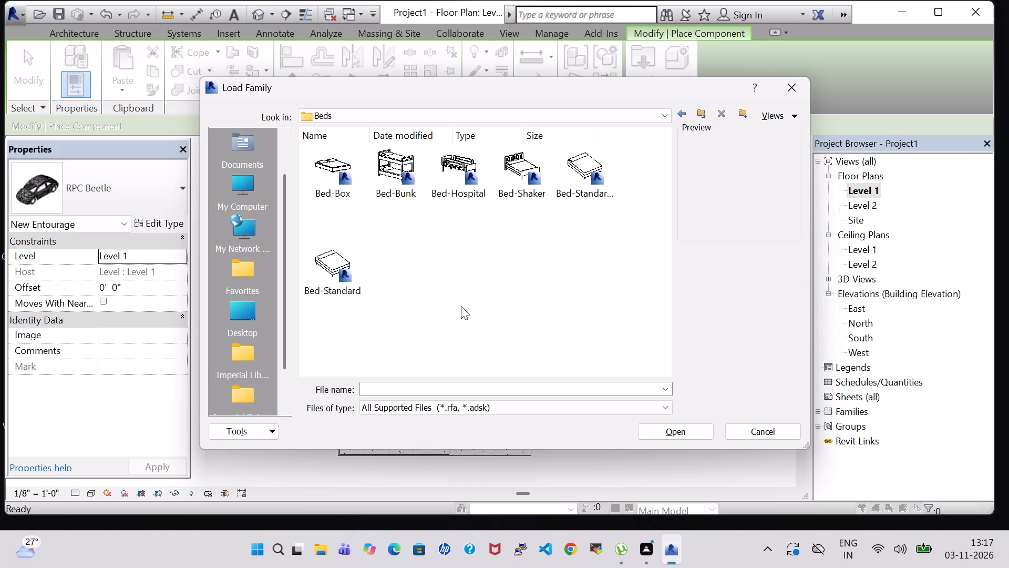
click(575, 164)
click(685, 434)
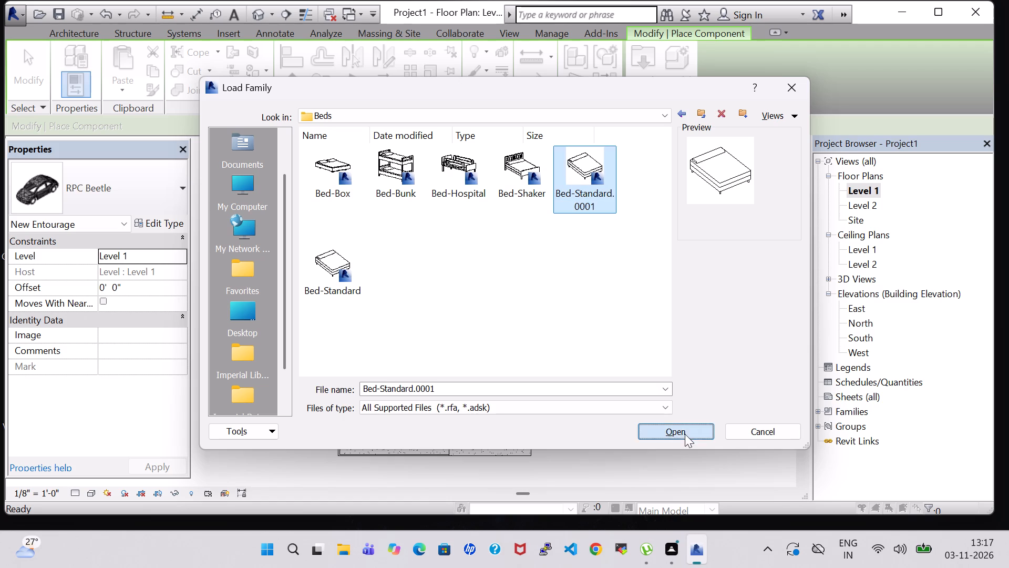
Place a Double 54" x 75" bed in Bedroom 3, about 4' from the pantry-side wall, and nudge its head towards the window wall.
scroll(376, 251, up, 5)
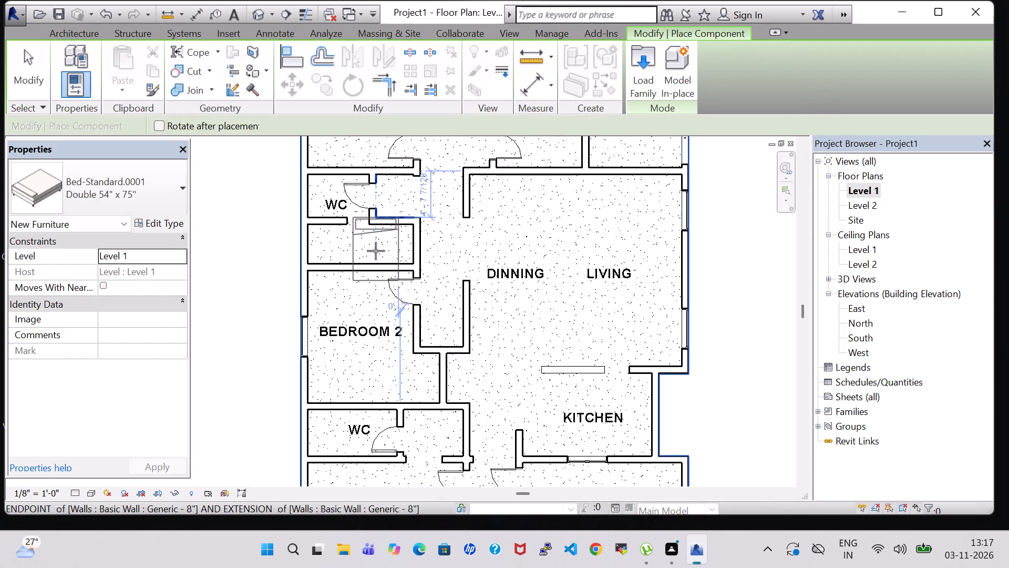
middle_drag(376, 251, 356, 404)
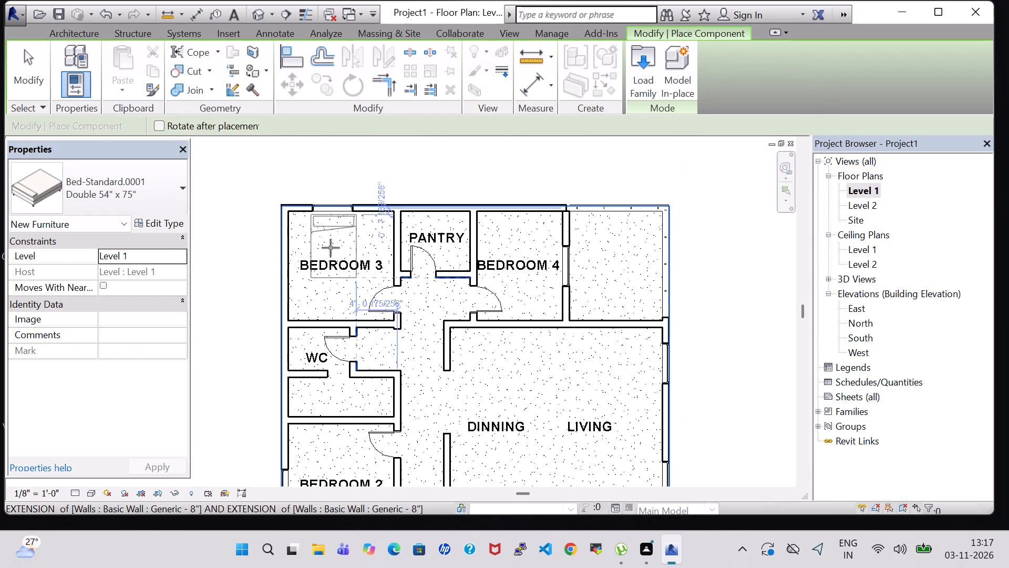
click(331, 248)
key(Escape)
key(Escape)
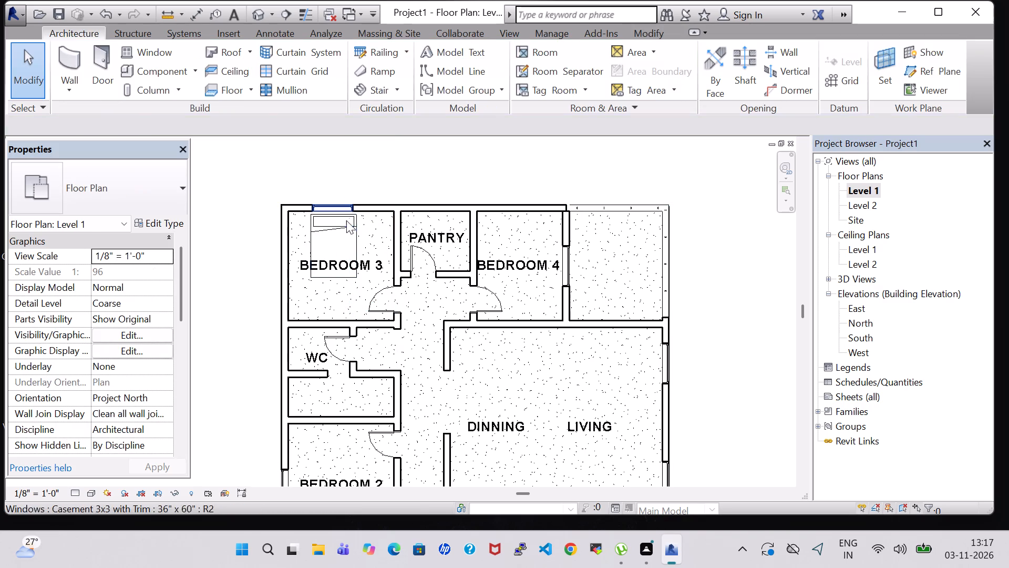
click(343, 228)
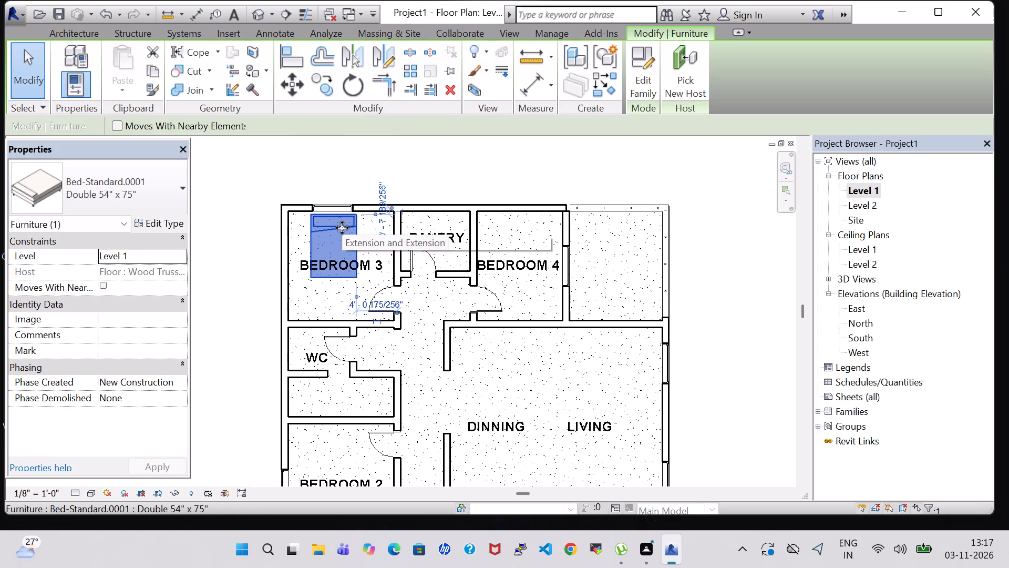
key(Up)
click(447, 163)
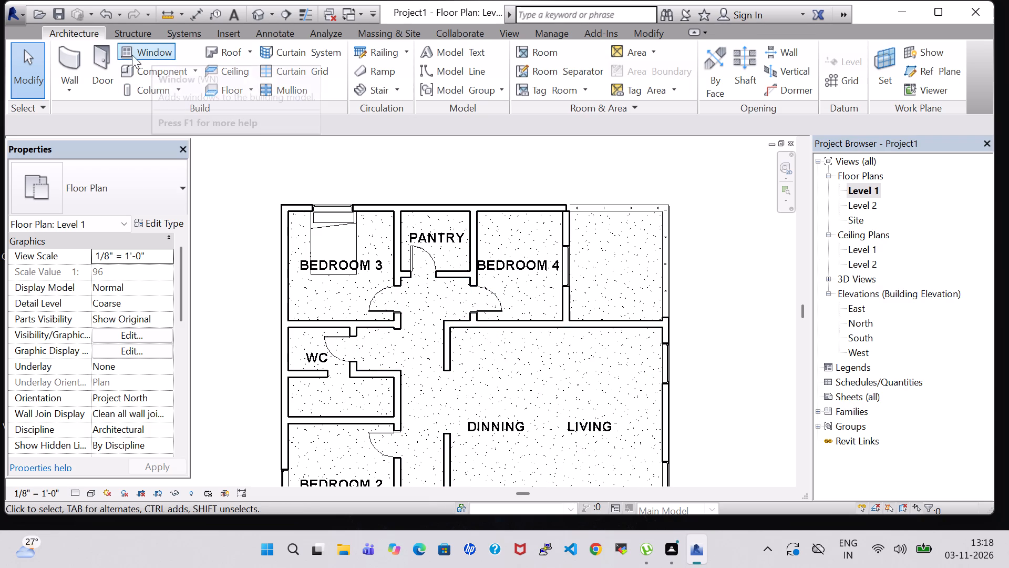
Place another Double 54" x 75" bed in Bedroom 4, about 2' 5" from the window wall, and nudge its head towards the rear wall.
click(158, 69)
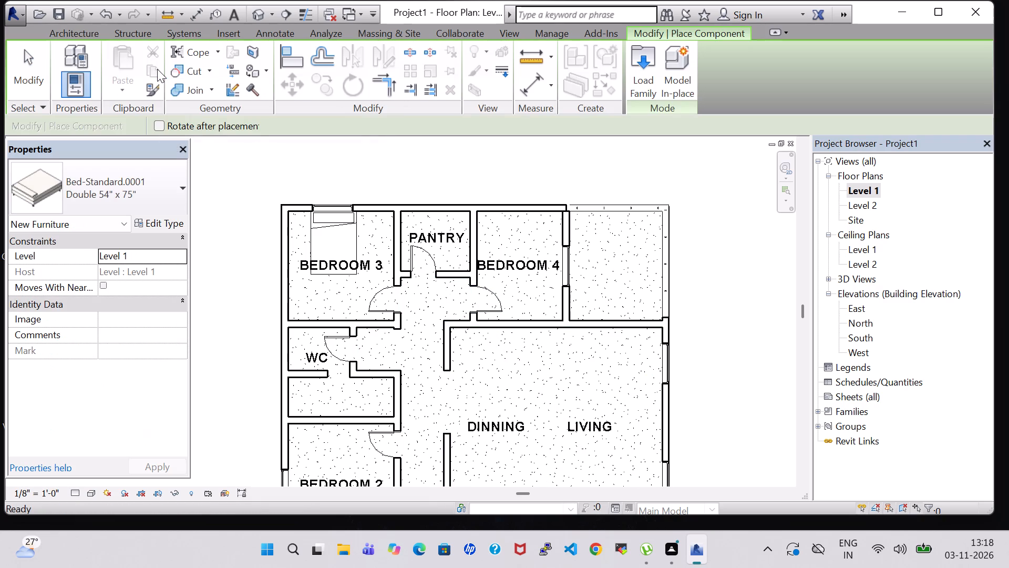
scroll(523, 263, up, 1)
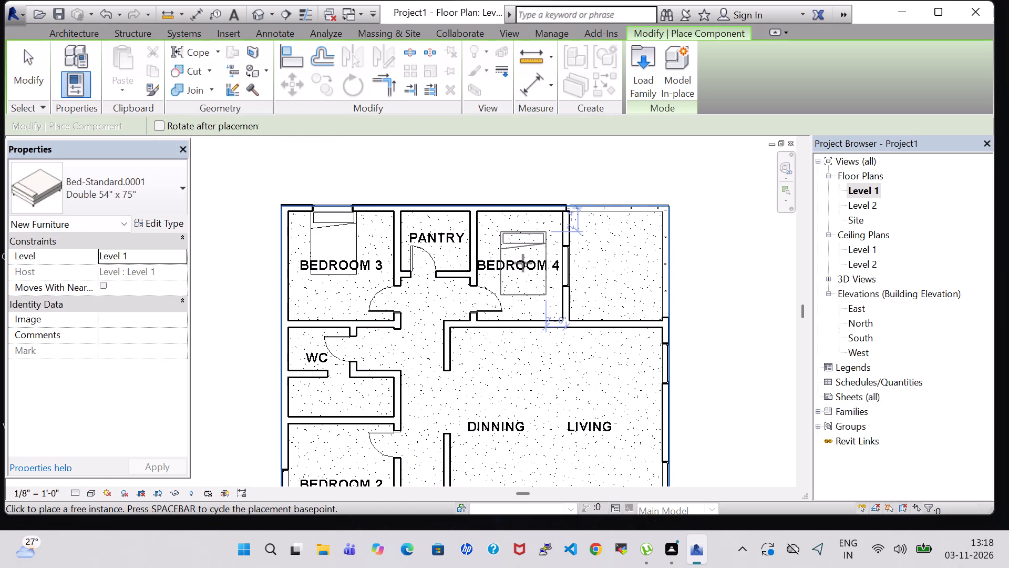
scroll(523, 263, up, 3)
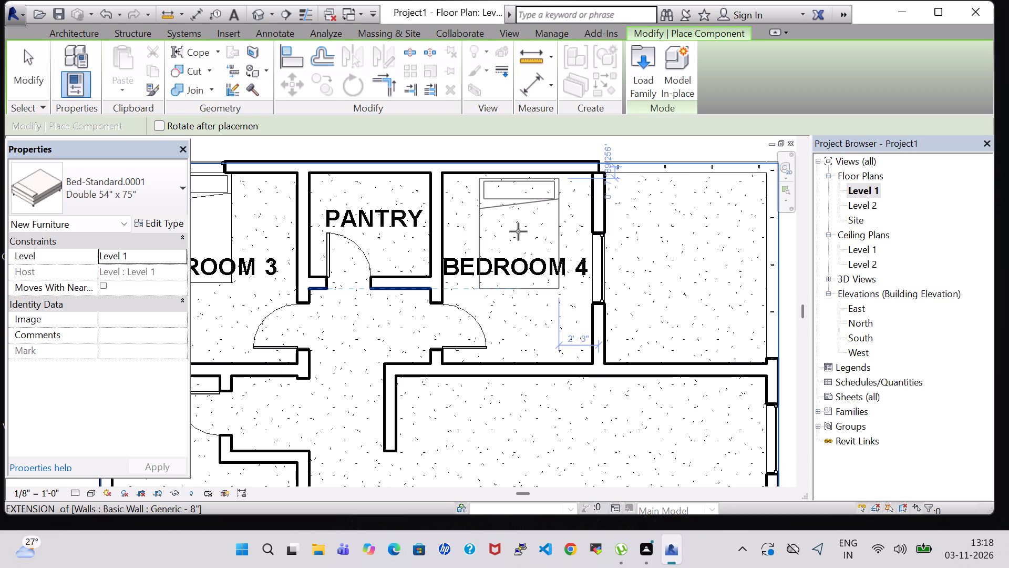
click(516, 229)
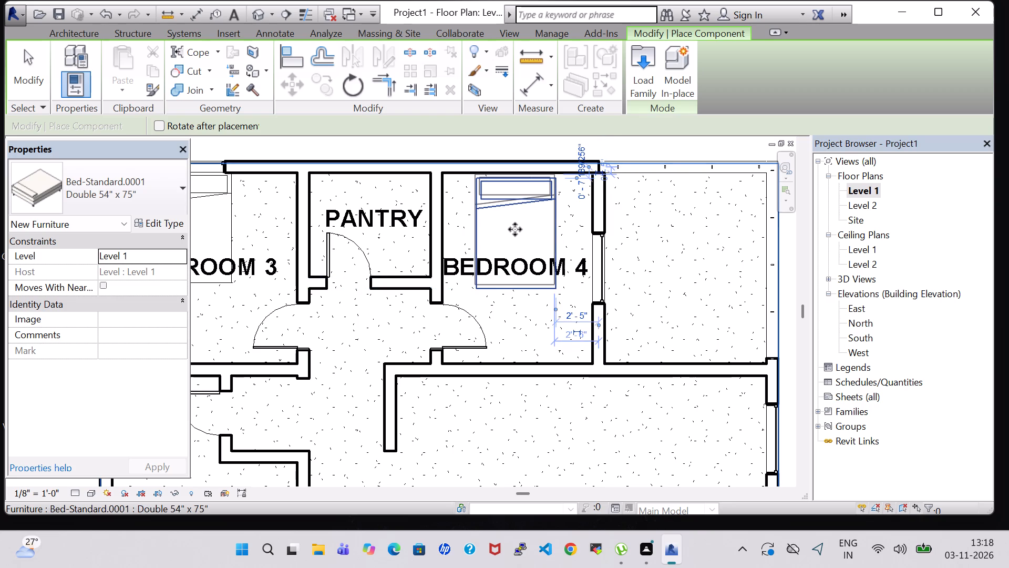
key(Escape)
key(Escape)
click(529, 205)
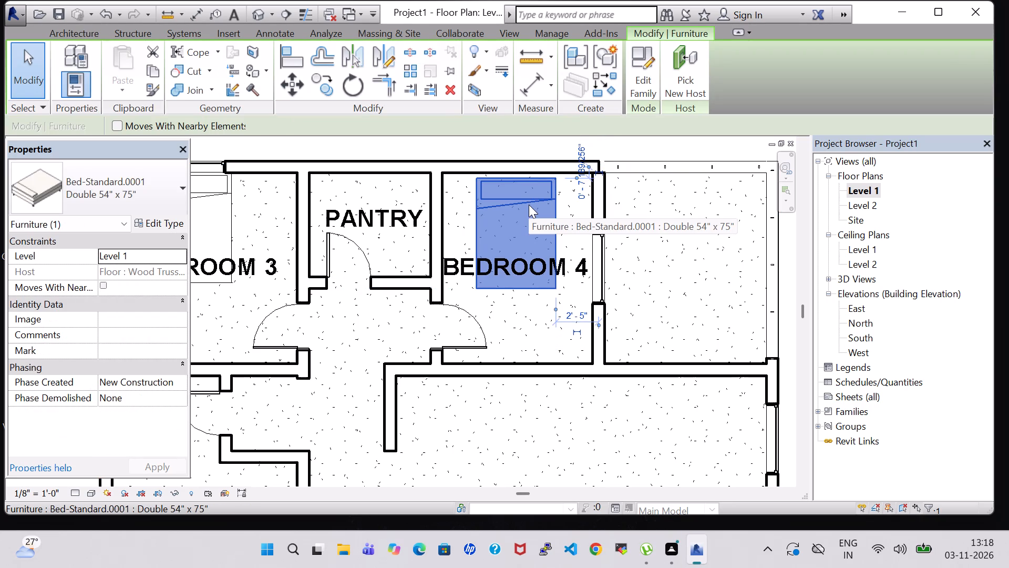
key(Up)
click(368, 146)
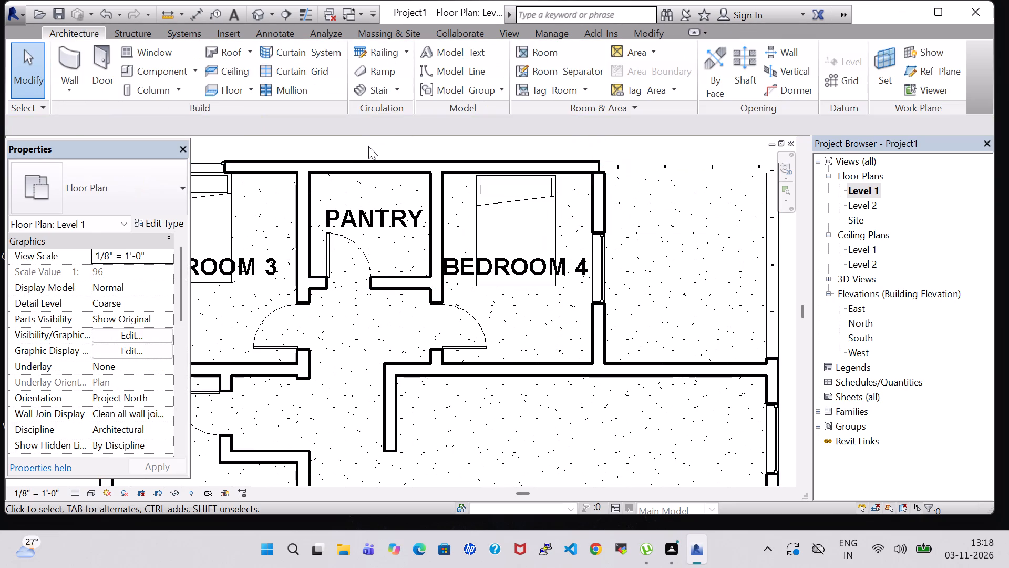
Nudge the Bedroom 3 bed slightly away from the window wall so its head clears the wall.
scroll(256, 208, up, 1)
middle_drag(256, 208, 323, 224)
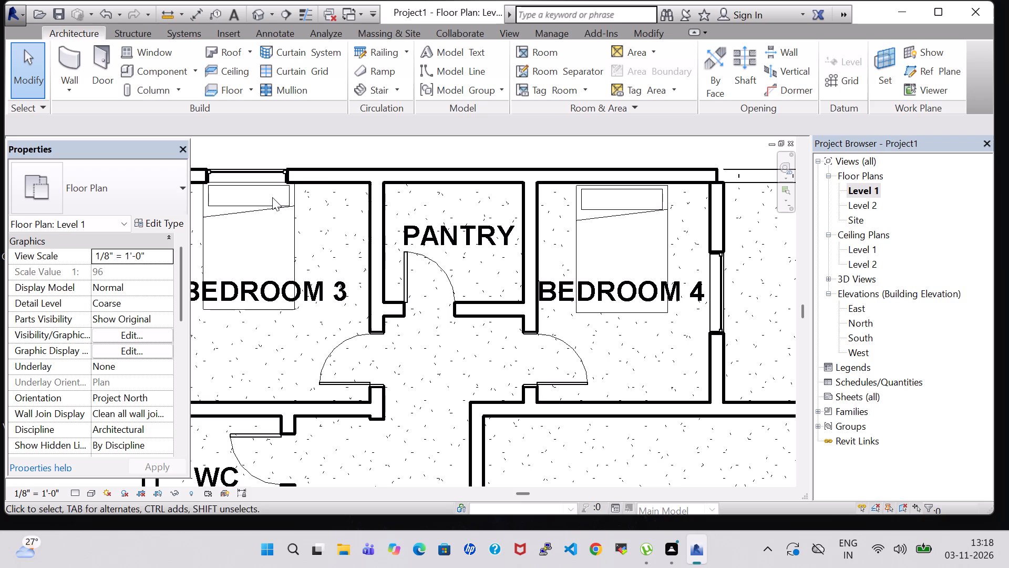
click(268, 209)
key(Down)
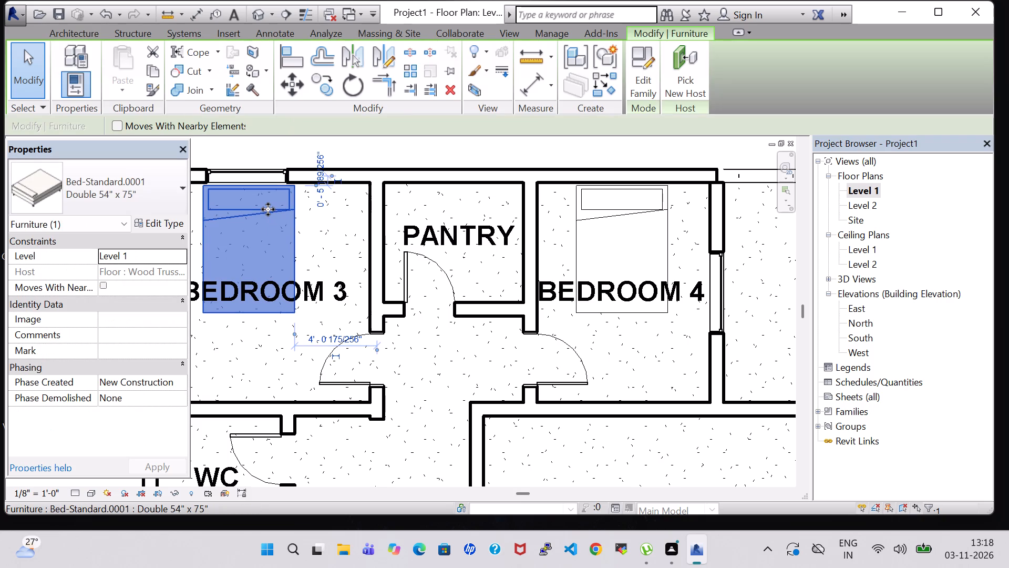
click(471, 156)
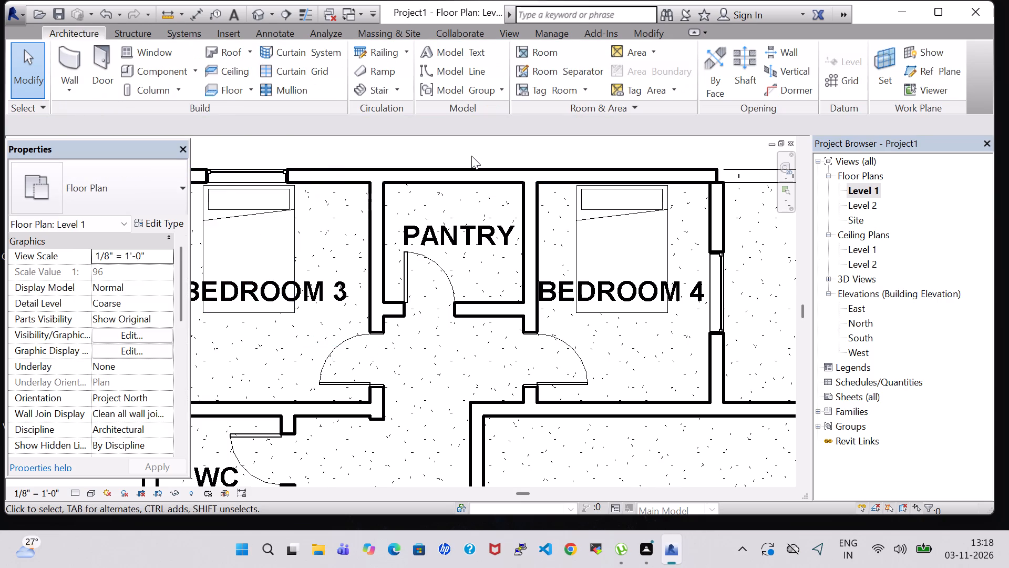
Place a Double 54" x 75" bed in Bedroom 2, rotated so its head faces the outer window wall, about 10" away from it.
scroll(471, 156, down, 2)
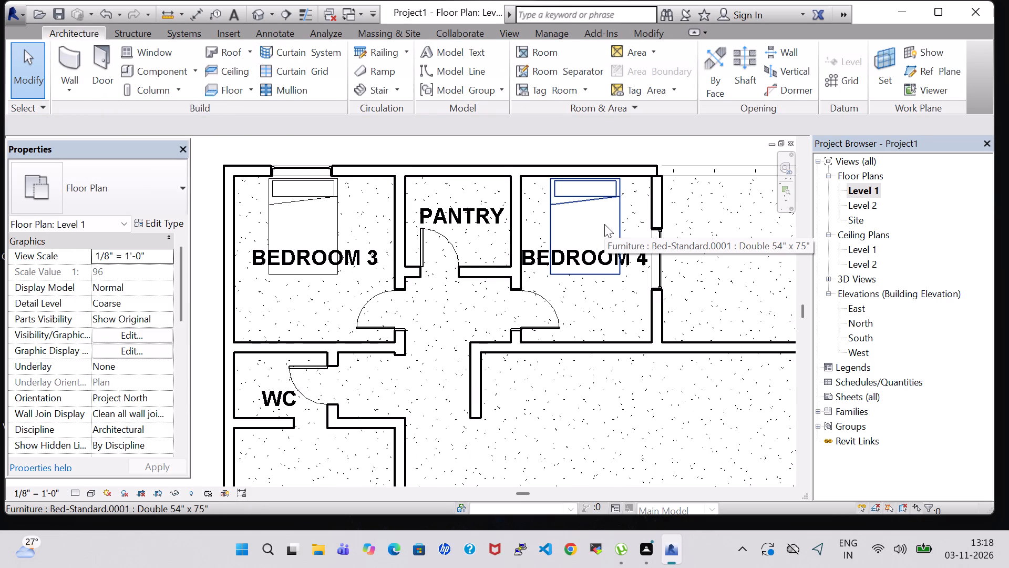
scroll(590, 306, down, 1)
middle_drag(590, 306, 554, 306)
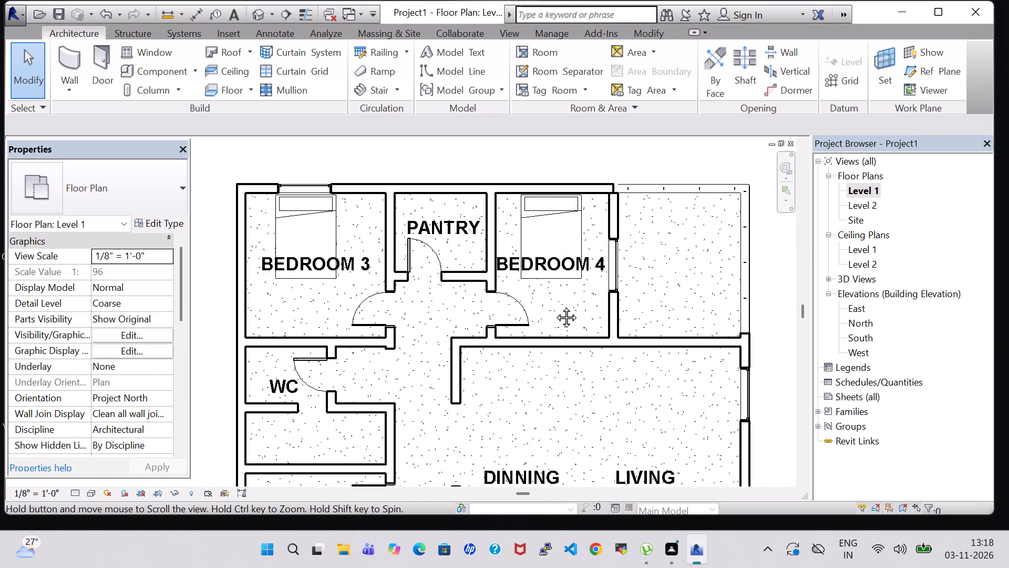
middle_drag(554, 306, 553, 306)
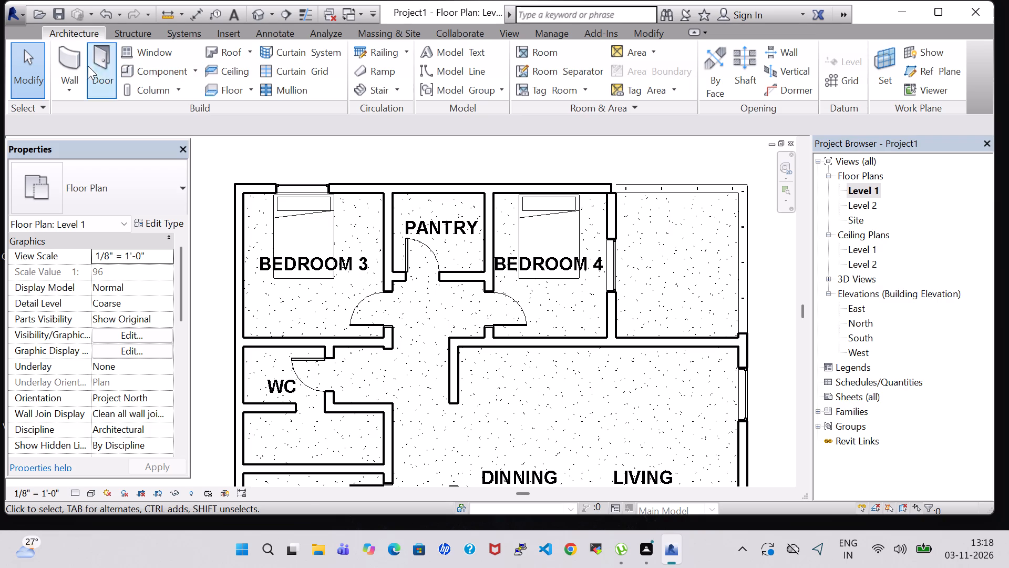
click(149, 75)
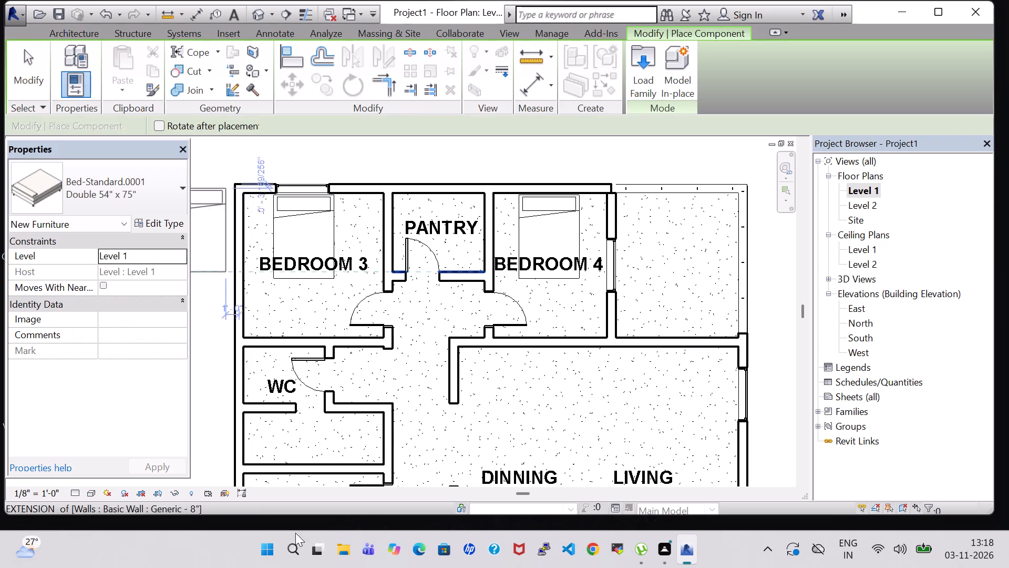
middle_drag(369, 384, 431, 186)
scroll(365, 365, up, 1)
scroll(354, 404, down, 1)
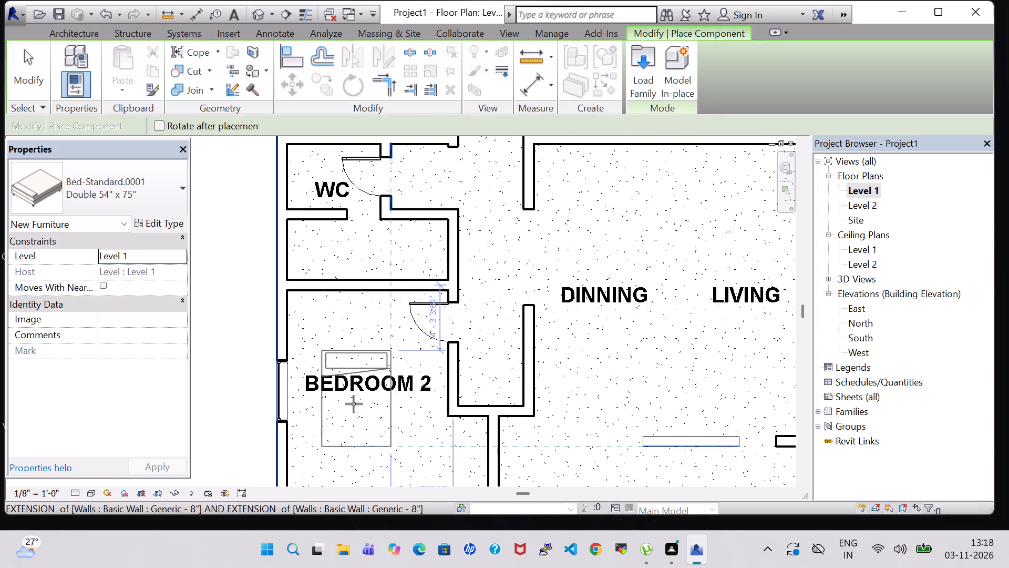
scroll(354, 404, down, 1)
key(space)
key(space)
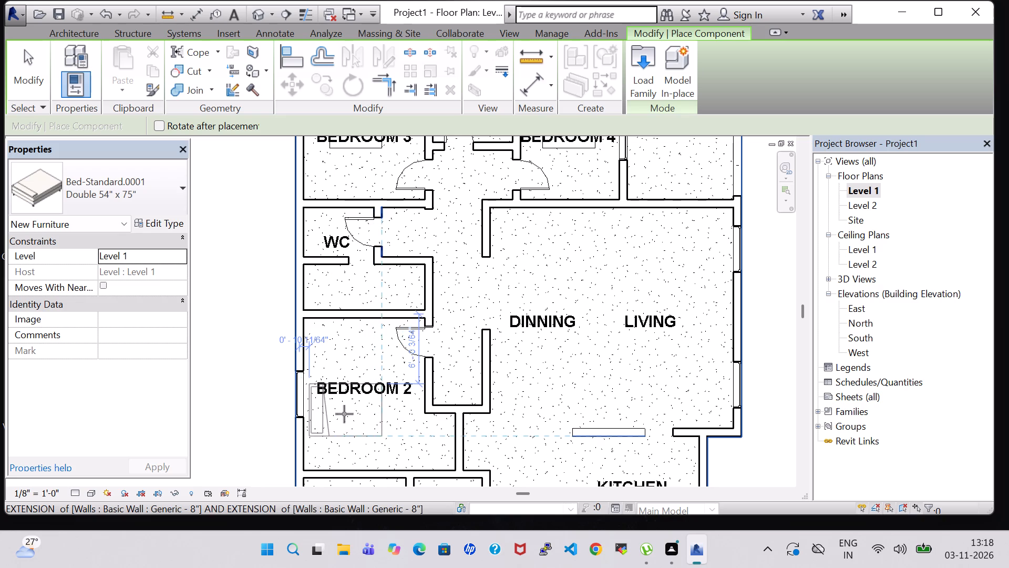
click(344, 414)
key(Escape)
key(Escape)
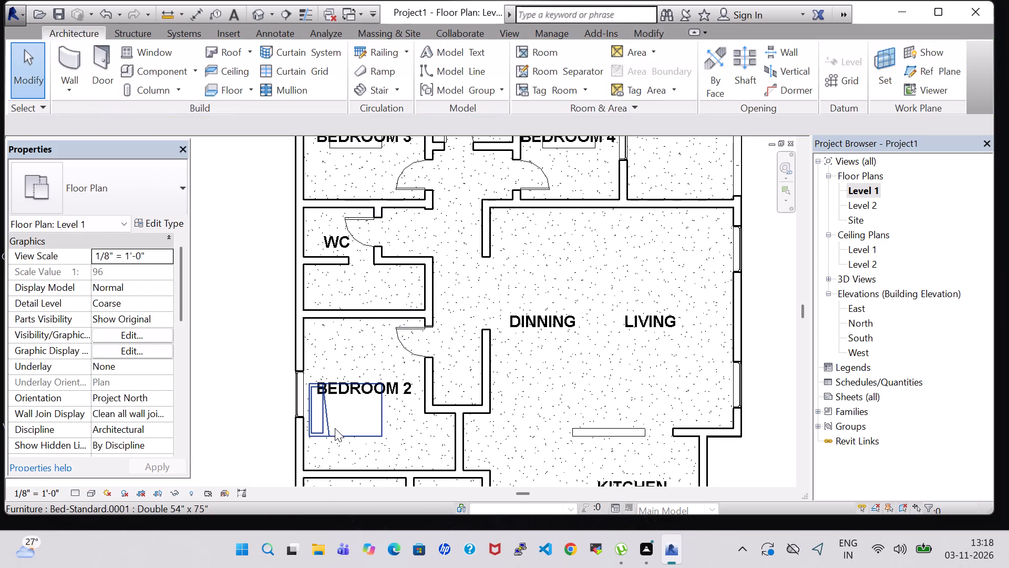
Nudge the Bedroom 2 bed closer to the outer window wall, to about 7" from it.
click(335, 428)
key(Left)
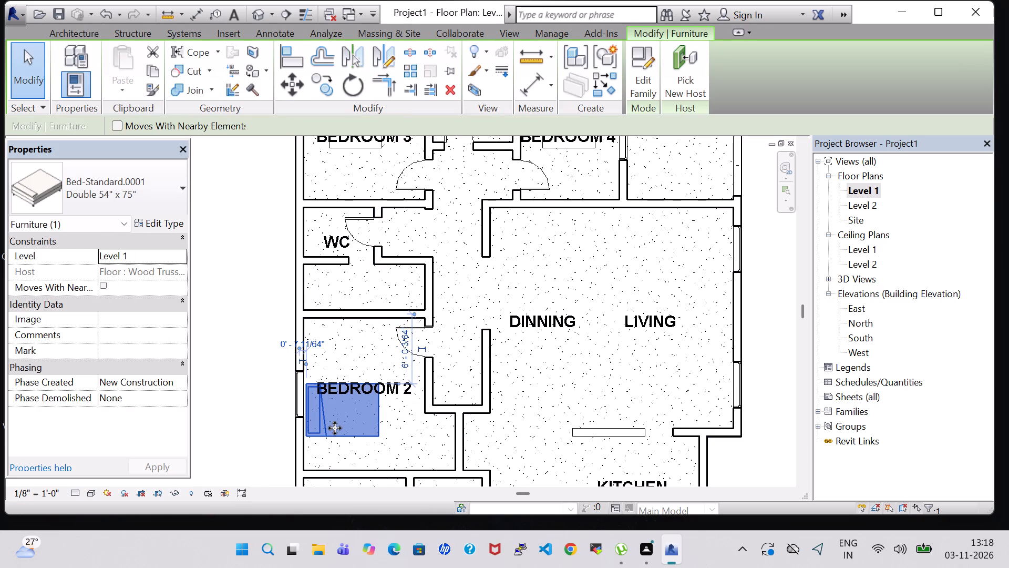
key(Left)
key(Right)
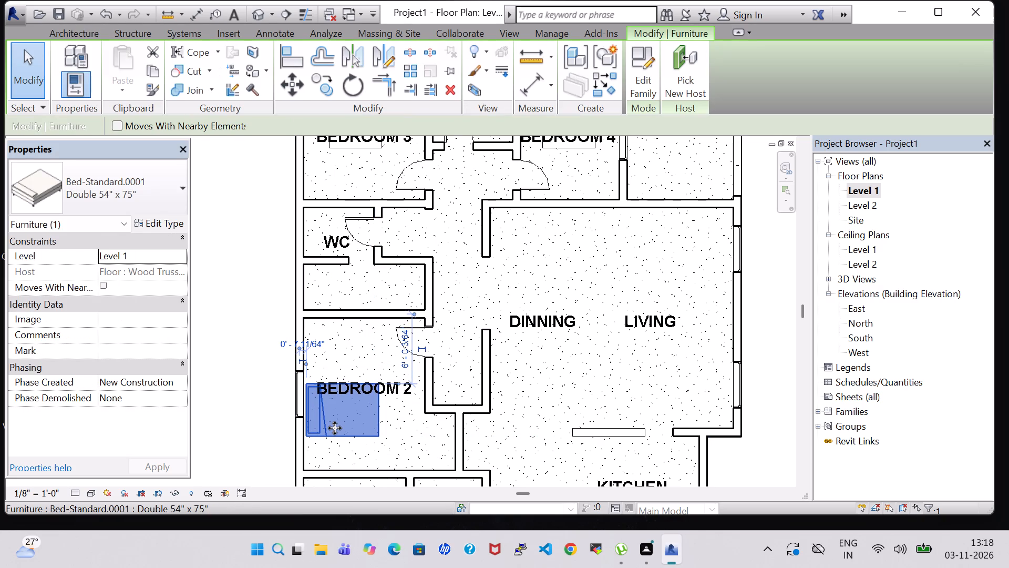
click(251, 397)
Nudge the Bedroom 2 bed along the window wall towards the door side, to about 4' 4" from the partition wall.
scroll(281, 384, down, 1)
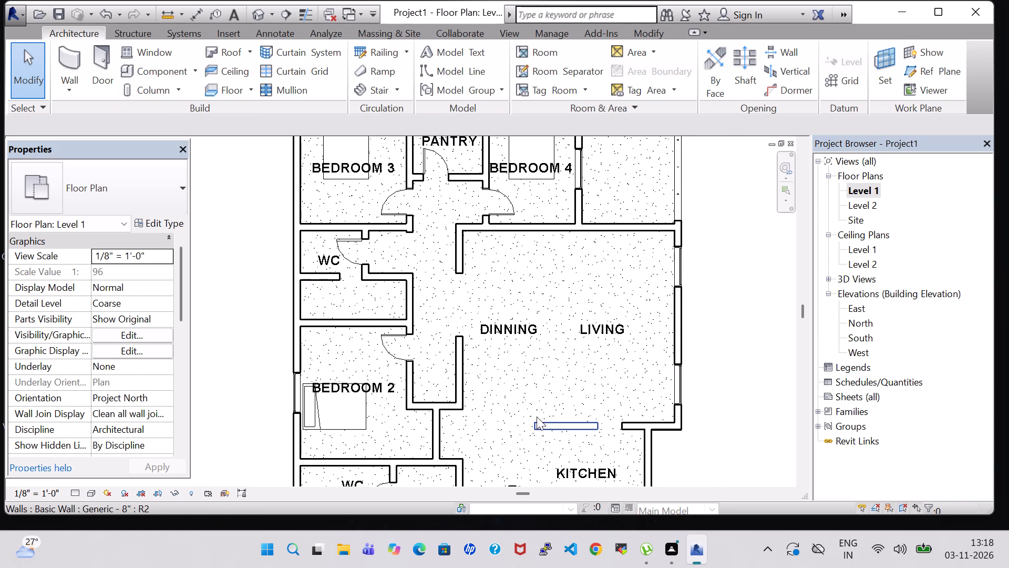
click(310, 414)
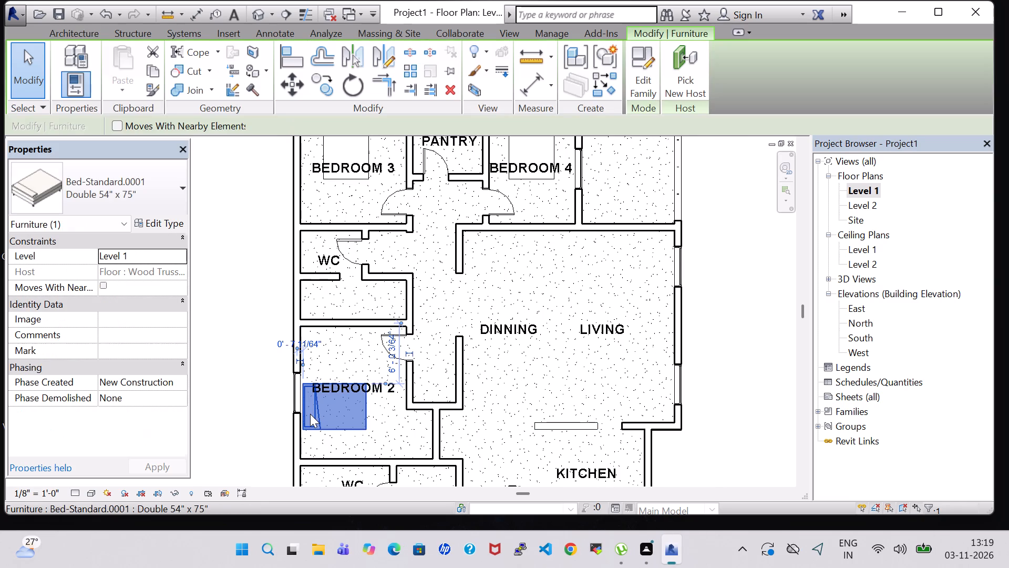
key(Up)
key(Up)
key(Up)
key(Up)
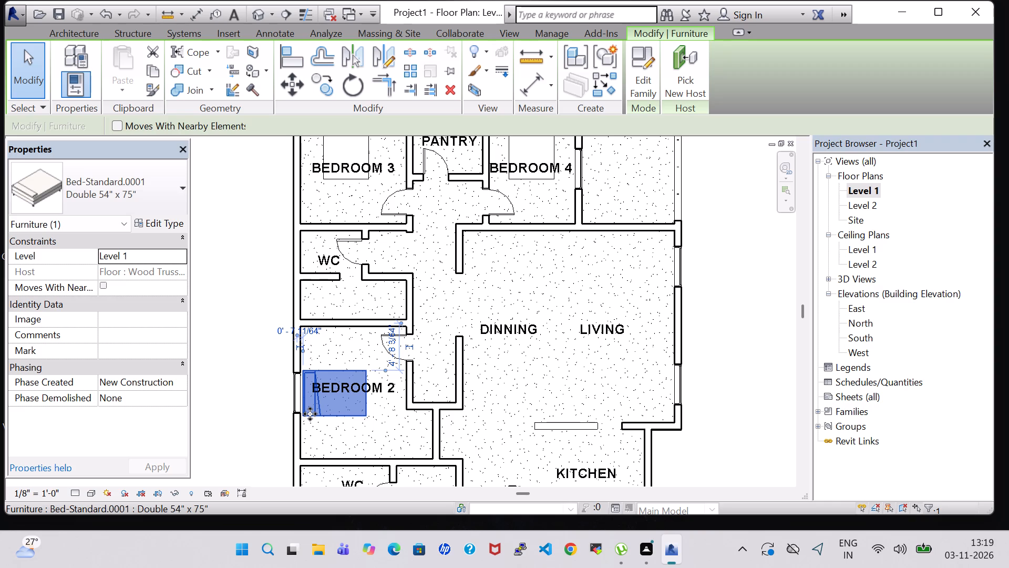
key(Up)
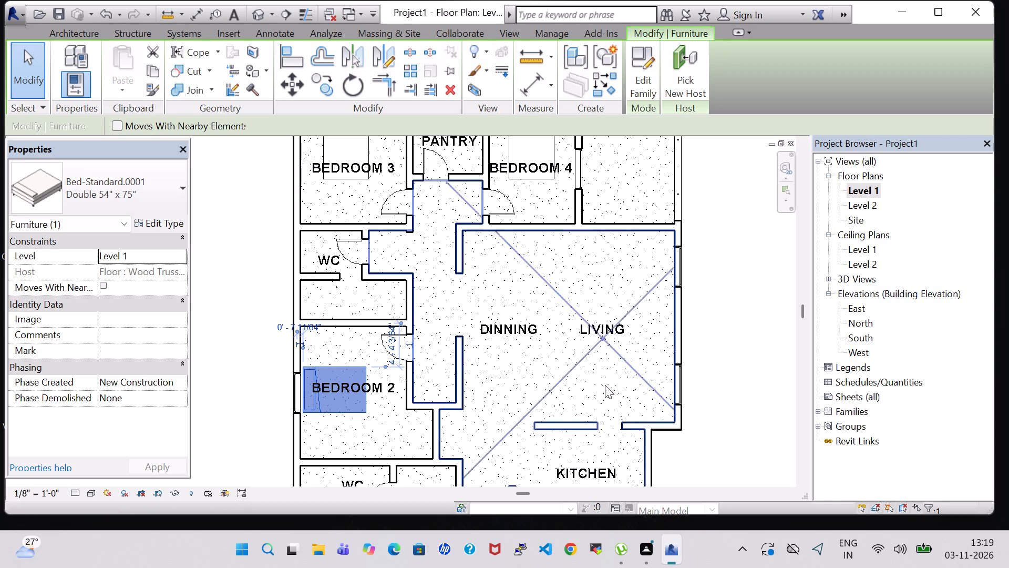
click(744, 350)
Place a Double 54" x 75" bed in the Master Bedroom, rotated so its head faces the window wall, about 3' 8" from the WC wall.
scroll(738, 356, down, 1)
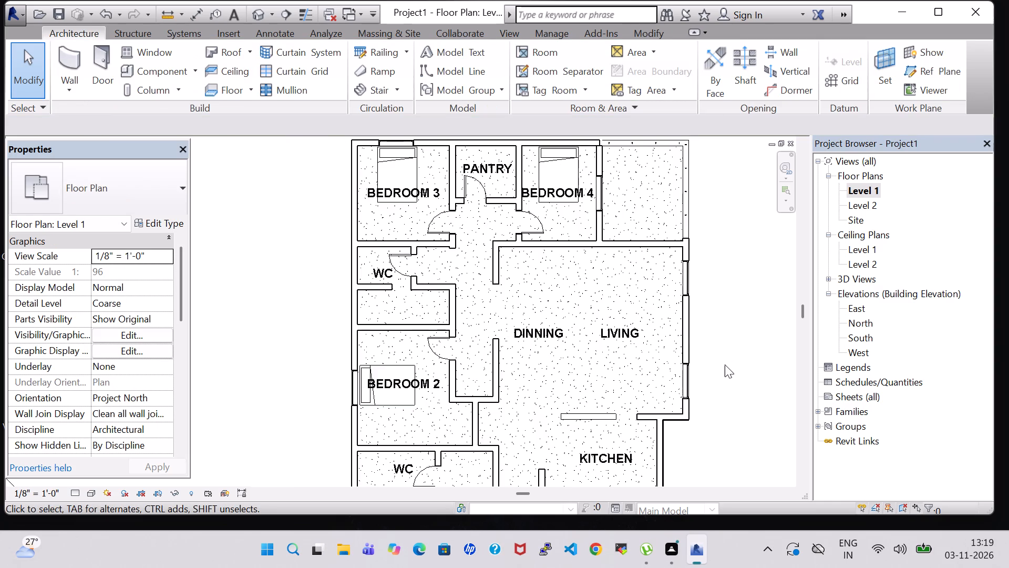
middle_drag(723, 367, 674, 333)
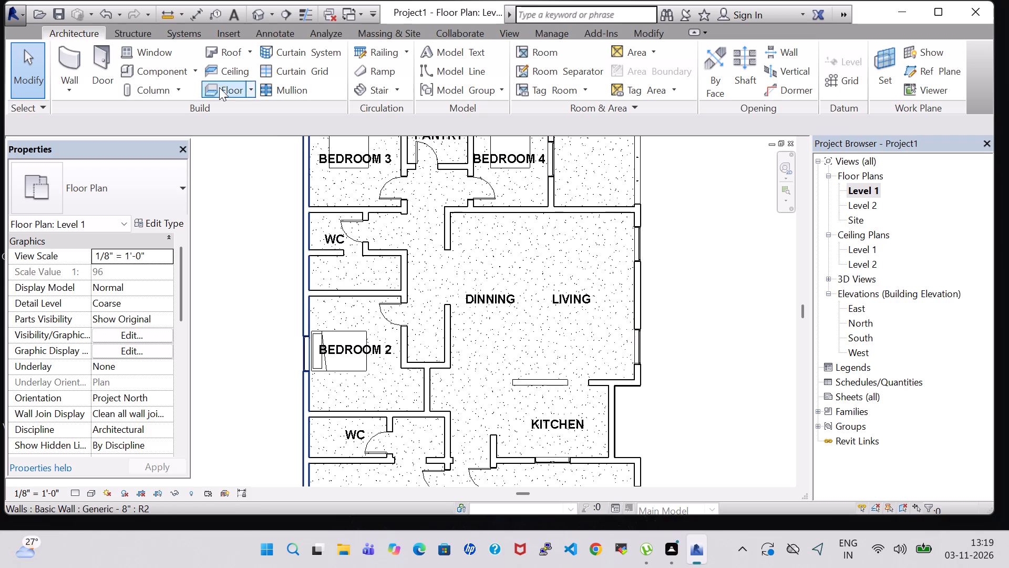
click(142, 72)
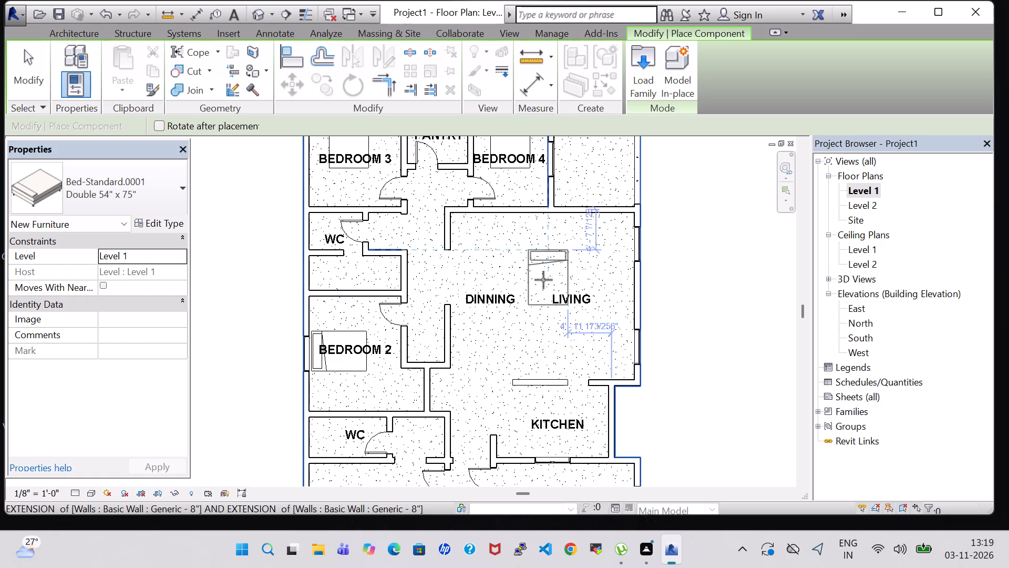
scroll(541, 287, down, 1)
middle_drag(541, 287, 540, 186)
scroll(365, 392, up, 4)
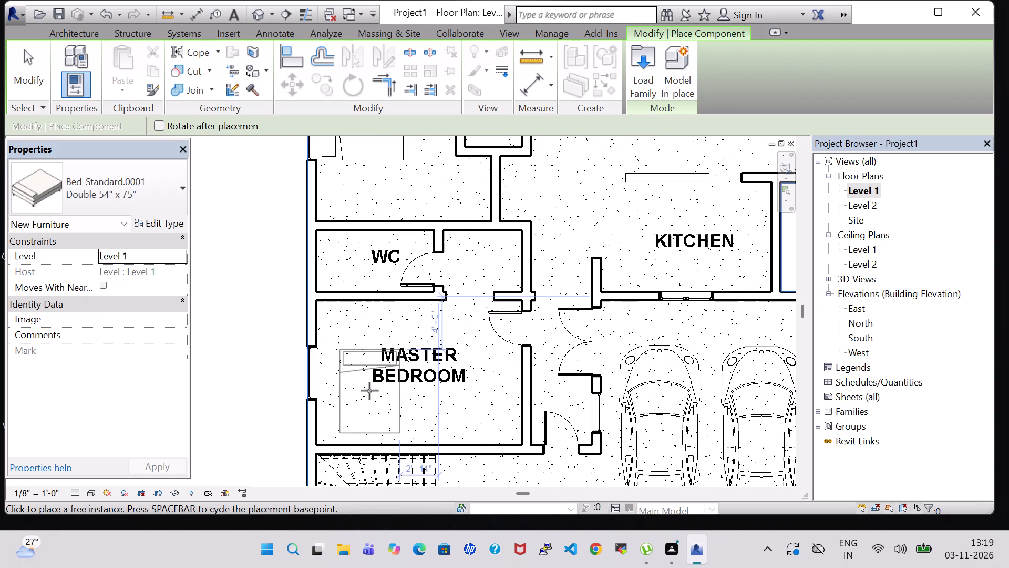
key(space)
scroll(369, 388, up, 2)
click(358, 371)
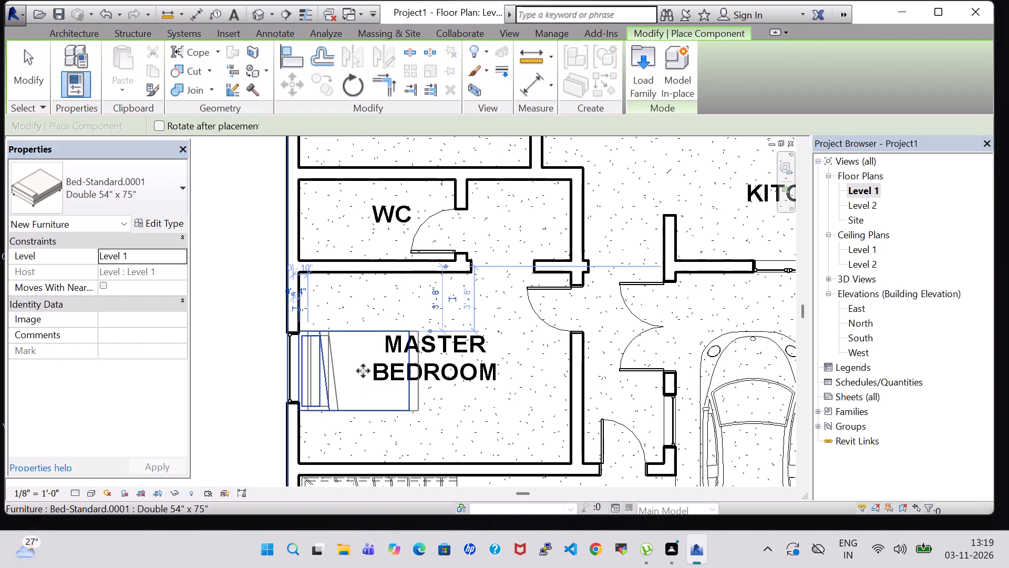
key(Escape)
key(Escape)
Nudge the Master Bedroom bed slightly off the window wall and towards the WC wall, to about 3' 6" from the WC wall.
click(362, 331)
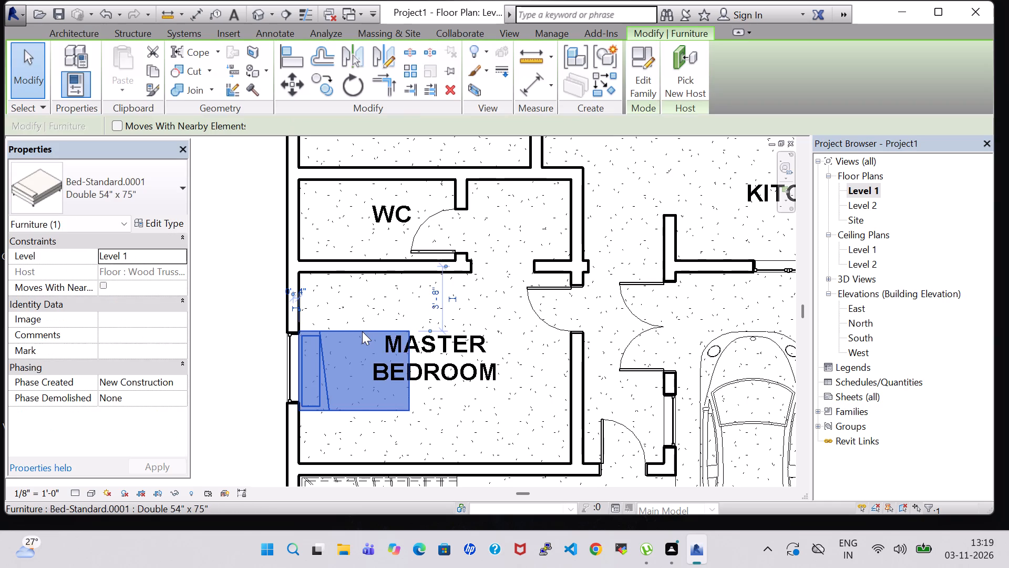
key(Right)
key(Up)
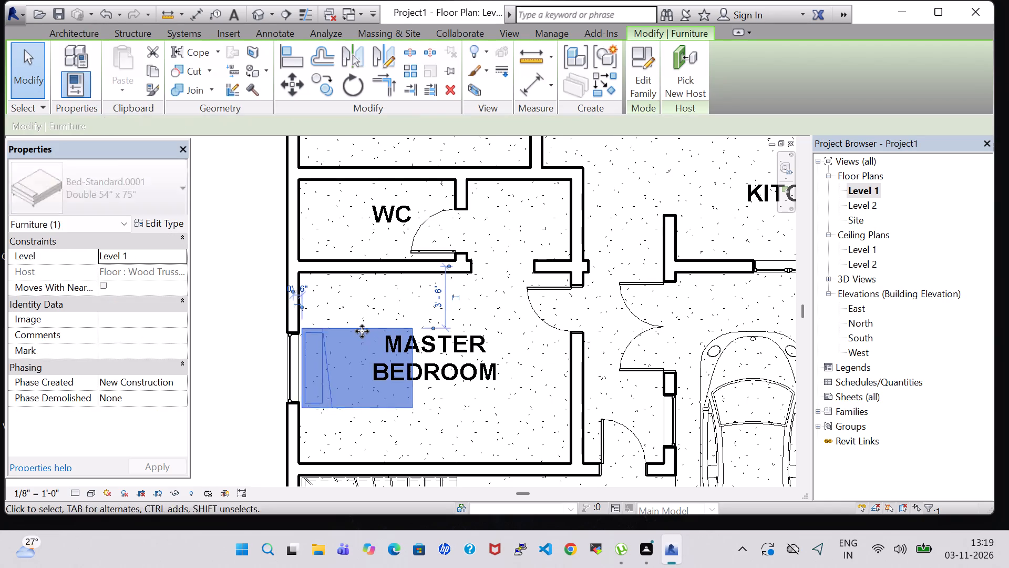
click(209, 285)
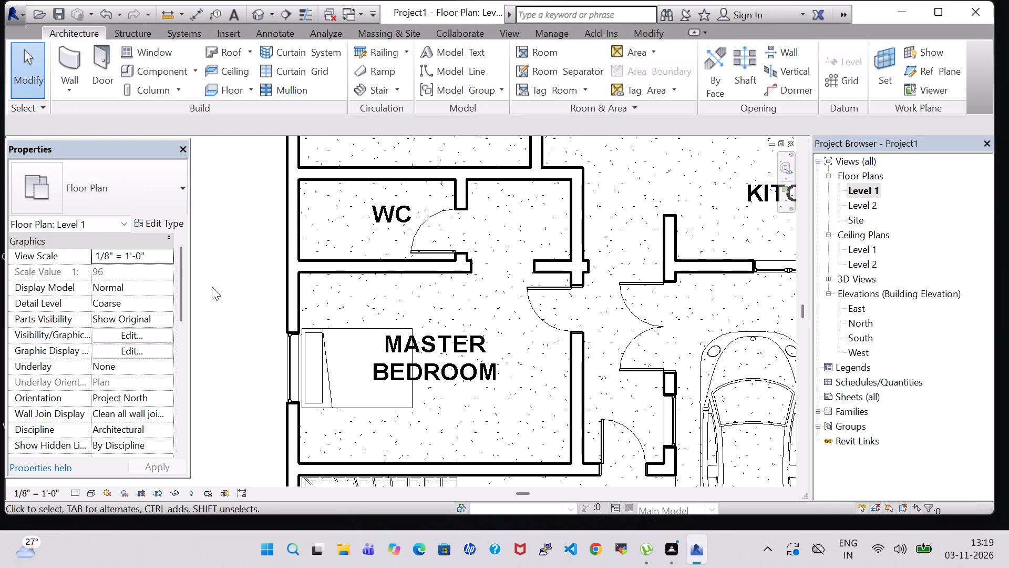
Shift the Master Bedroom room tag away from the window wall and slightly towards the staircase so it overlaps the bed less.
scroll(212, 288, down, 4)
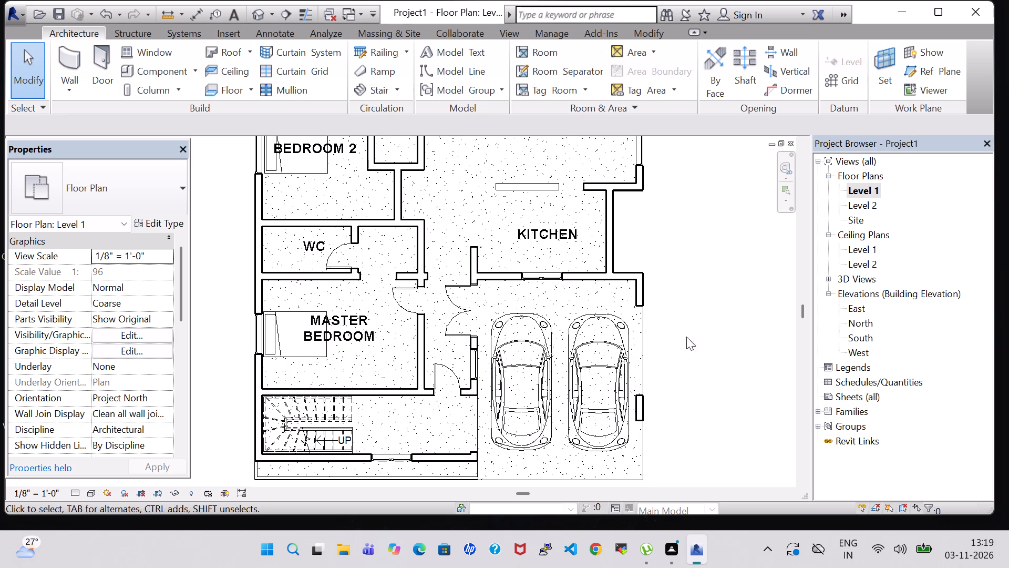
click(712, 316)
click(362, 332)
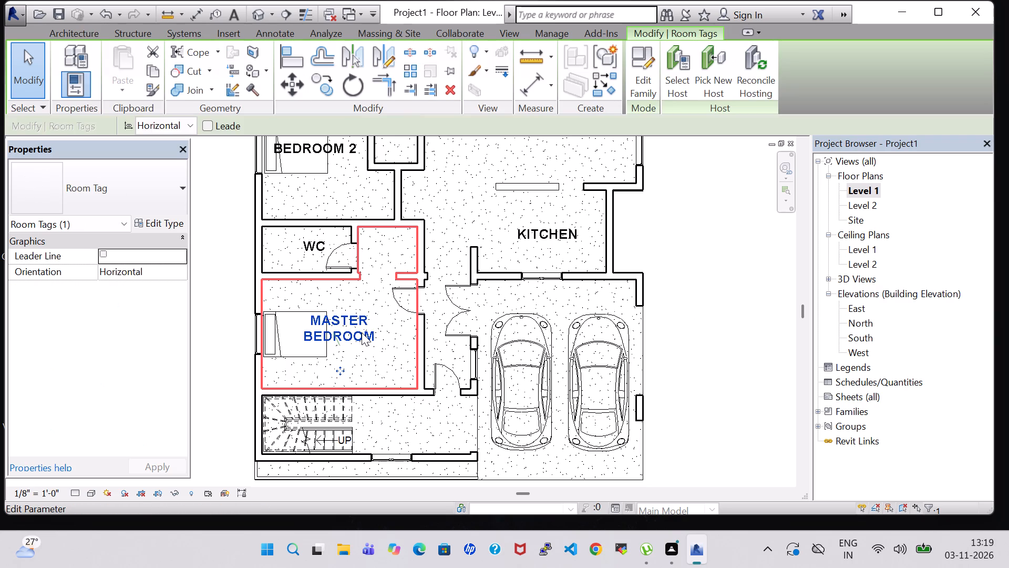
key(Right)
key(Right)
key(Right)
key(Right)
key(Right)
key(Right)
key(Right)
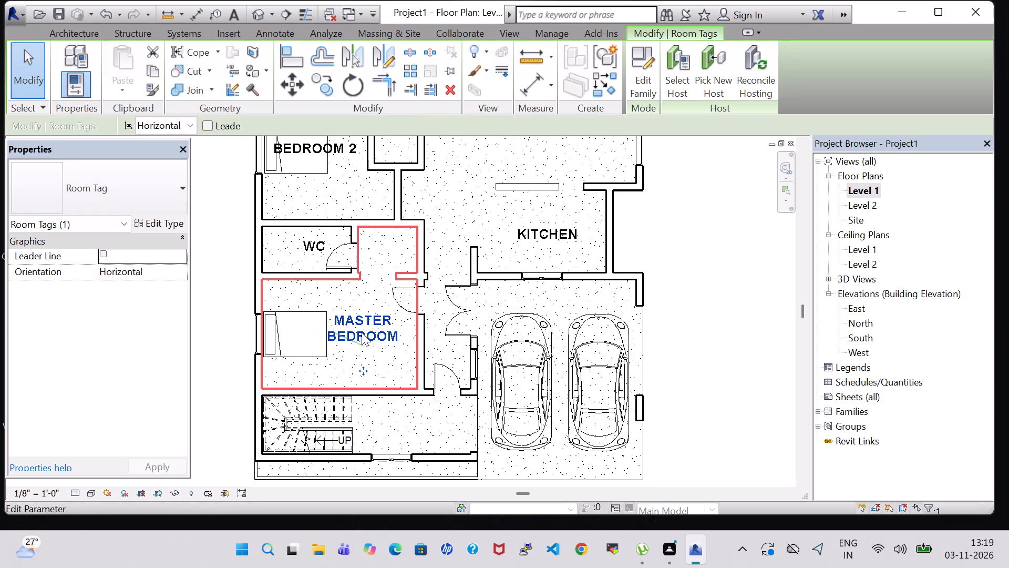
key(Down)
key(Left)
key(Left)
key(Left)
key(Left)
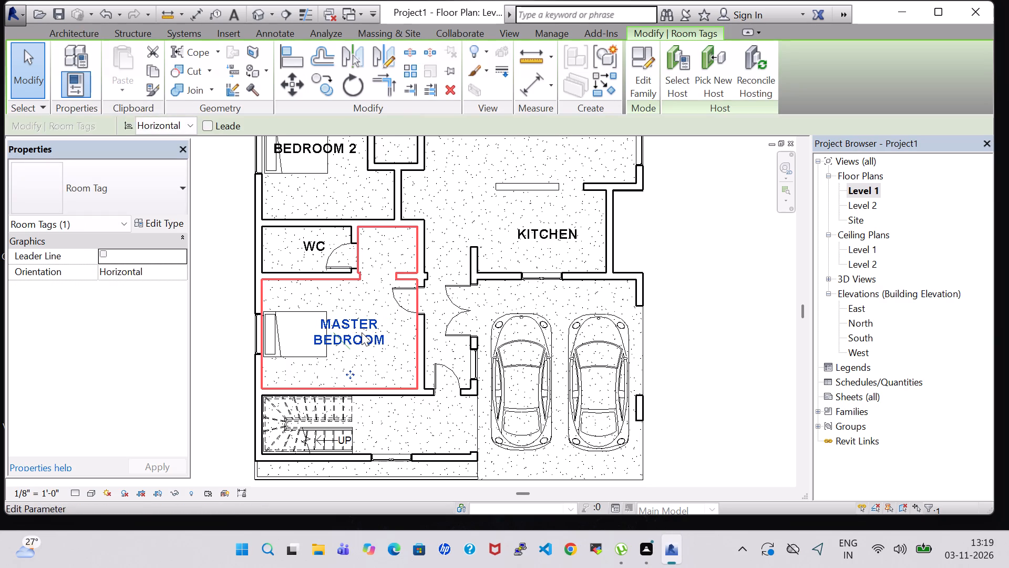
key(Down)
click(693, 283)
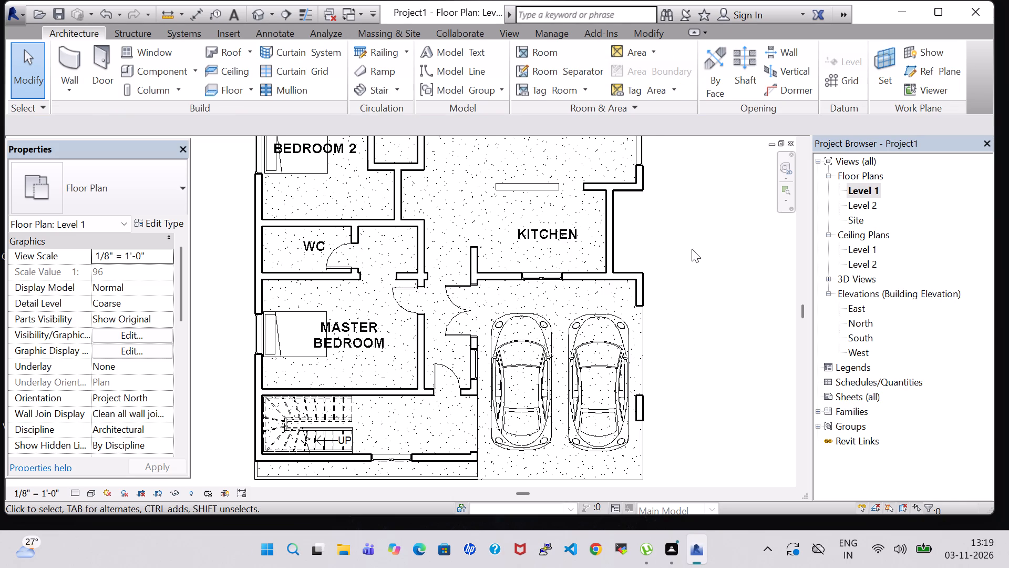
Look over the whole Level 1 plan to check the bed layout in the bedrooms.
scroll(692, 249, down, 3)
middle_drag(696, 237, 634, 300)
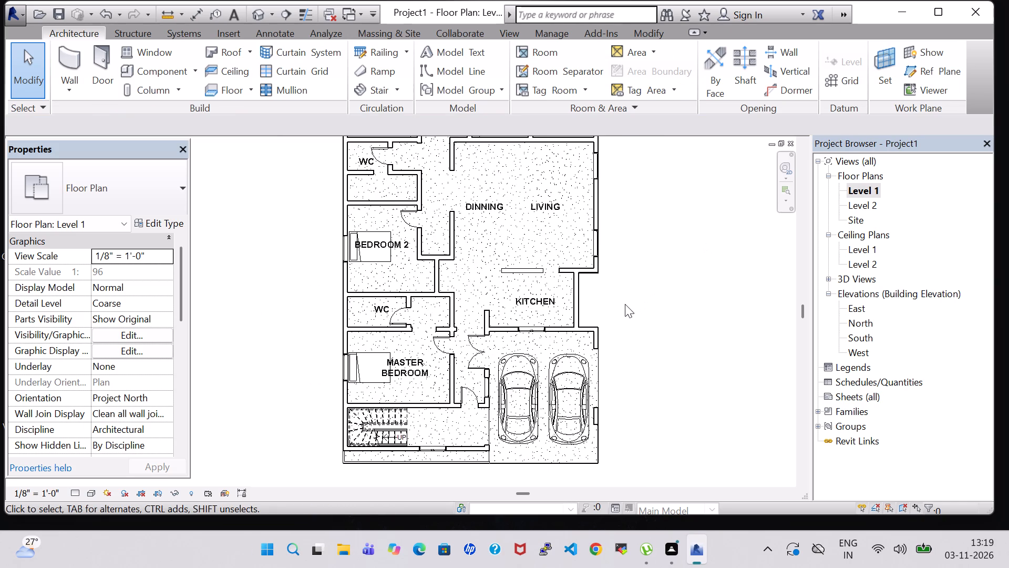
scroll(626, 242, down, 1)
middle_drag(652, 230, 617, 281)
scroll(617, 281, down, 2)
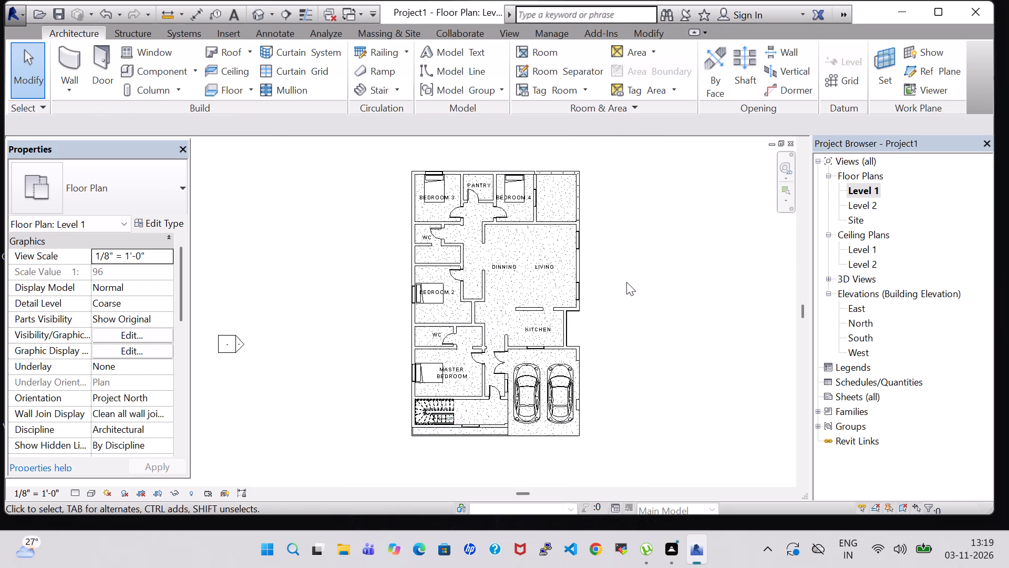
middle_drag(626, 282, 622, 278)
scroll(444, 155, up, 6)
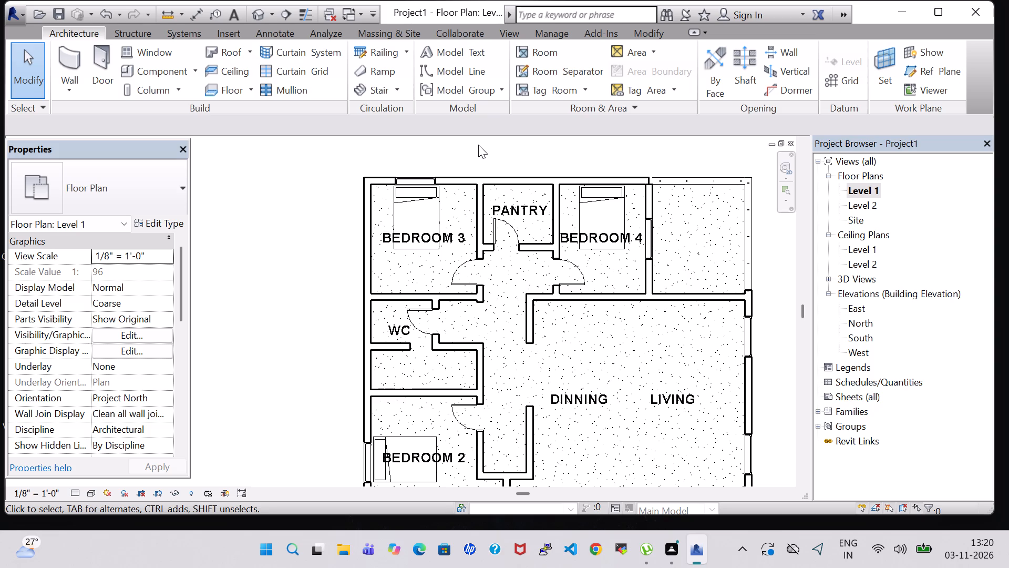
click(478, 145)
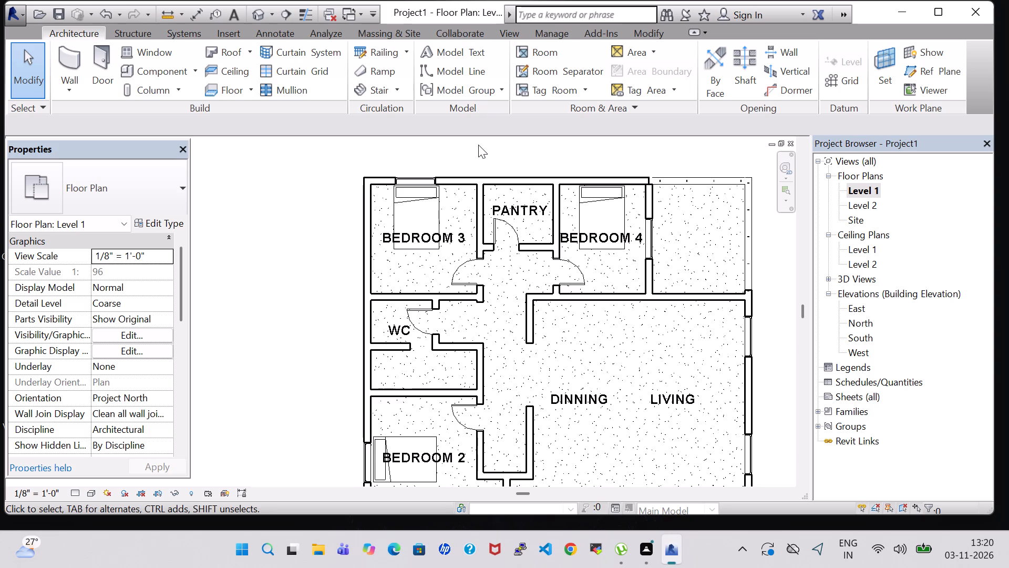
scroll(477, 215, down, 3)
middle_drag(716, 311, 680, 274)
scroll(680, 274, down, 1)
middle_drag(684, 280, 677, 260)
scroll(677, 260, down, 1)
middle_drag(677, 260, 656, 255)
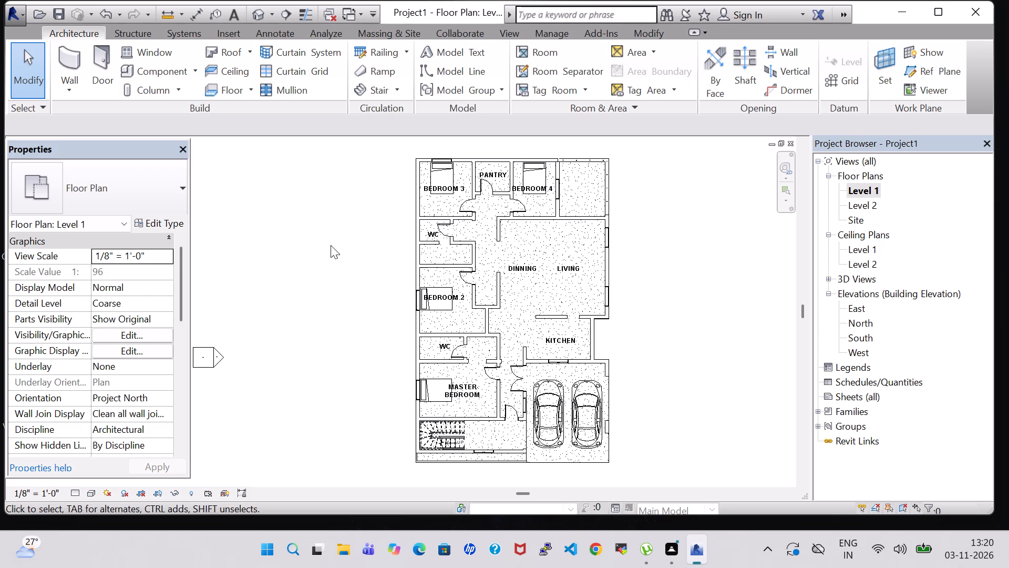
Load the Table-End family from the Tables folder of the US Imperial Furniture library for component placement.
click(145, 63)
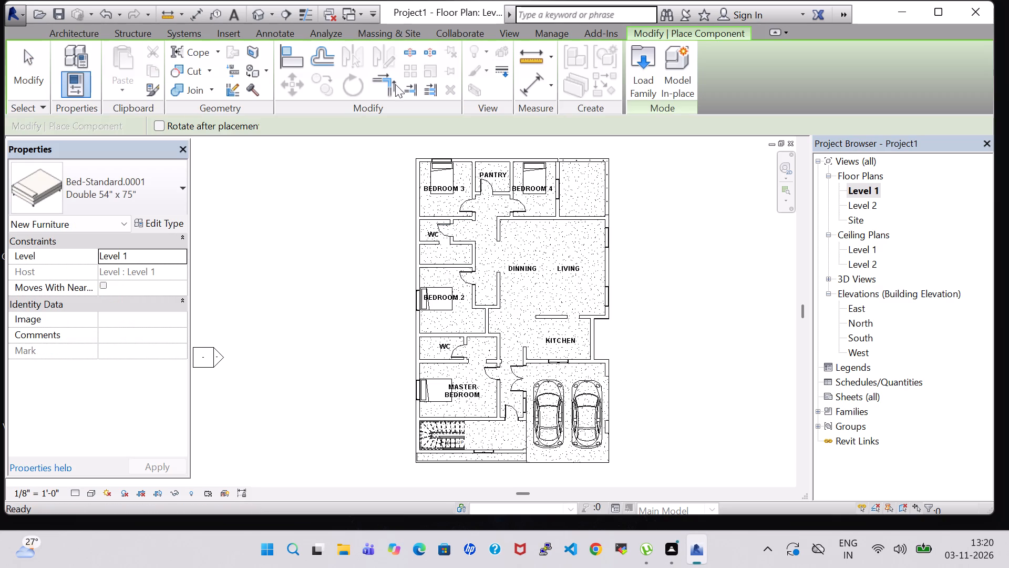
click(643, 70)
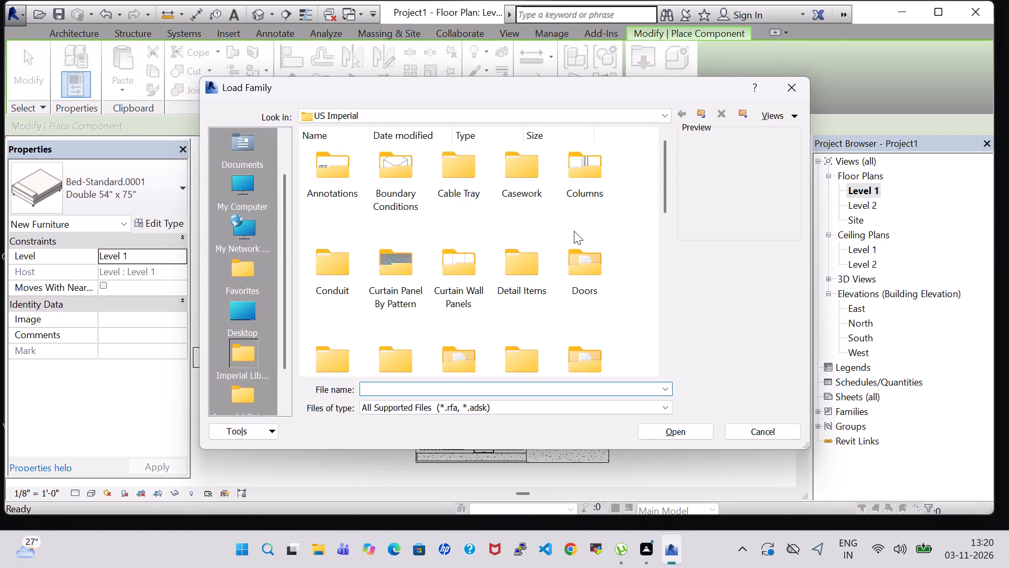
scroll(574, 235, down, 1)
double_click(591, 218)
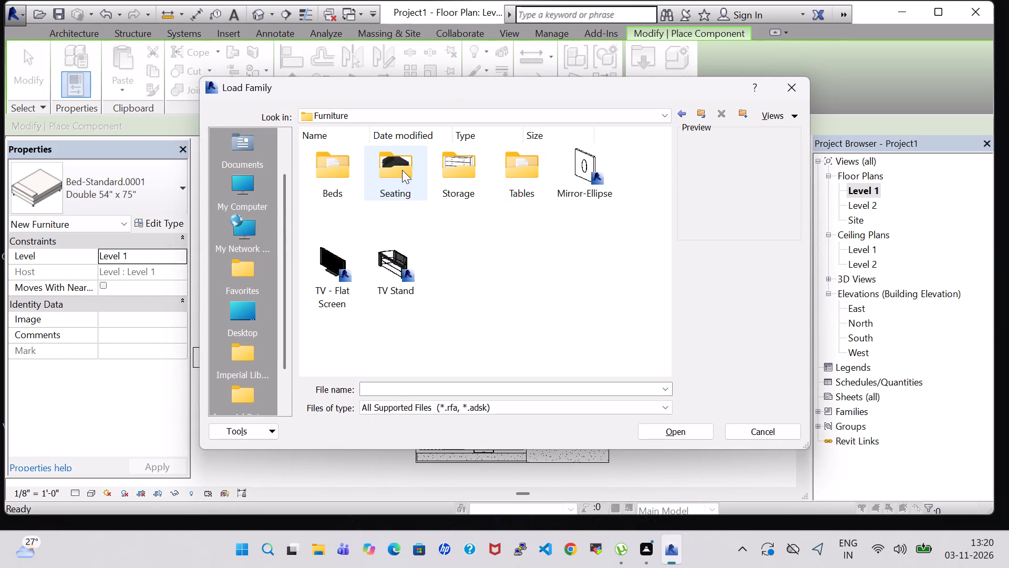
click(536, 162)
click(536, 162)
click(492, 256)
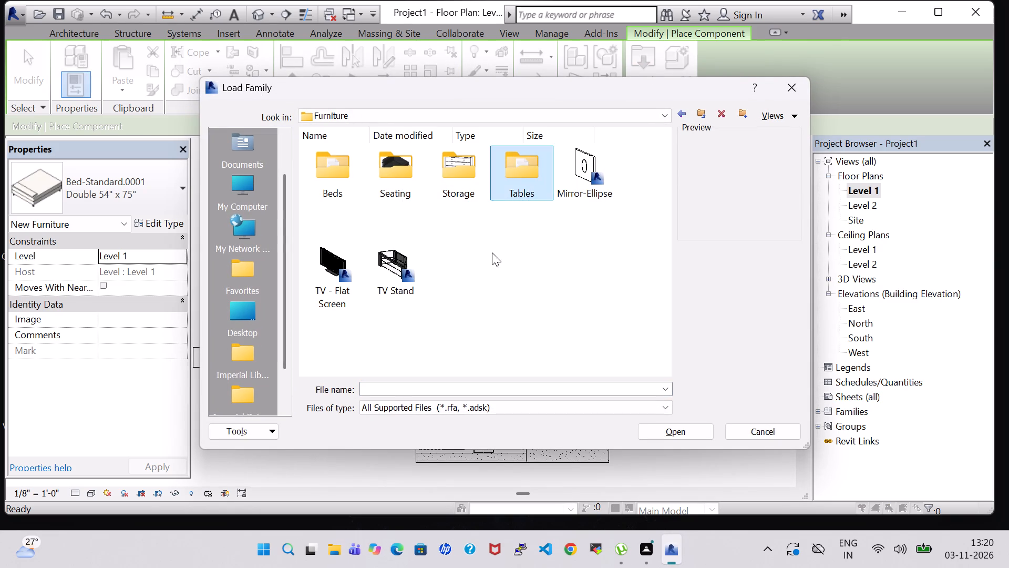
double_click(518, 195)
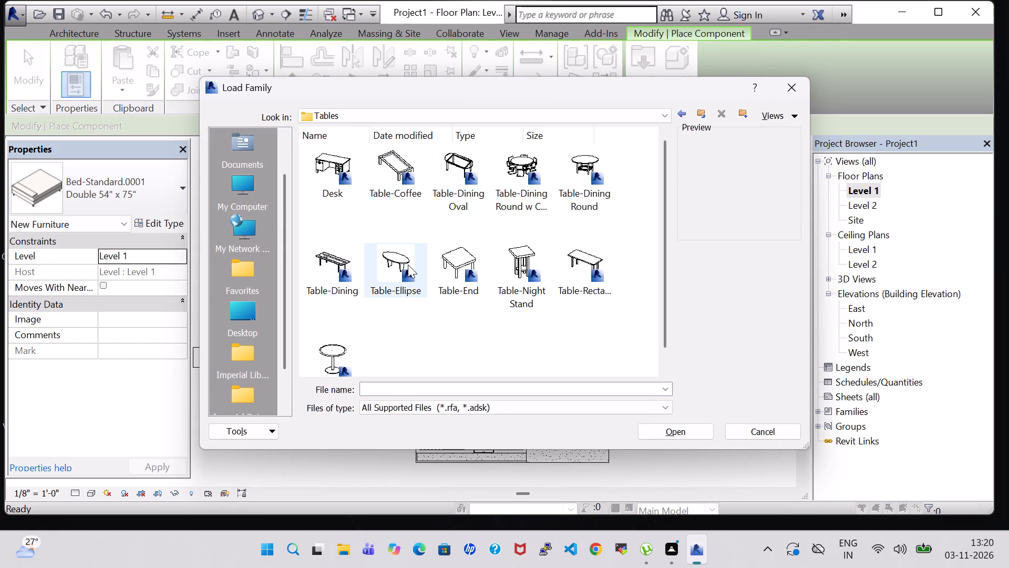
click(441, 266)
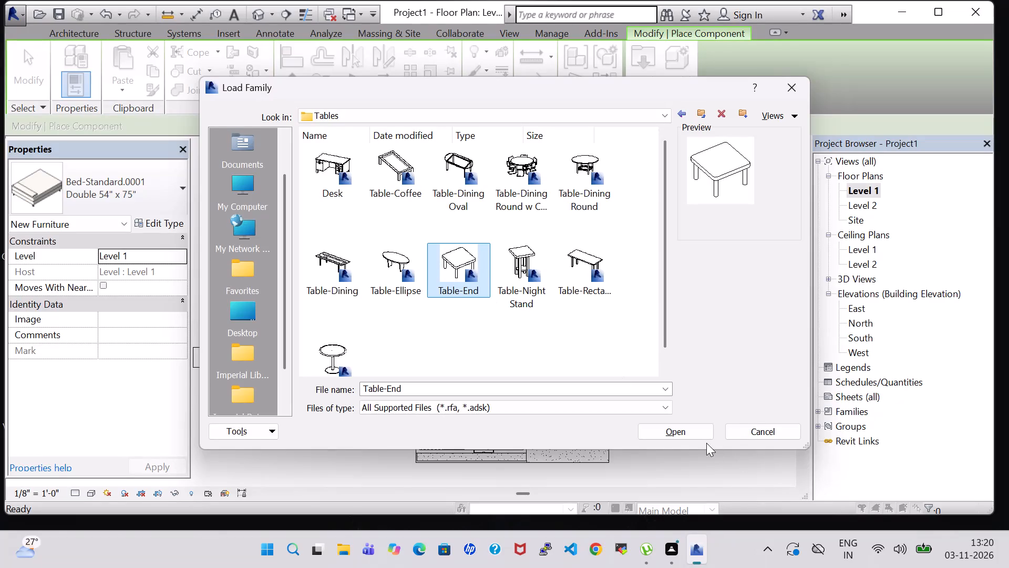
click(693, 431)
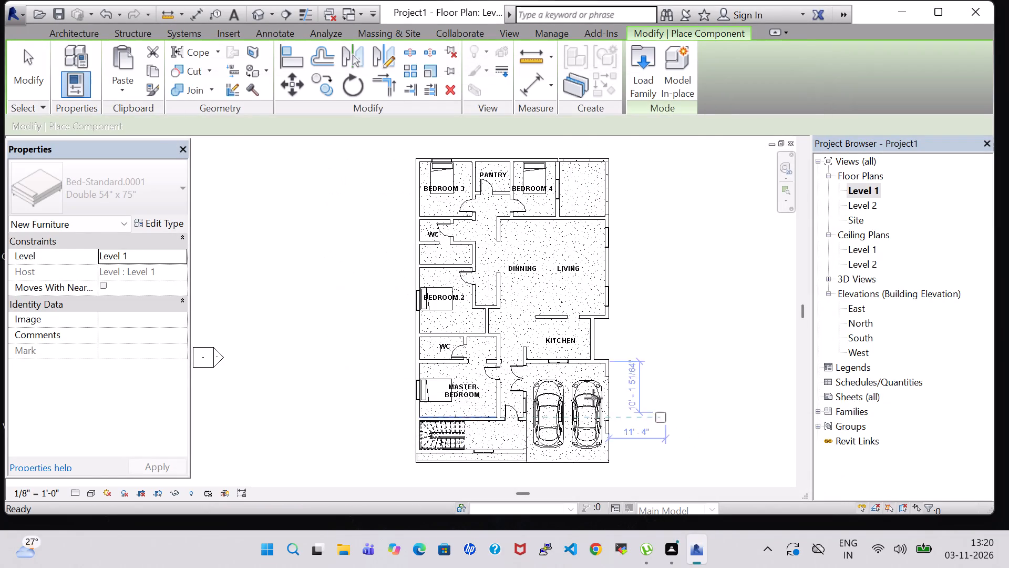
Place two Table-End 24" x 24" tables in the Master Bedroom against the window wall, one on each side of the bed's head.
scroll(440, 374, up, 12)
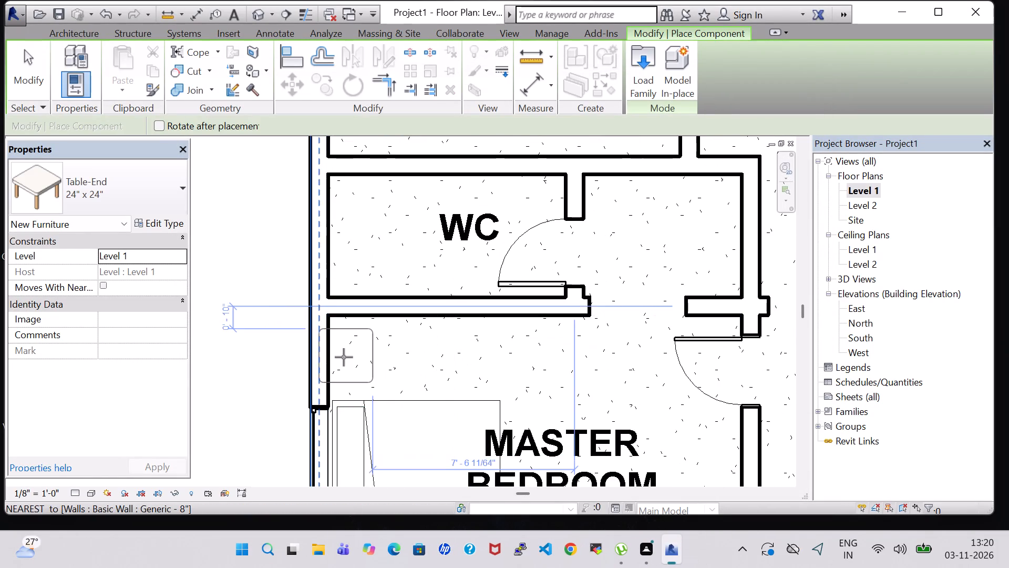
click(354, 357)
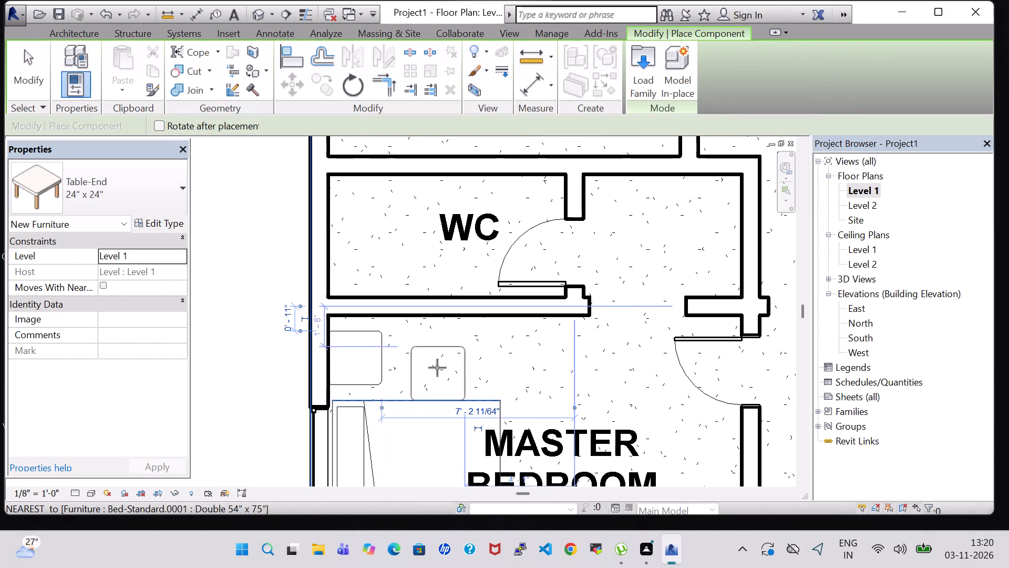
middle_drag(437, 368, 480, 181)
click(397, 370)
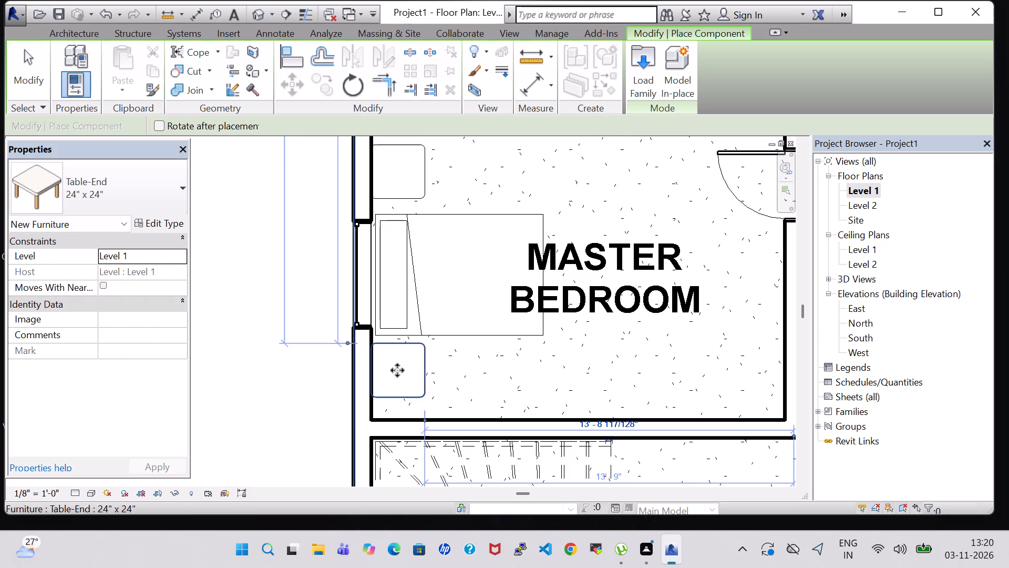
Place two Table-End 24" x 24" tables in Bedroom 2 against the window wall, one on each side of the bed's head.
scroll(479, 207, down, 4)
middle_drag(480, 203, 373, 432)
scroll(372, 434, down, 2)
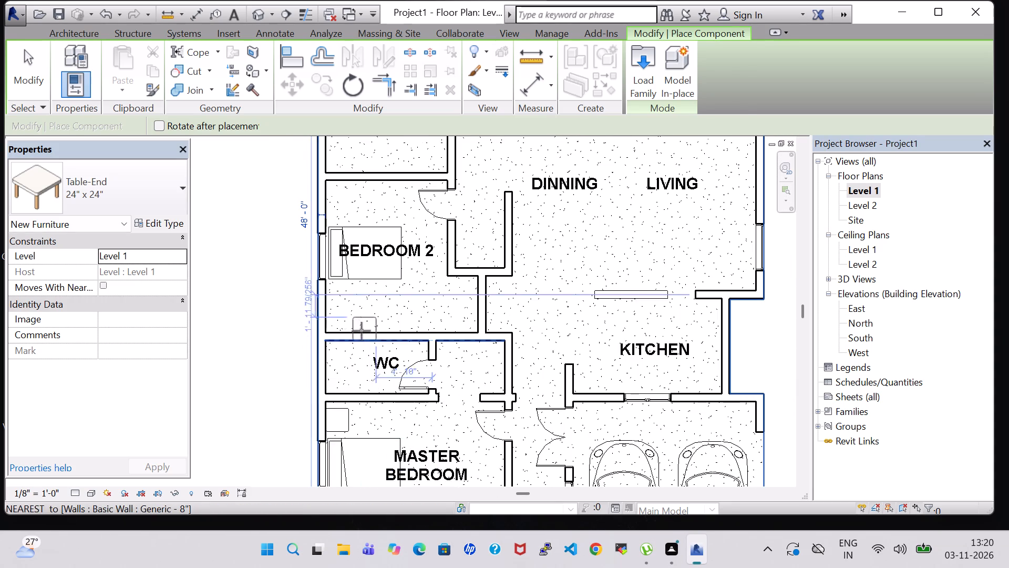
click(339, 303)
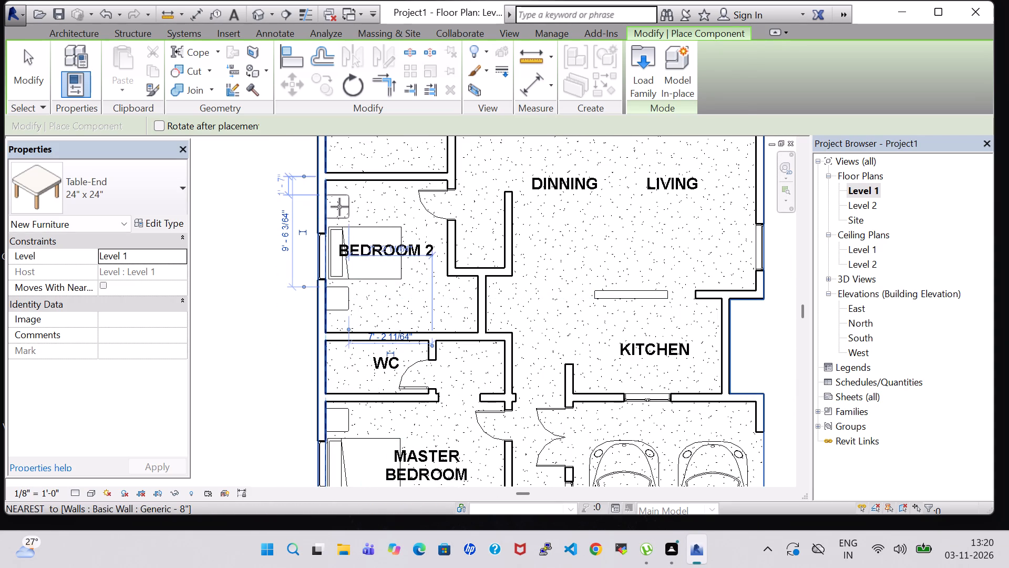
click(339, 207)
Shift the double bed in Bedroom 3 slightly toward the pantry side to free space for an end table.
middle_drag(363, 201, 345, 304)
scroll(345, 304, down, 4)
scroll(336, 208, up, 4)
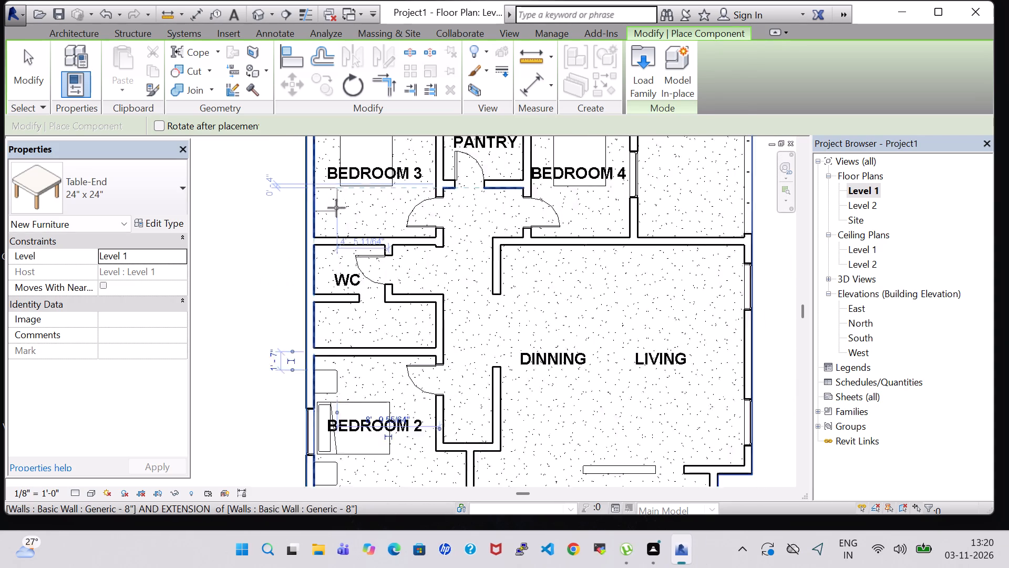
middle_drag(336, 208, 332, 320)
scroll(328, 311, up, 4)
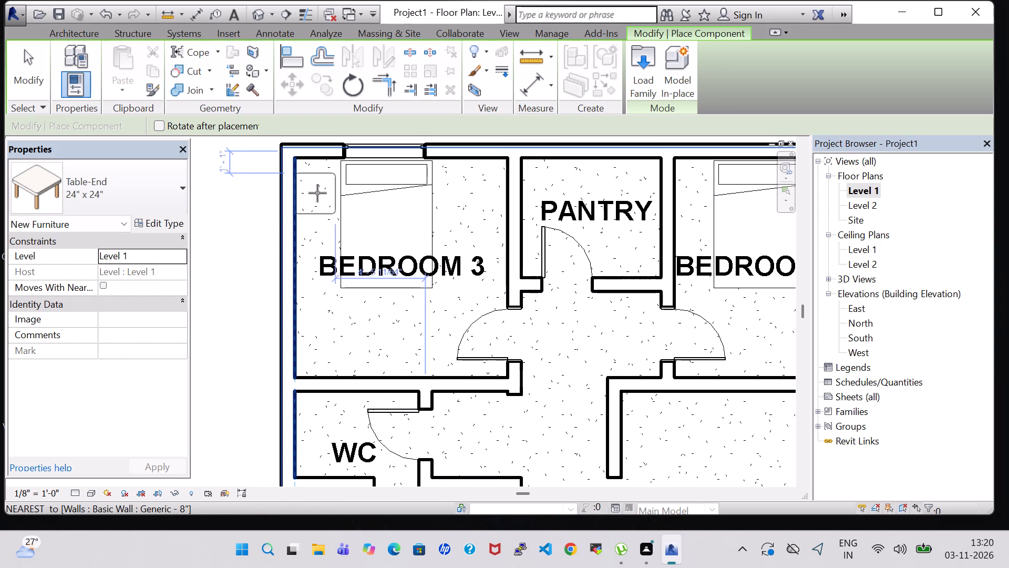
key(Escape)
key(Escape)
click(392, 194)
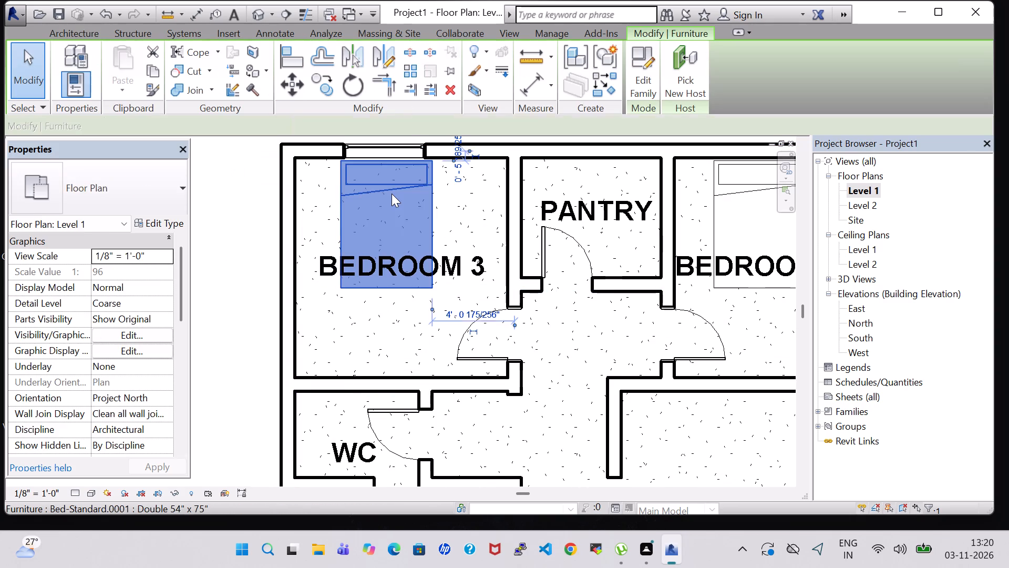
key(Right)
key(Right)
key(Left)
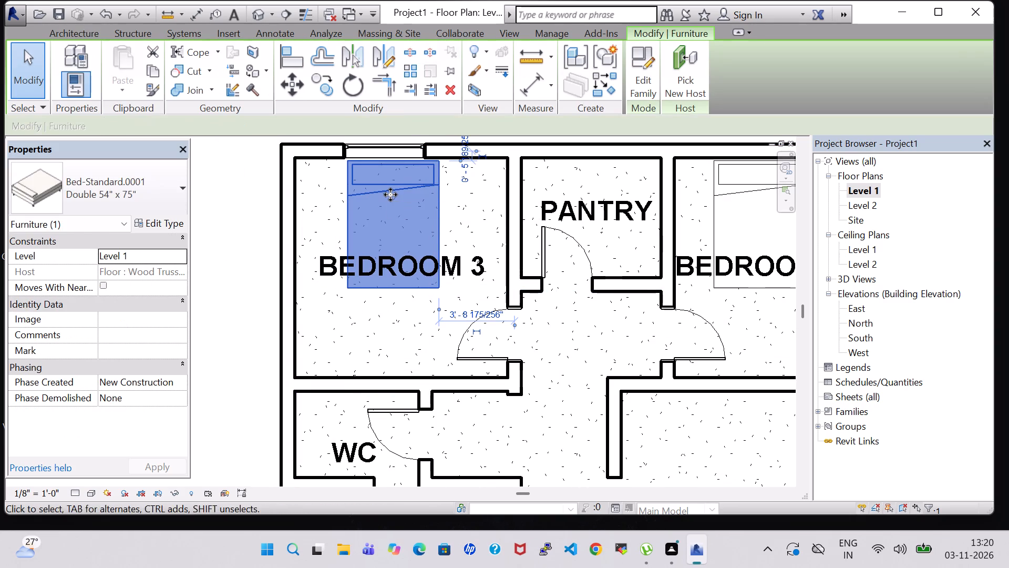
Place two Table-End 24" x 24" tables in Bedroom 3, one on each side of the bed's head.
click(56, 31)
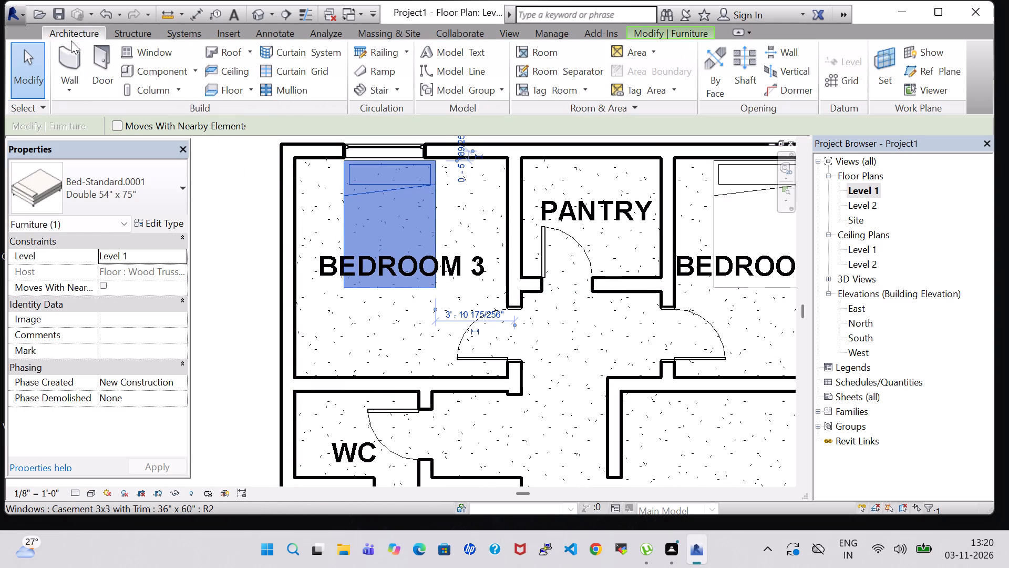
click(136, 65)
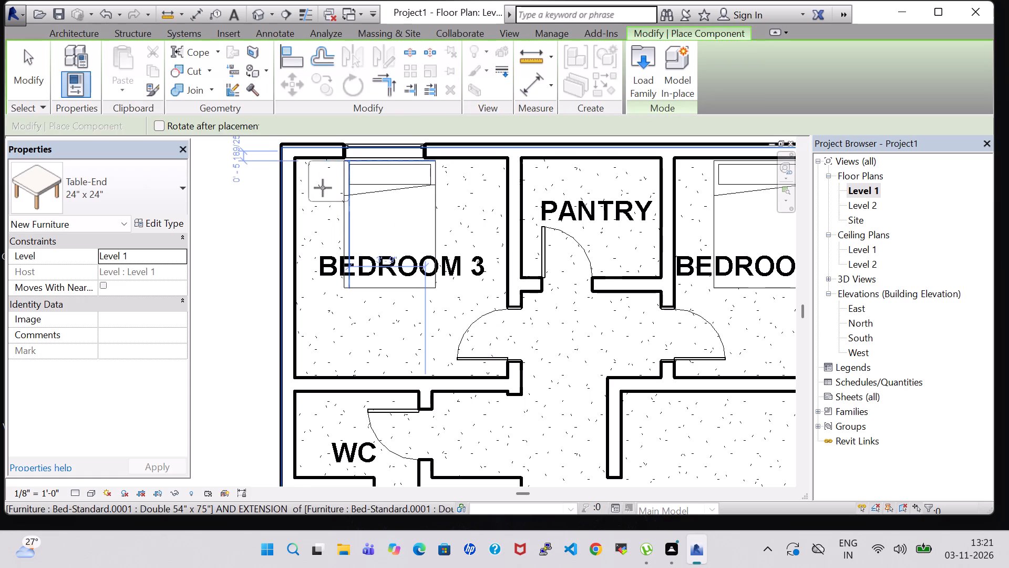
click(322, 188)
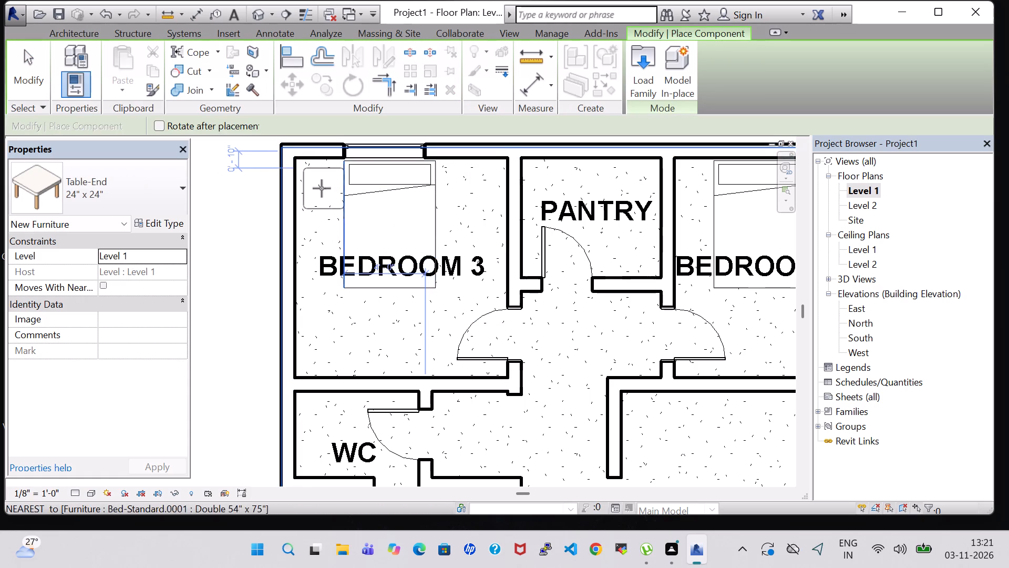
click(466, 182)
key(Escape)
key(Escape)
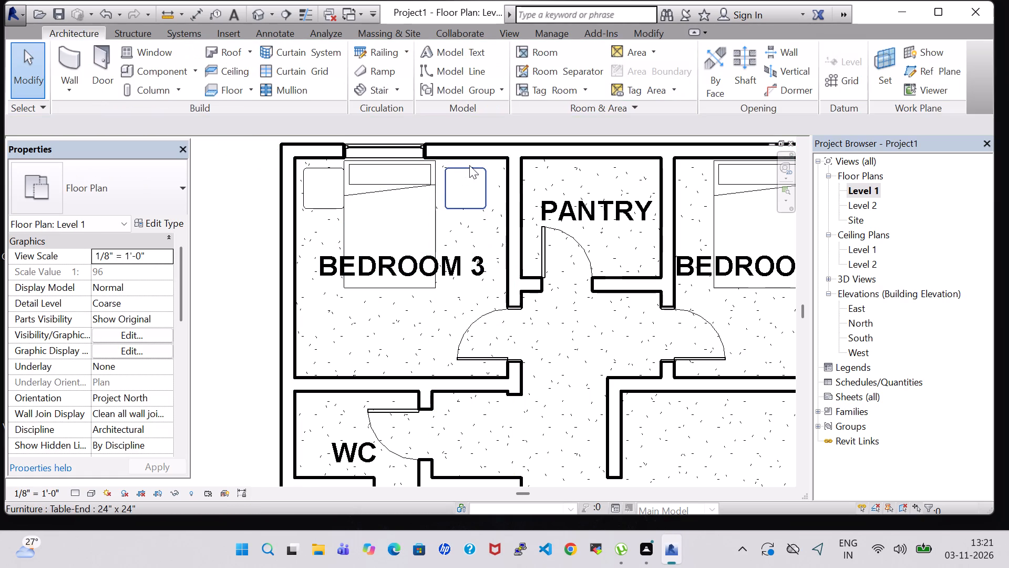
Nudge both Bedroom 3 end tables closer to the window wall, level with the bed's head, and slightly away from the pantry side.
click(469, 168)
key(Up)
key(Up)
key(Left)
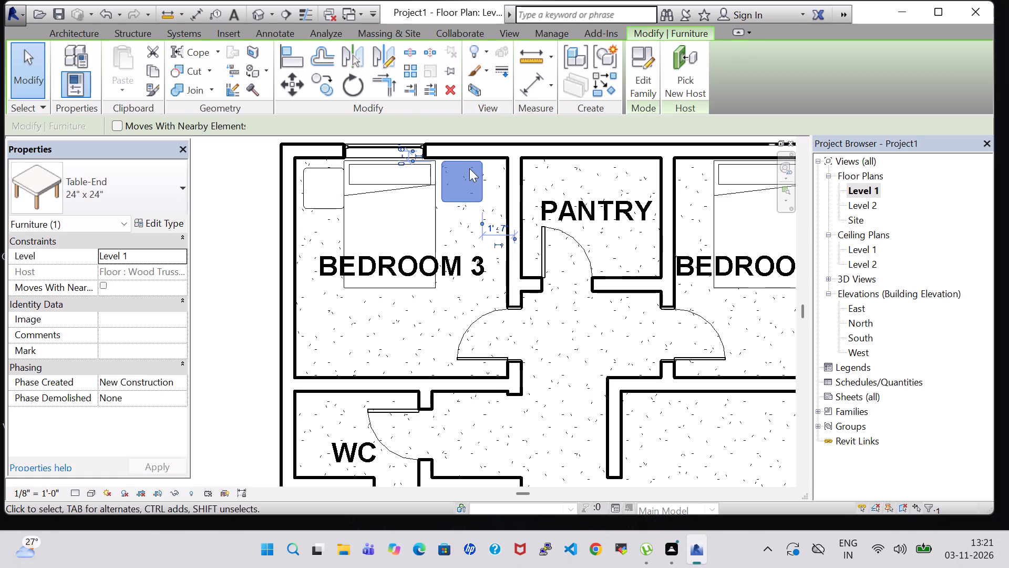
click(321, 210)
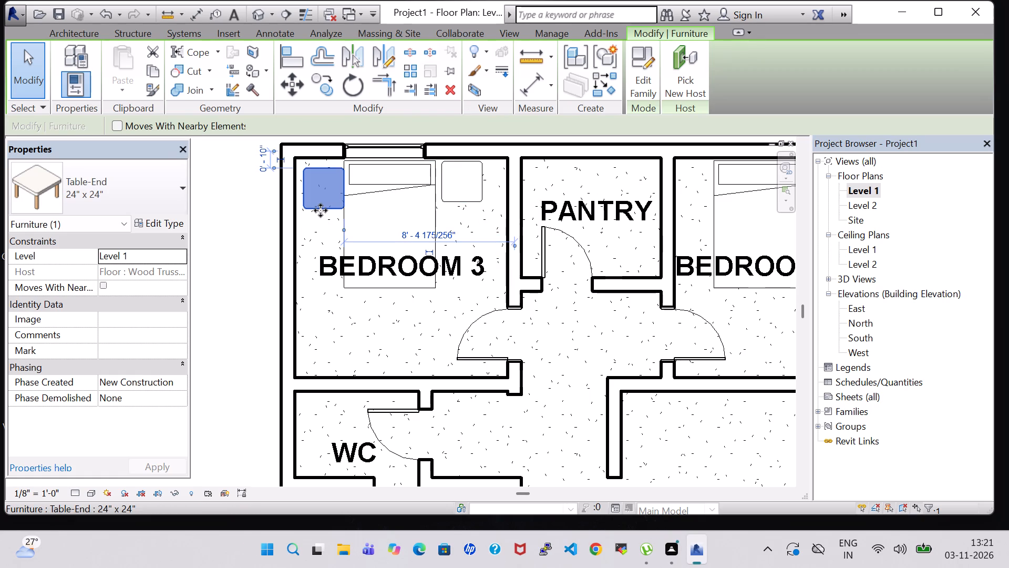
key(Left)
key(Up)
key(Up)
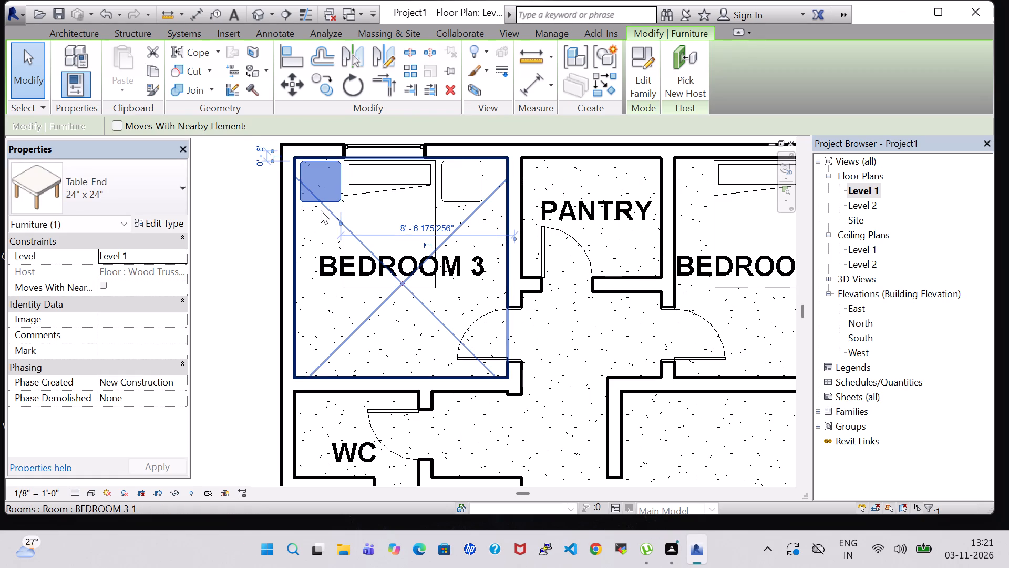
click(236, 277)
Nudge both Bedroom 2 end tables slightly off the window wall and closer to the bed.
scroll(234, 276, down, 4)
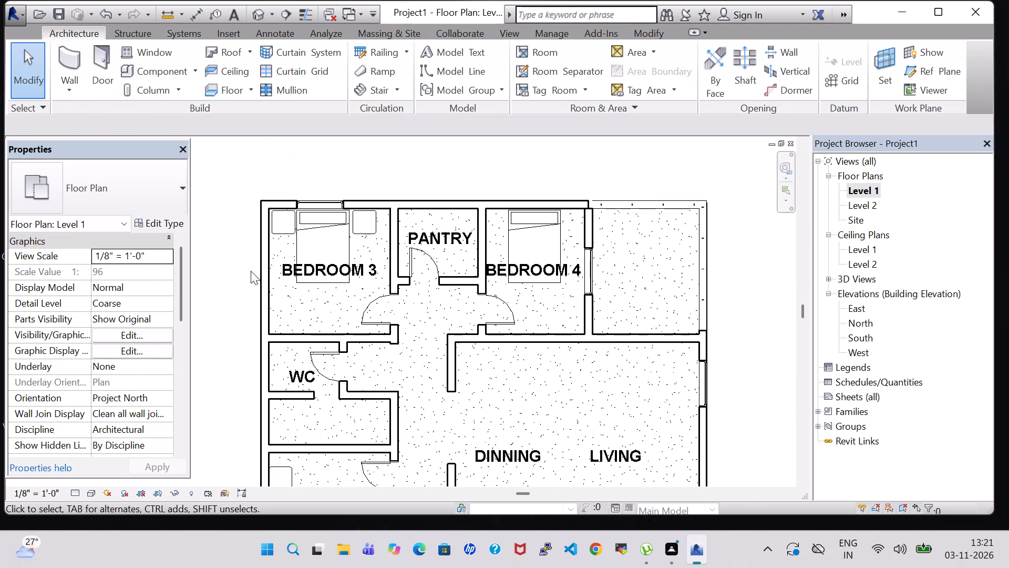
scroll(351, 339, down, 2)
middle_drag(469, 387, 534, 228)
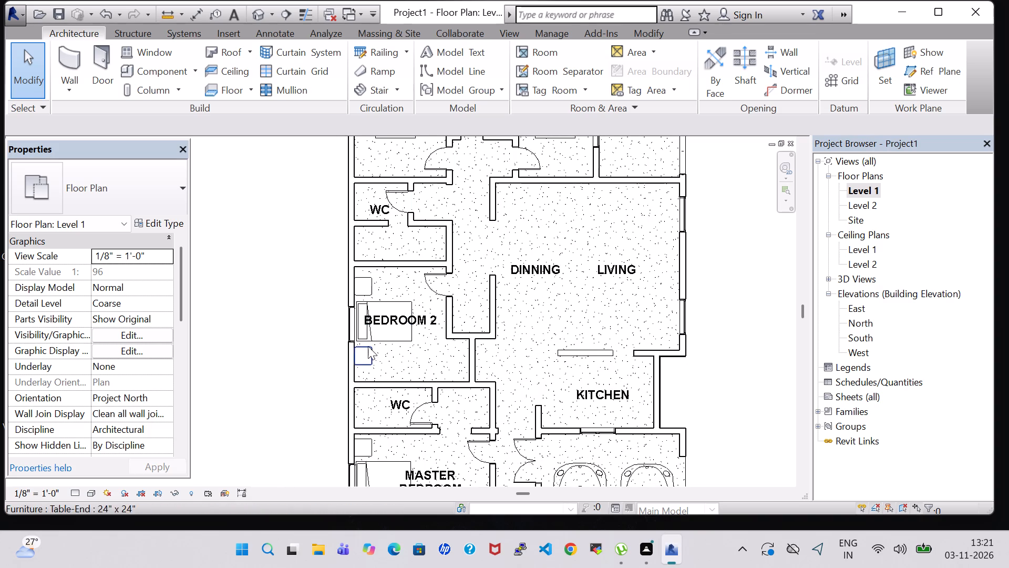
click(366, 286)
key(Right)
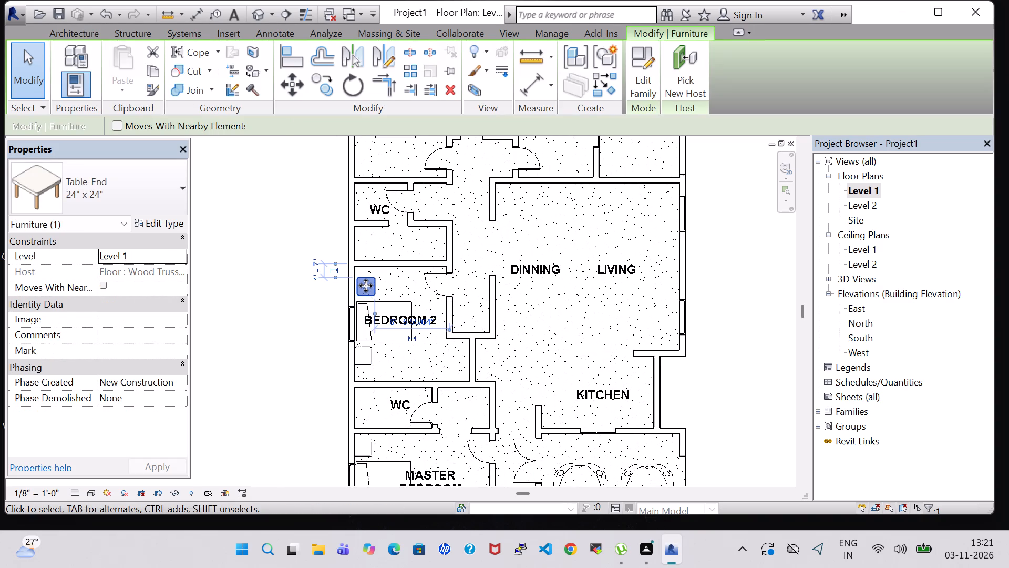
key(Down)
click(362, 358)
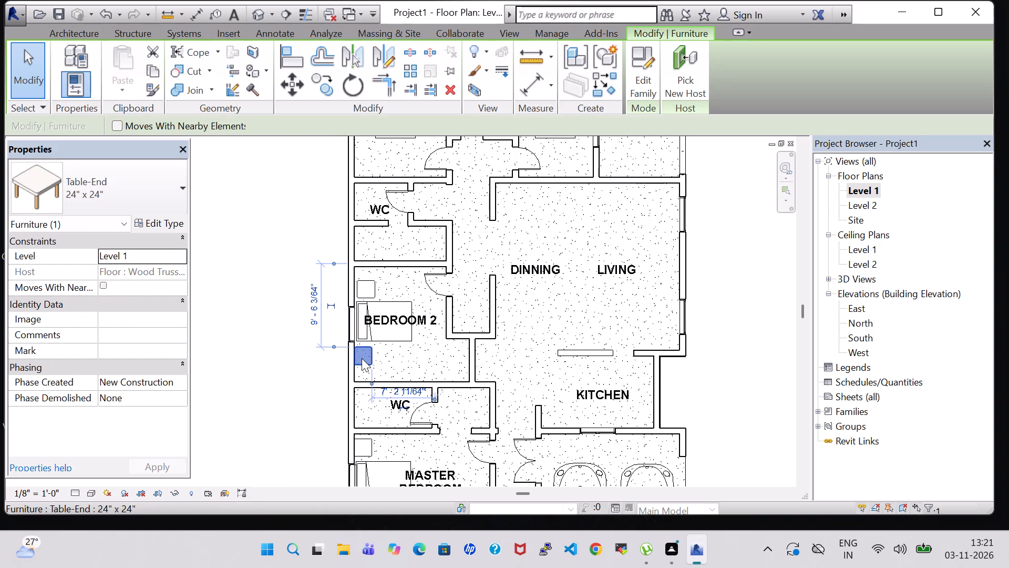
key(Right)
key(Up)
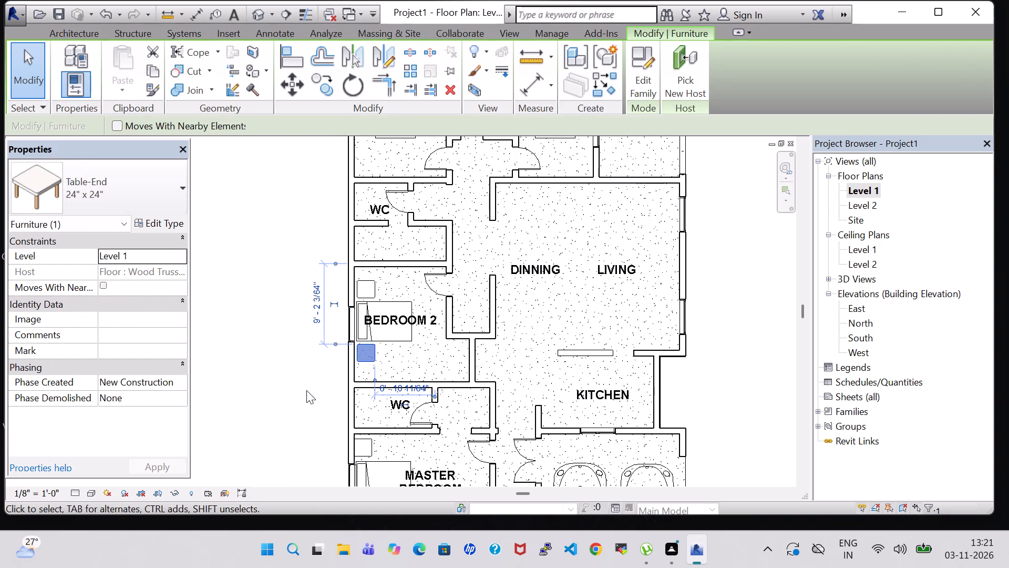
click(301, 390)
Nudge both Master Bedroom end tables slightly off the window wall, bringing the one on the WC side closer to the bed.
middle_drag(386, 373, 421, 252)
click(403, 318)
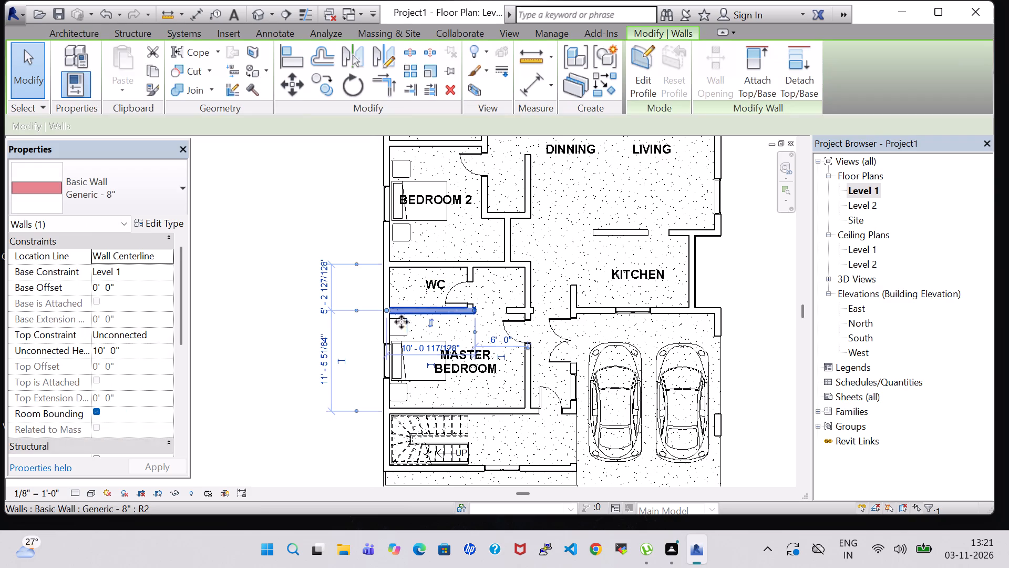
click(290, 351)
click(405, 333)
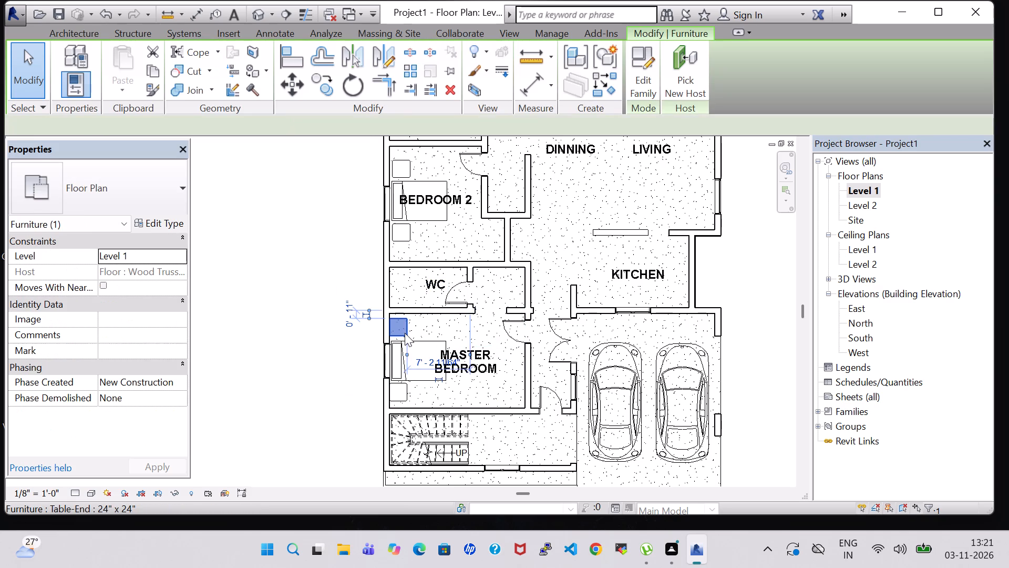
key(Right)
key(Down)
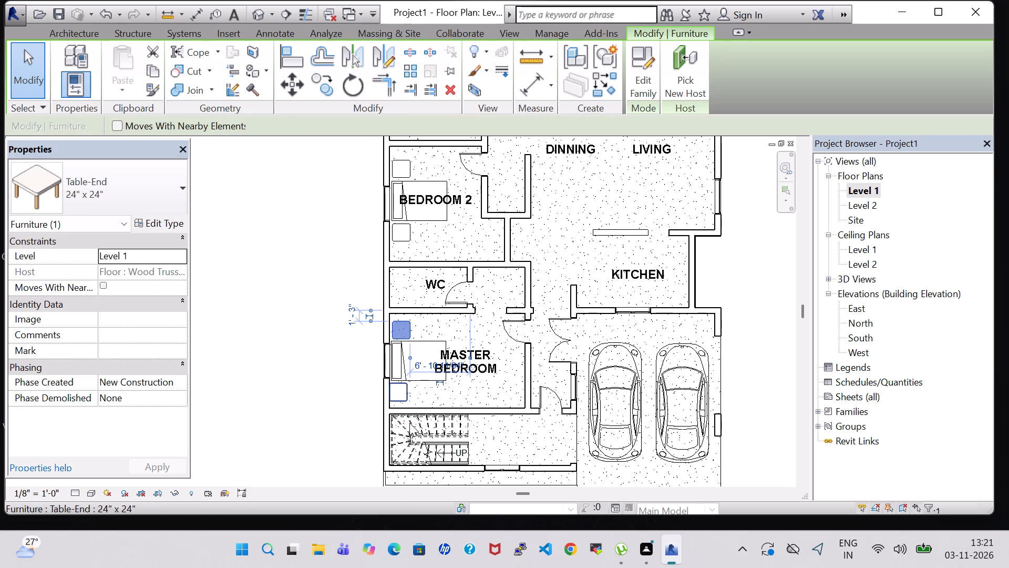
click(408, 389)
key(Right)
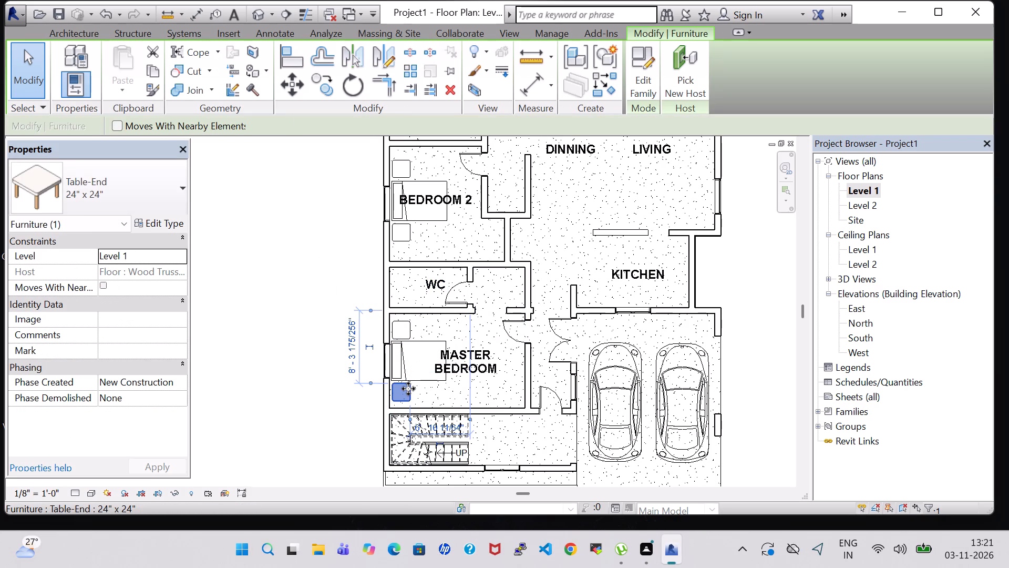
click(323, 413)
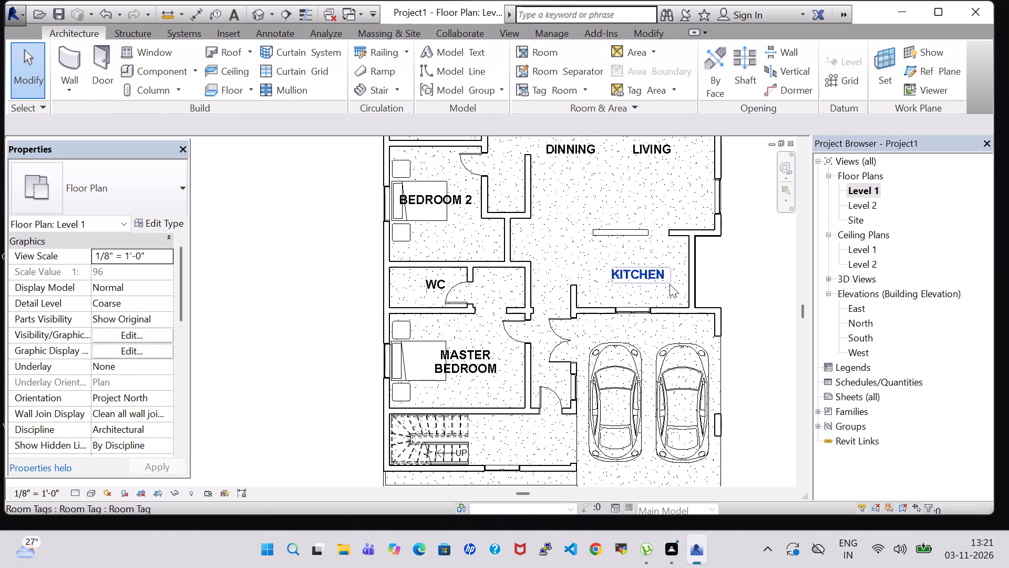
Place two Table-End 24" x 24" tables in Bedroom 4, one on each side of the bed's head.
middle_drag(754, 271, 705, 278)
scroll(705, 278, down, 1)
middle_drag(722, 225, 709, 256)
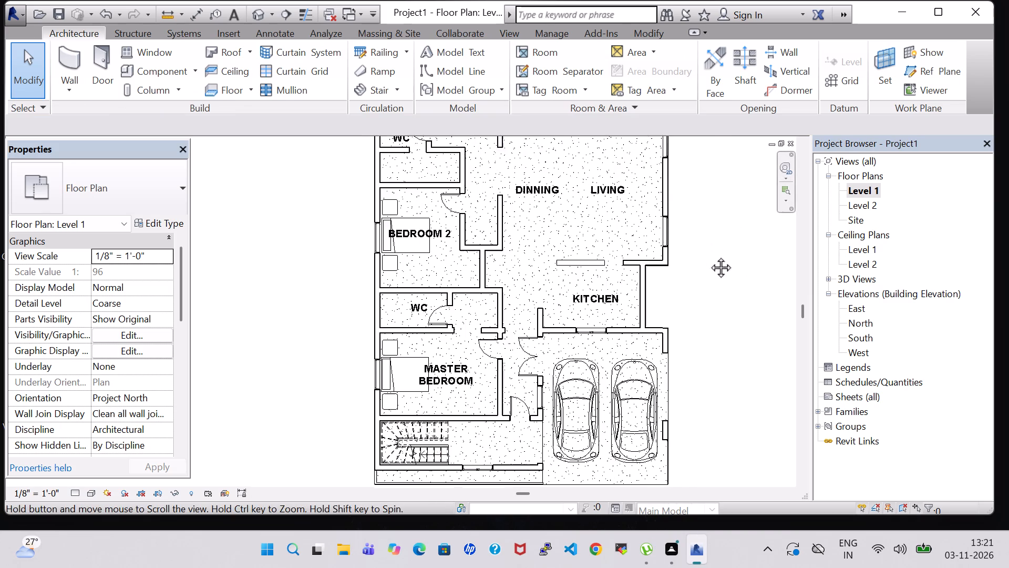
middle_drag(709, 256, 662, 318)
scroll(632, 337, down, 1)
middle_drag(650, 311, 640, 342)
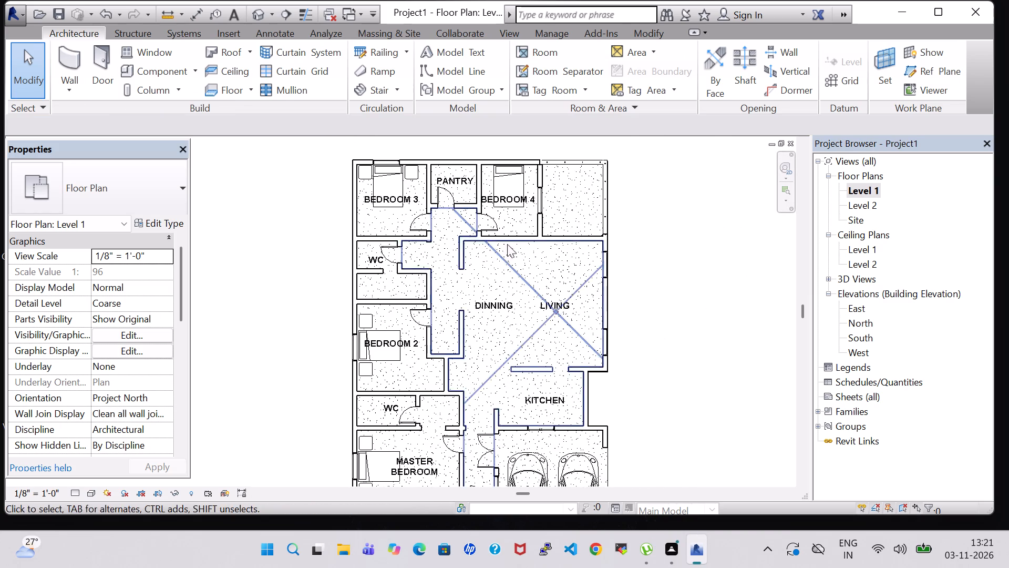
click(150, 68)
scroll(513, 159, up, 6)
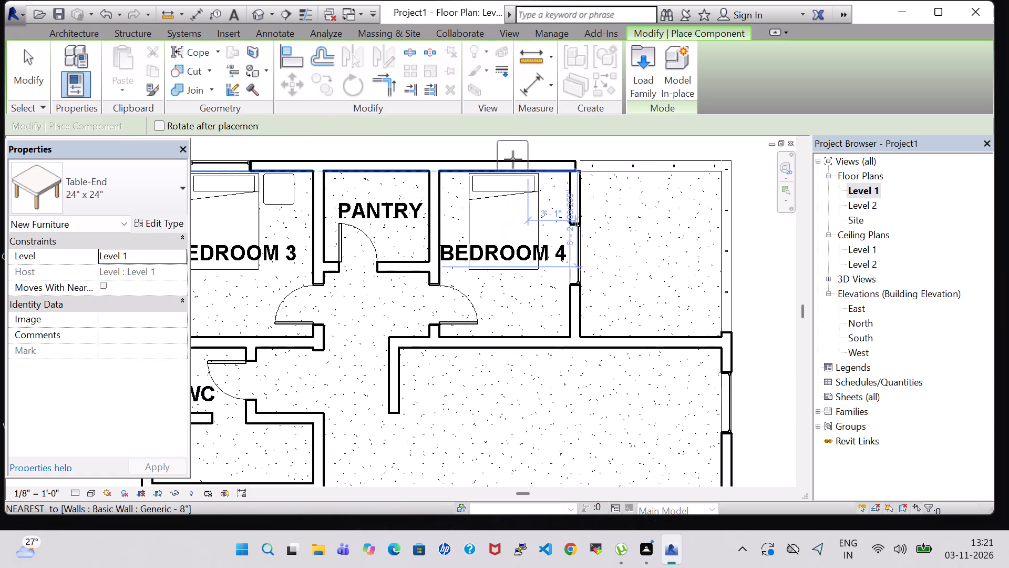
scroll(553, 187, up, 3)
click(556, 187)
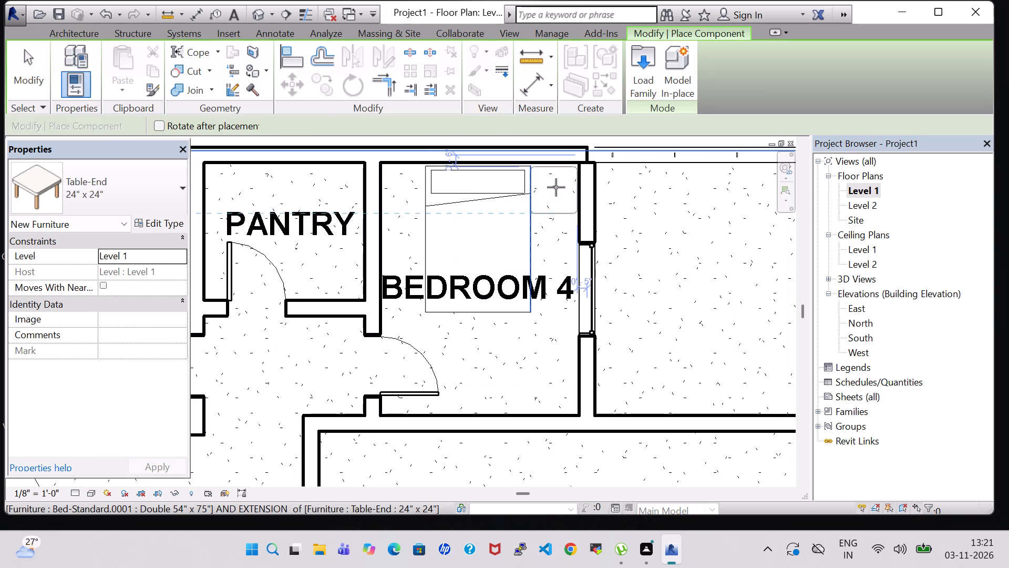
click(404, 182)
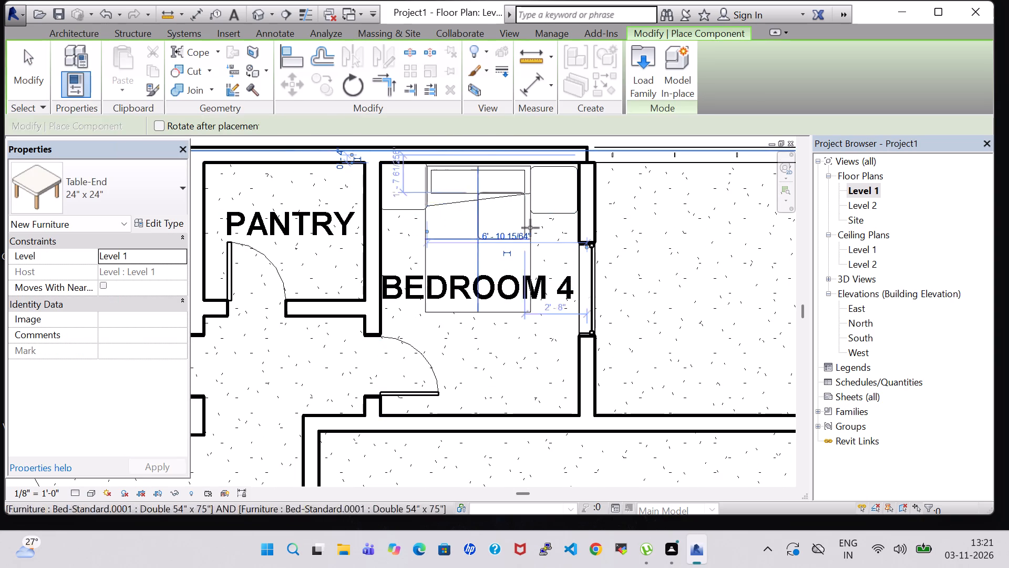
key(Escape)
key(Escape)
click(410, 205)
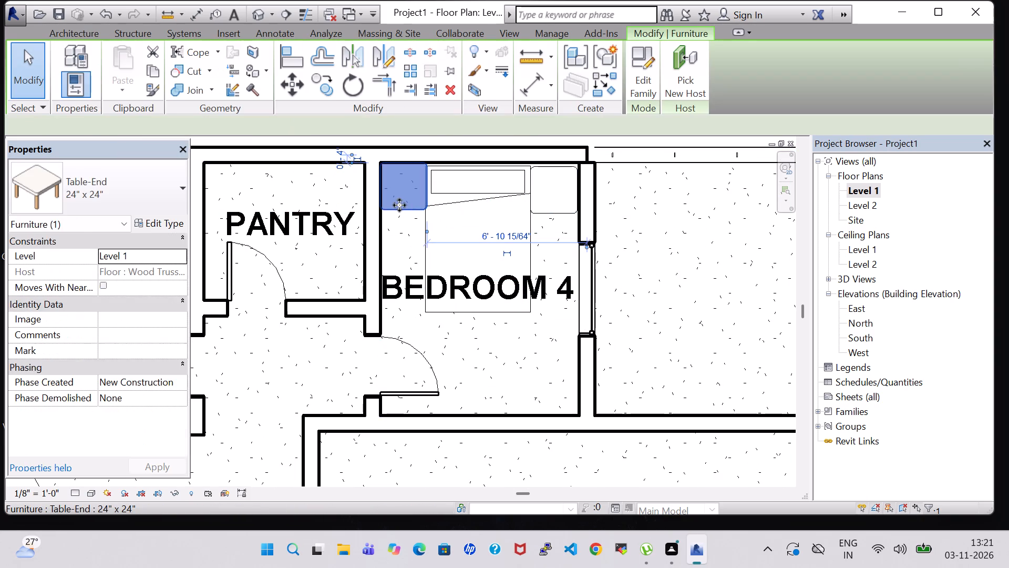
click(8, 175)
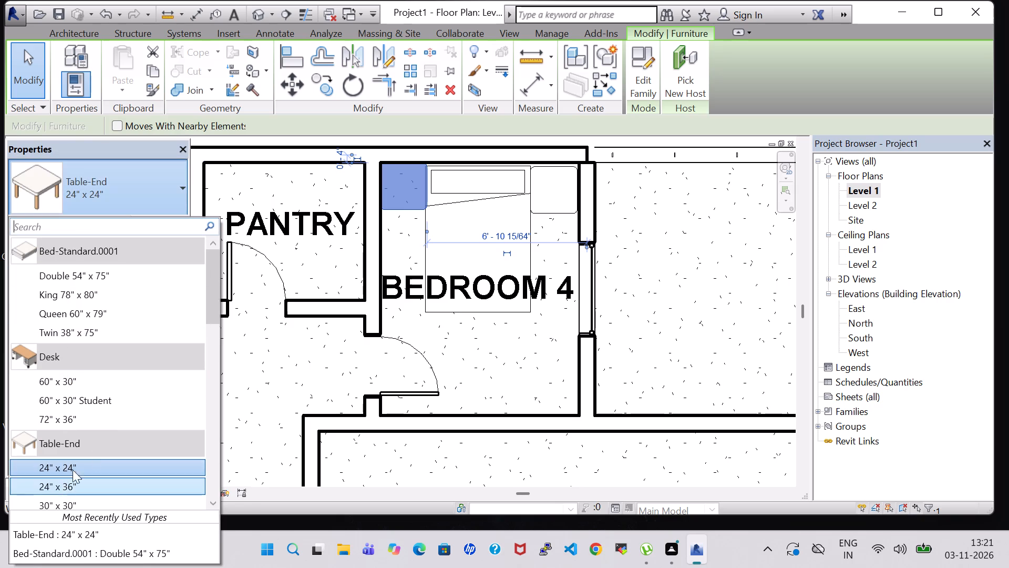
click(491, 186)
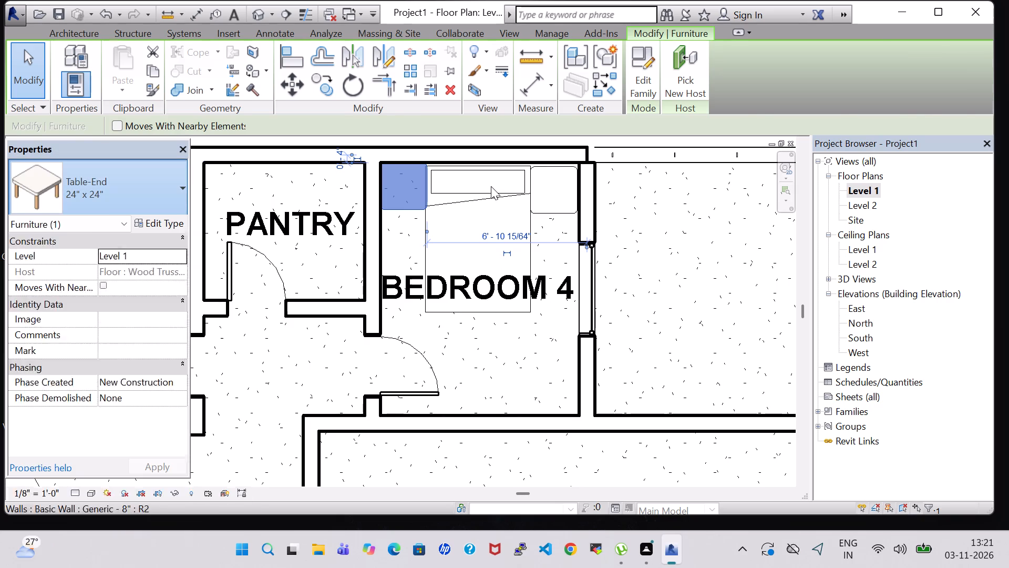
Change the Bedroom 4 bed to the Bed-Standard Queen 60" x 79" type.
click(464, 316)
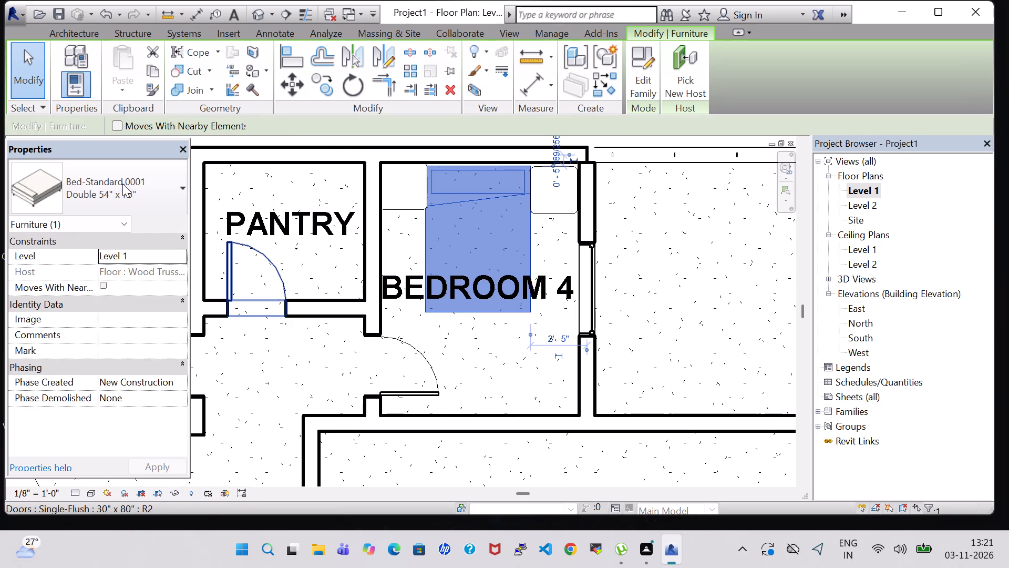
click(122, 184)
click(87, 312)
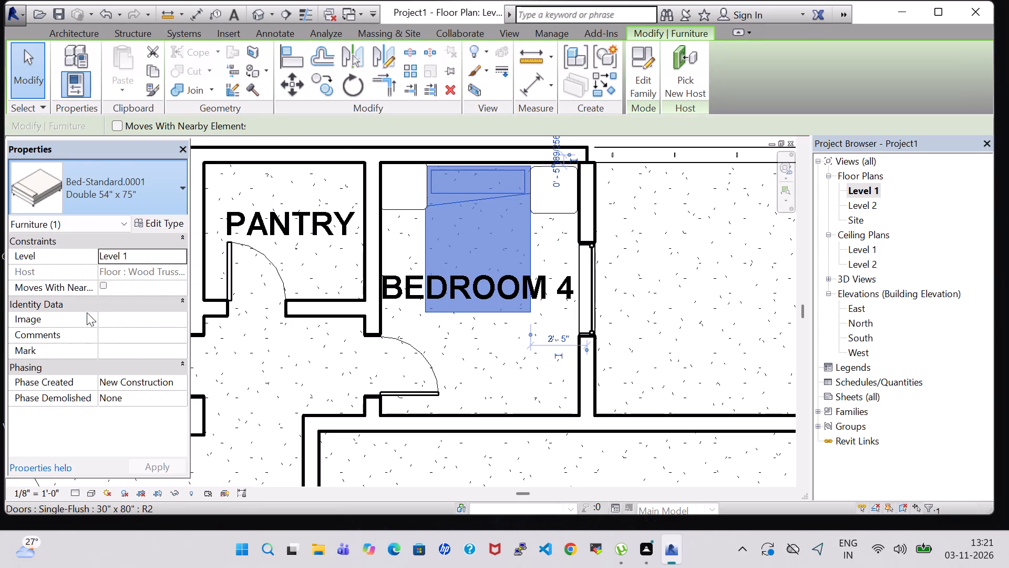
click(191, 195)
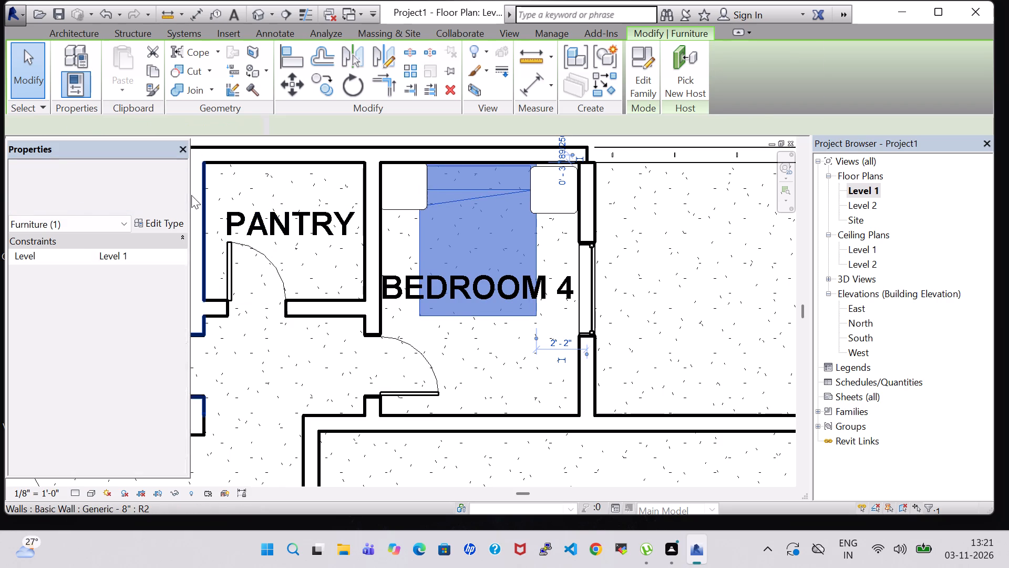
Change the Bedroom 4 bed to the Bed-Standard Twin 38" x 75" type.
click(461, 318)
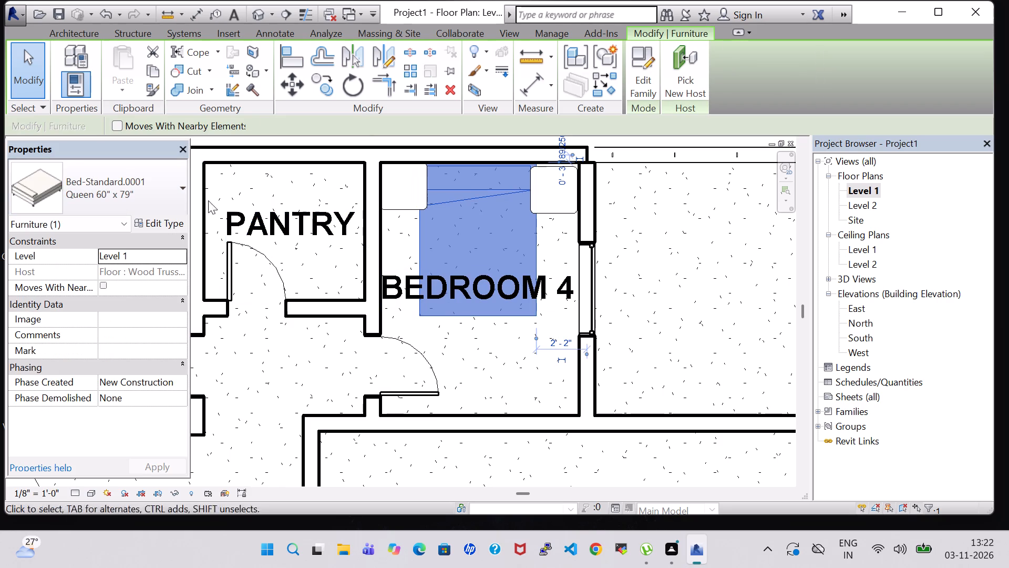
click(160, 175)
click(61, 340)
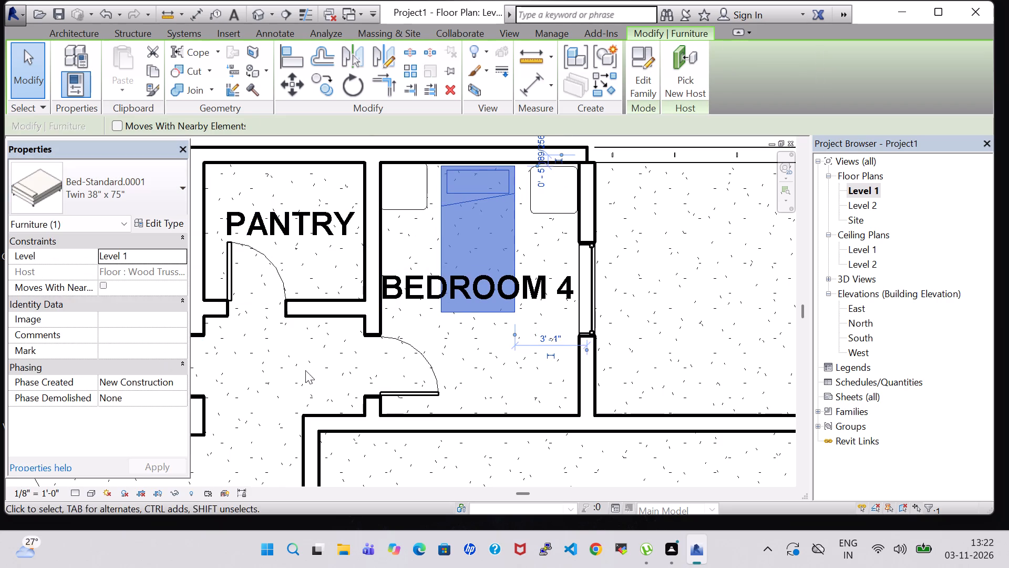
click(431, 246)
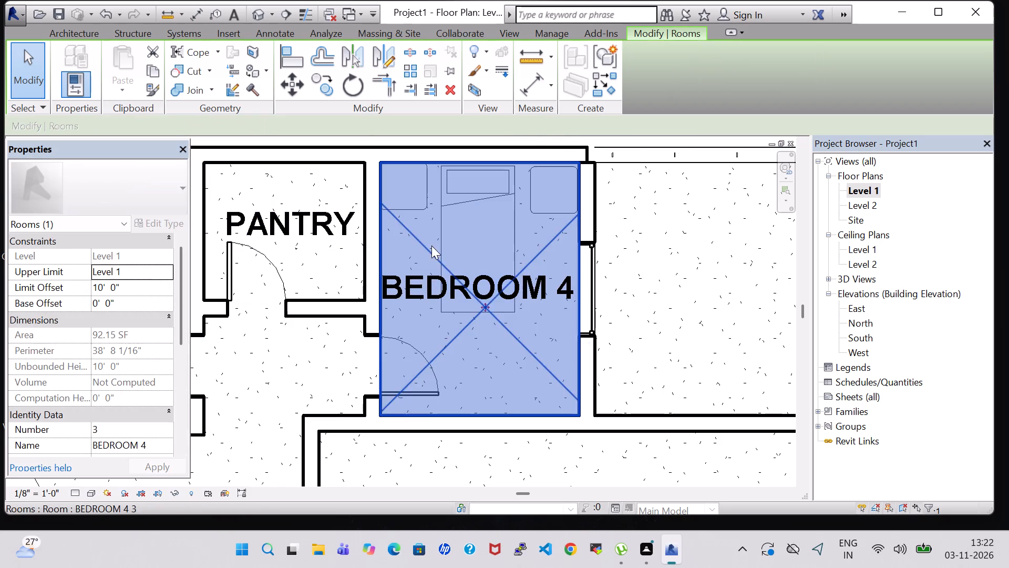
Nudge the Bedroom 4 end tables inward, moving one off the pantry-side and head walls and the other off the window wall.
click(622, 459)
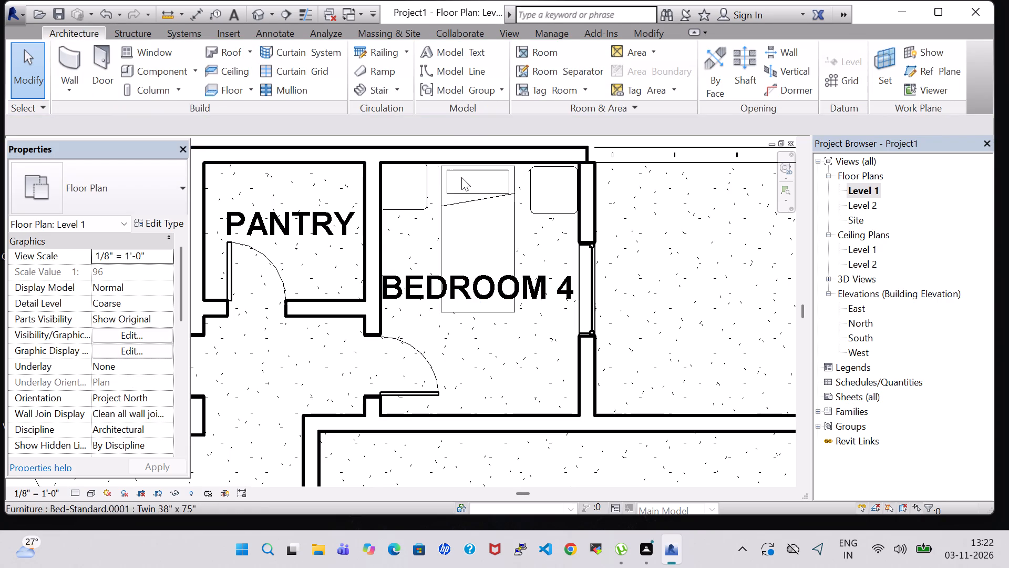
click(461, 177)
click(428, 201)
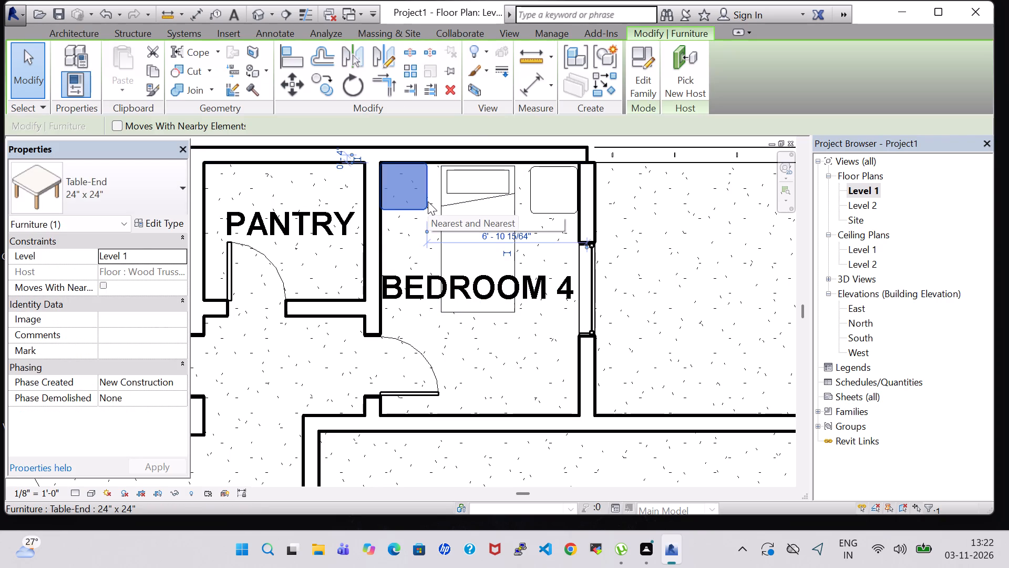
key(Right)
key(Right)
key(Down)
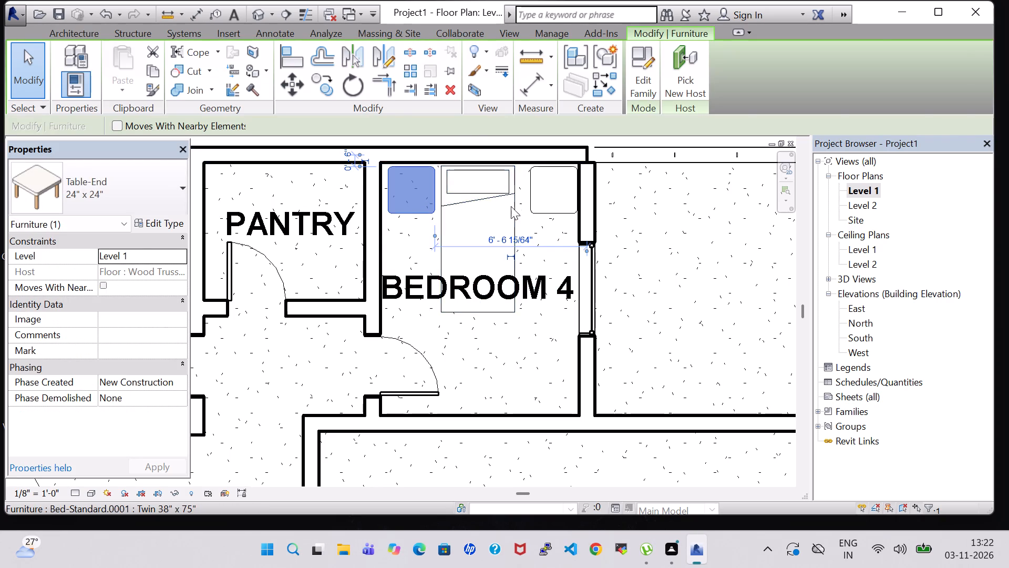
click(538, 206)
click(535, 208)
key(Left)
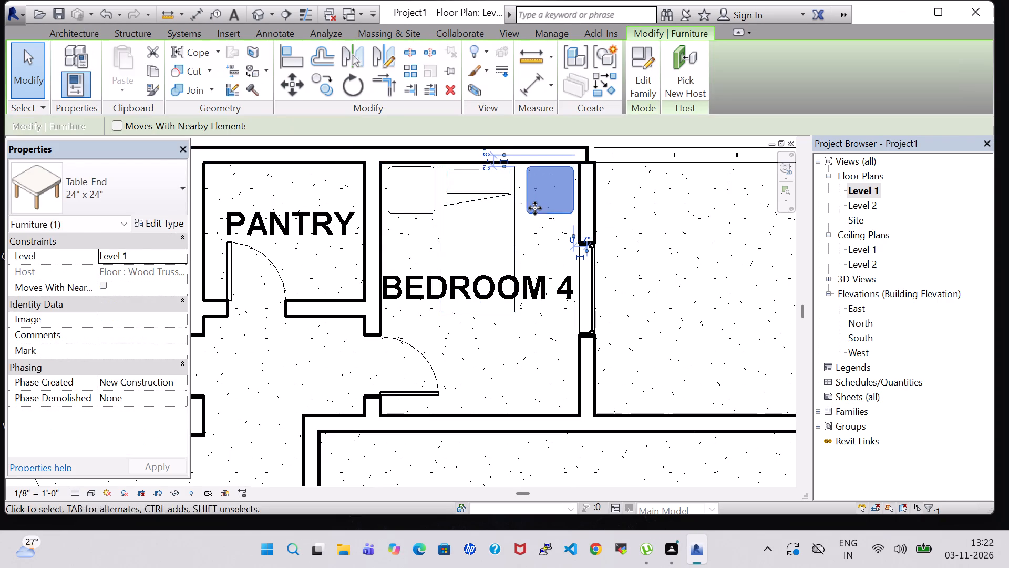
click(483, 367)
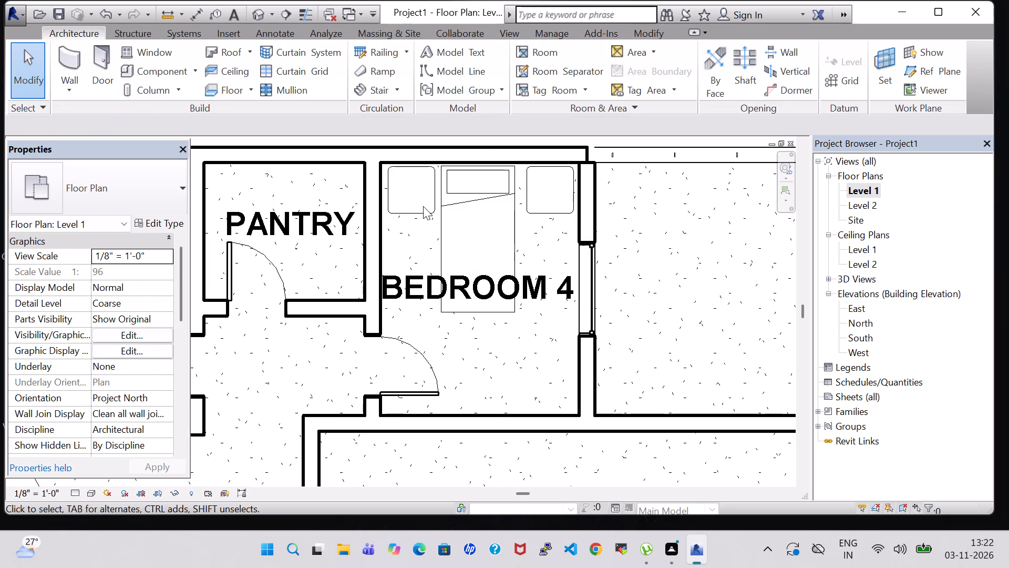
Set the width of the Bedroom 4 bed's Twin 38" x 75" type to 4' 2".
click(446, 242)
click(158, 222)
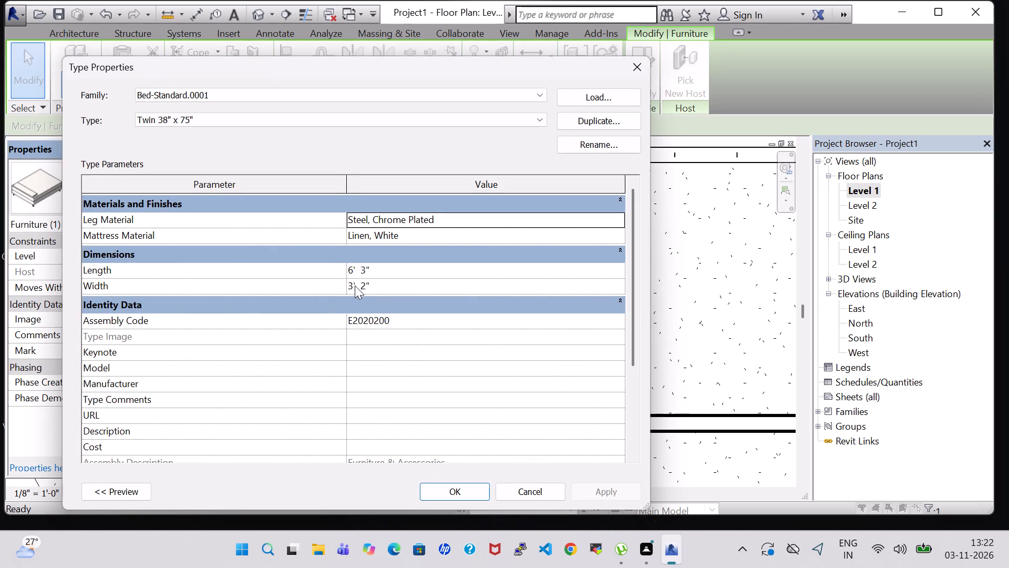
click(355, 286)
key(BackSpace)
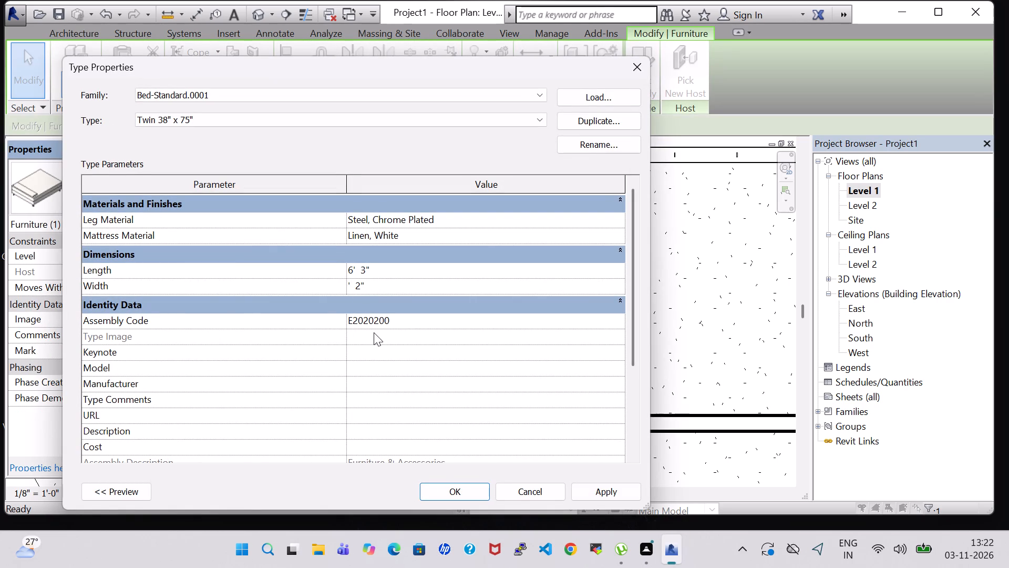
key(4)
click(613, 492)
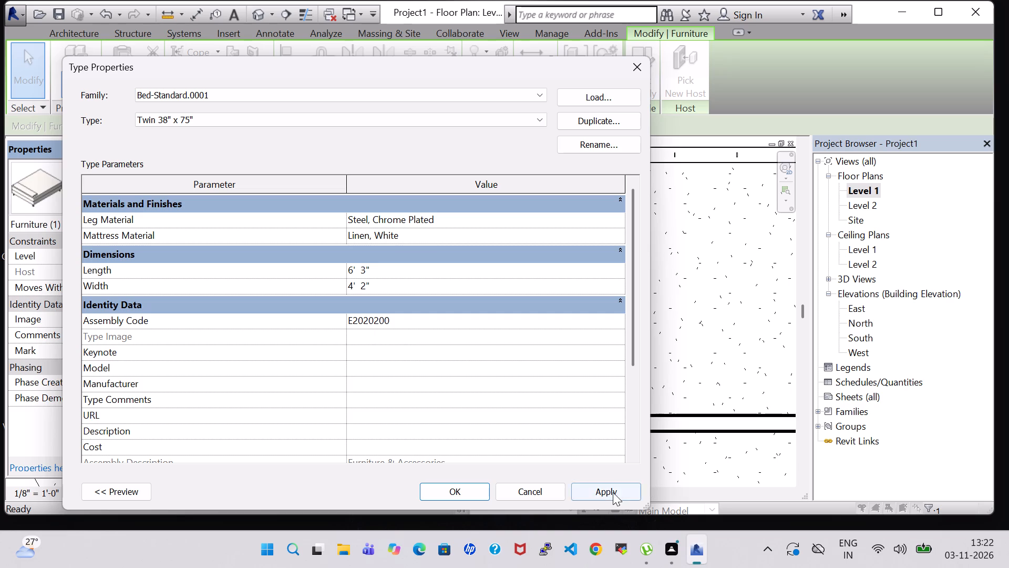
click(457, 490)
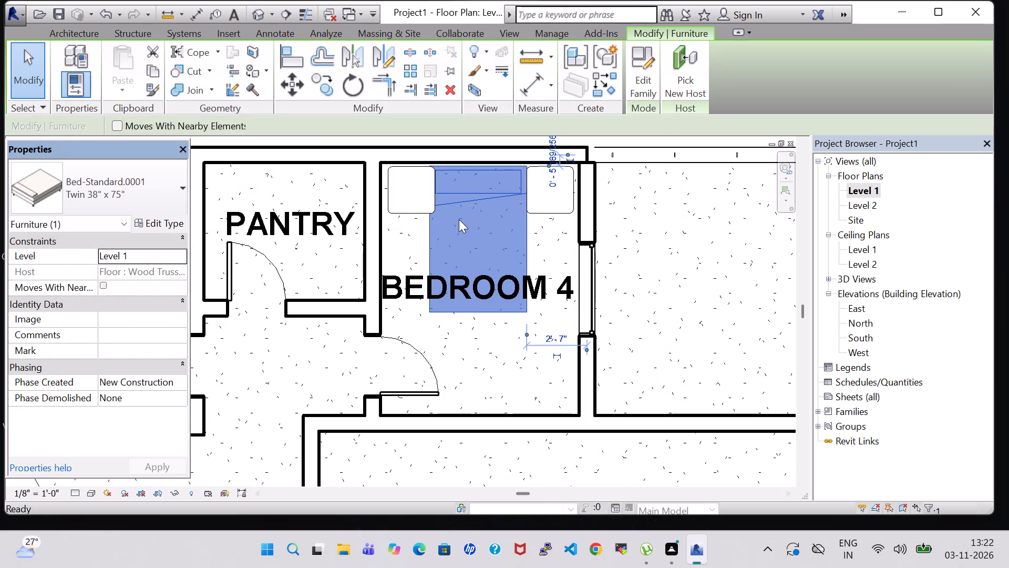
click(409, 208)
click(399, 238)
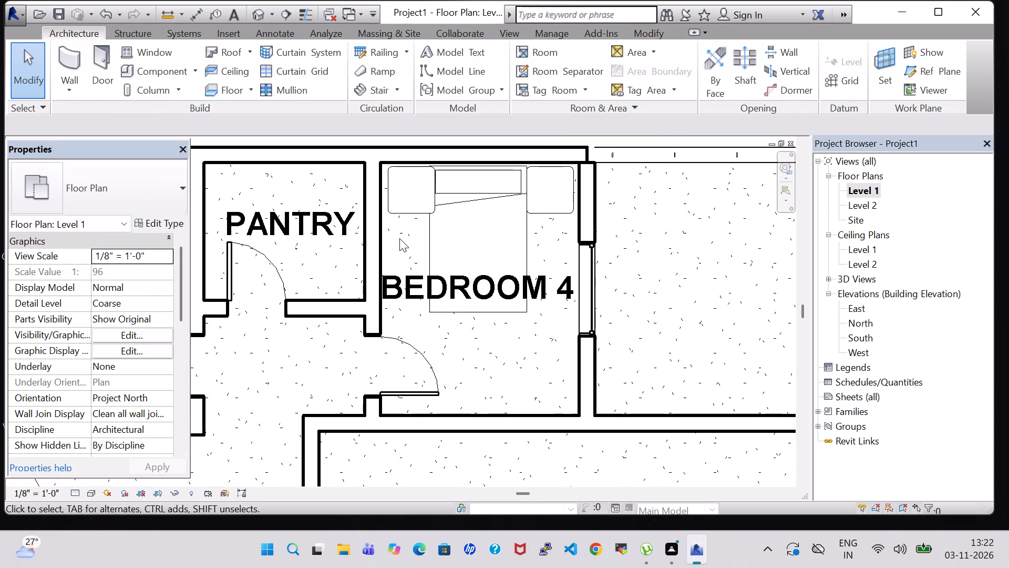
Set the width of the Bedroom 4 bed's Twin 38" x 75" type to 3' 6".
click(519, 244)
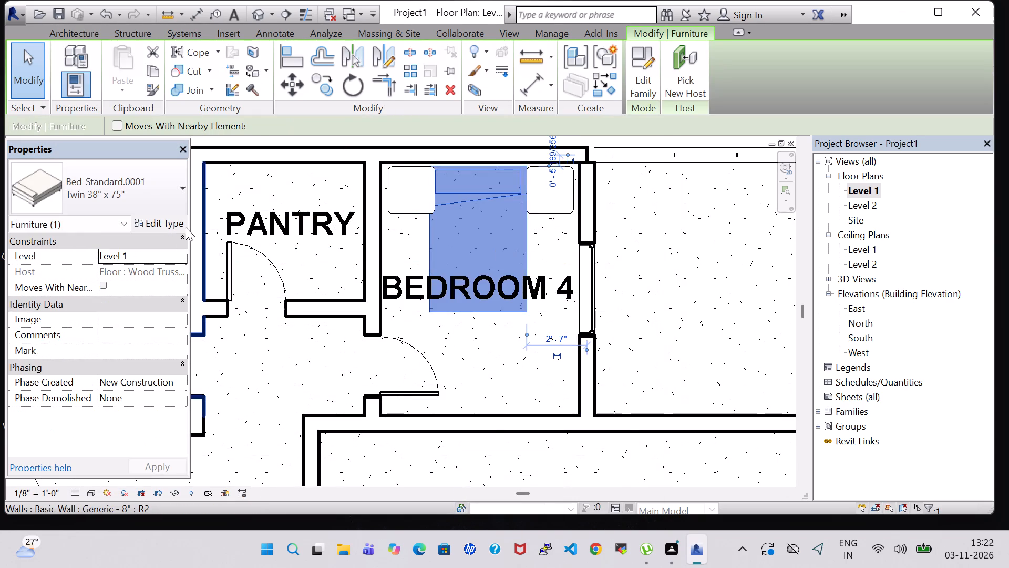
click(174, 224)
click(352, 284)
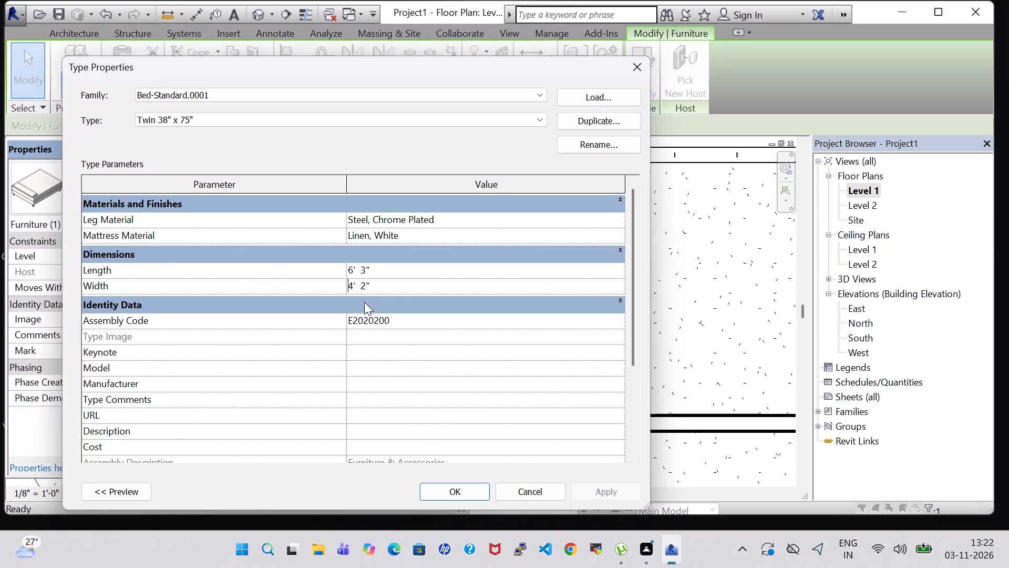
key(Right)
key(BackSpace)
key(3)
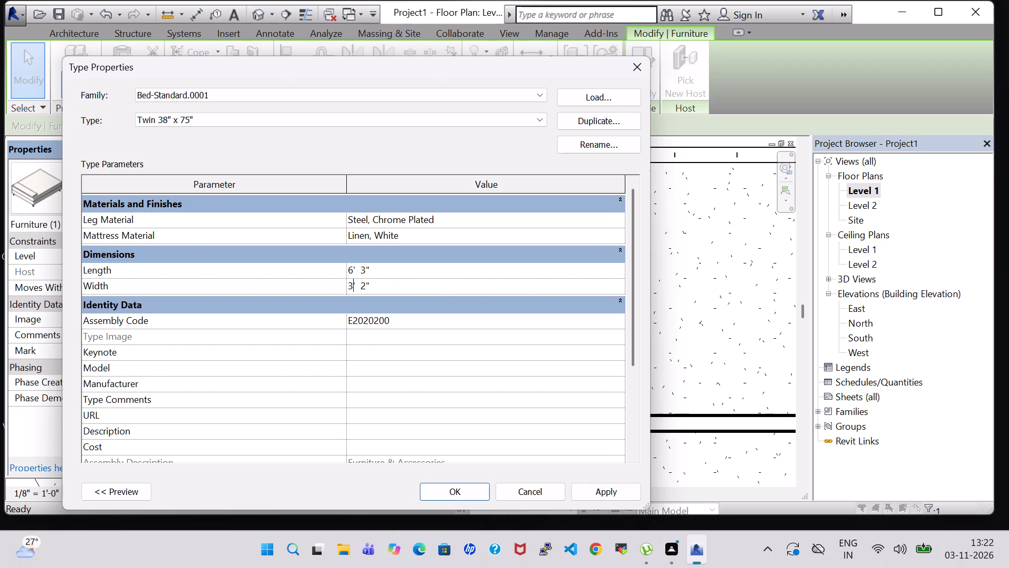
click(366, 286)
key(BackSpace)
key(6)
click(589, 484)
click(465, 491)
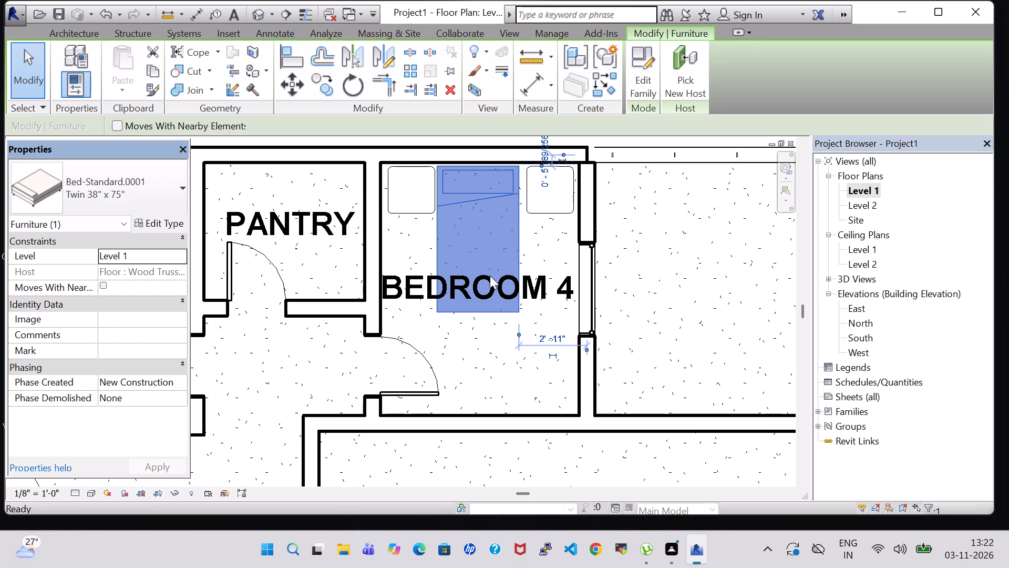
Nudge the Bedroom 4 bed slightly toward the window wall, between its two end tables.
key(Right)
click(428, 250)
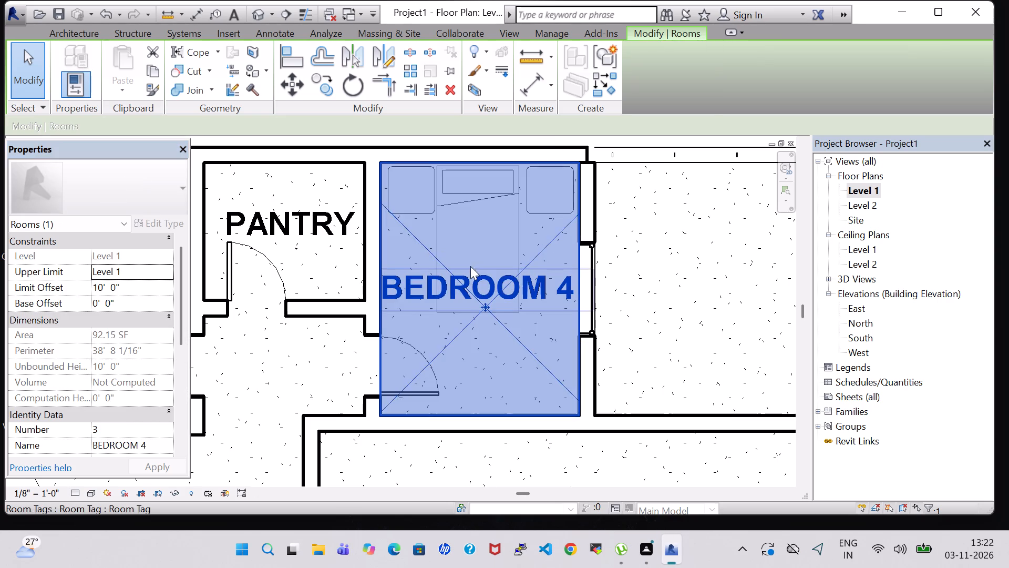
click(517, 461)
click(487, 186)
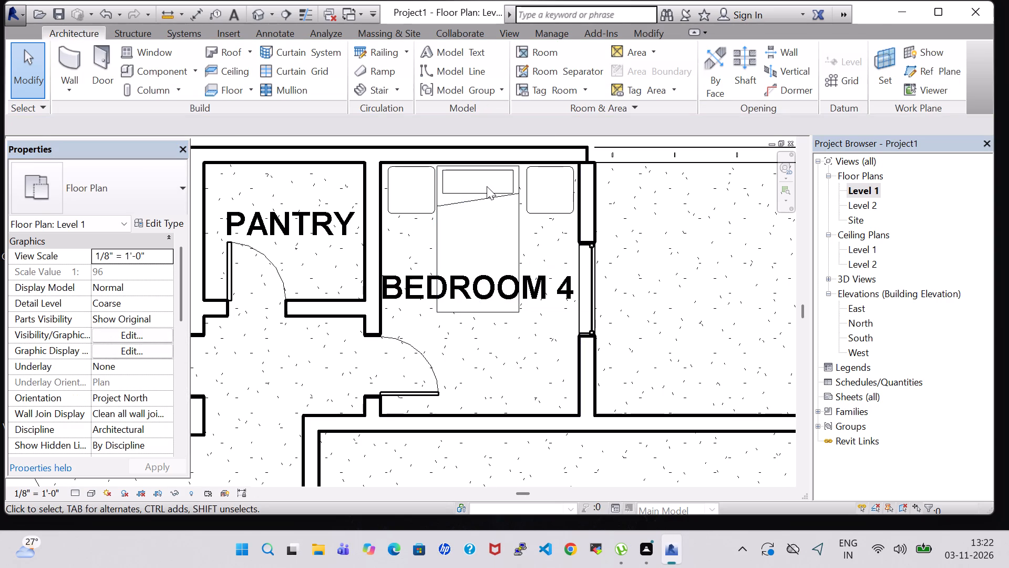
click(500, 175)
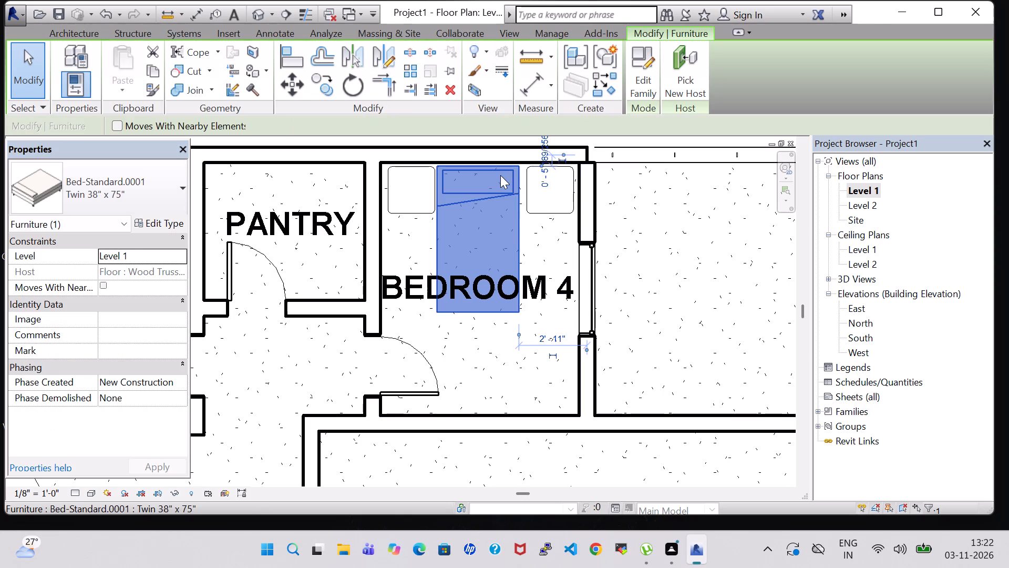
key(Right)
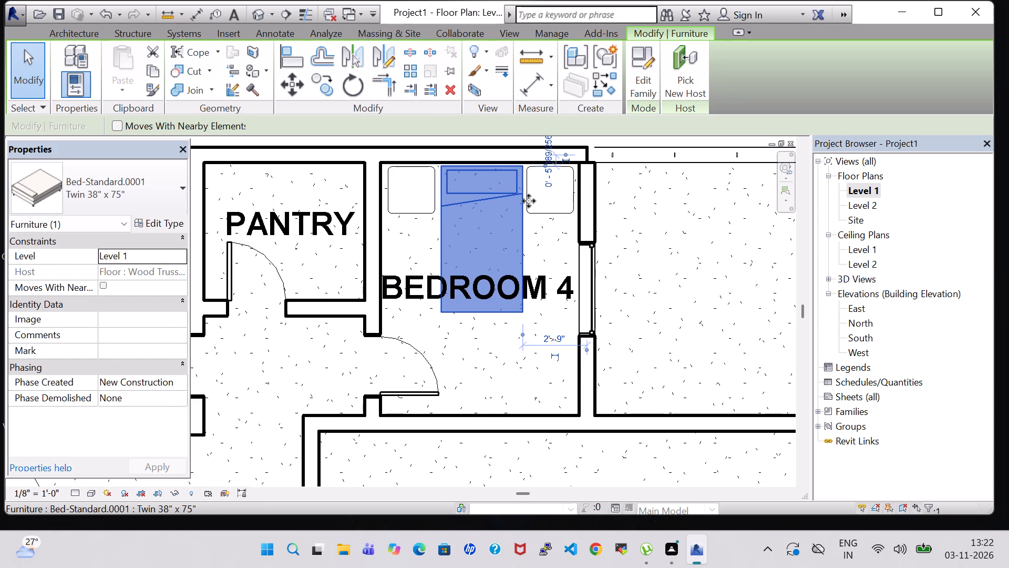
scroll(530, 202, down, 4)
click(614, 154)
Load the Dresser family from the Storage folder of the Furniture library for component placement.
scroll(614, 154, down, 1)
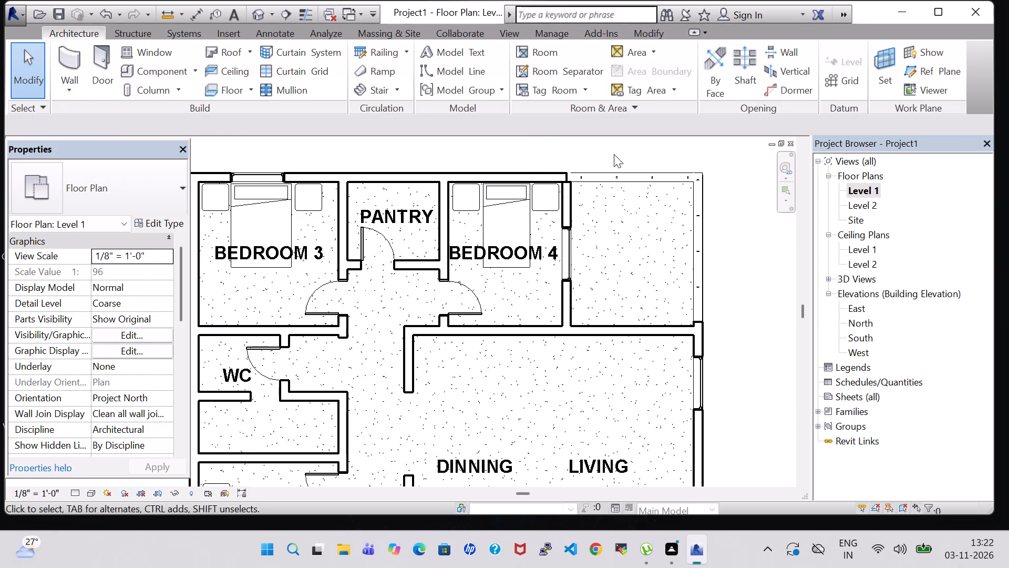
scroll(556, 310, down, 1)
middle_drag(545, 361, 550, 279)
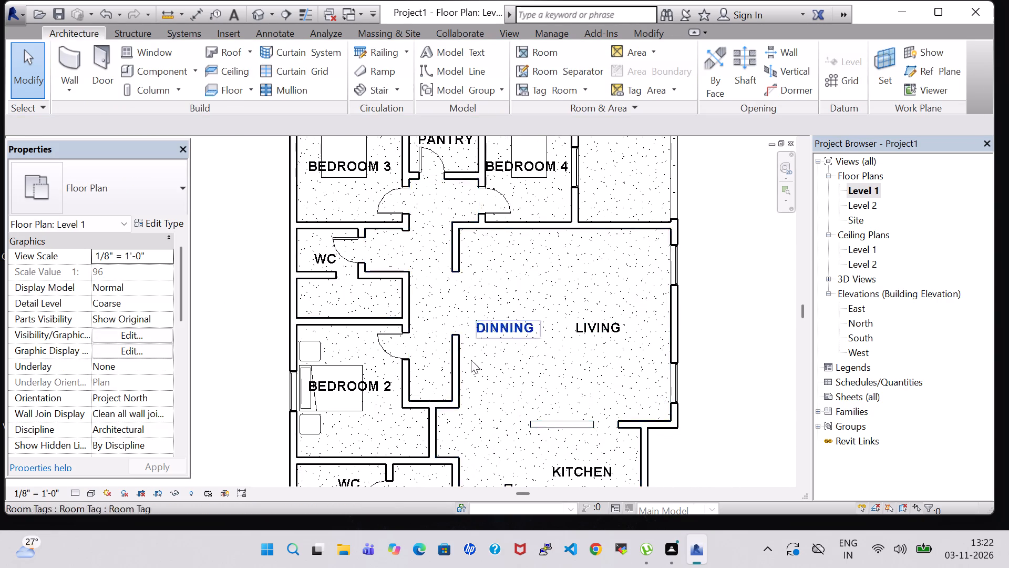
middle_drag(466, 382, 471, 204)
scroll(471, 204, down, 1)
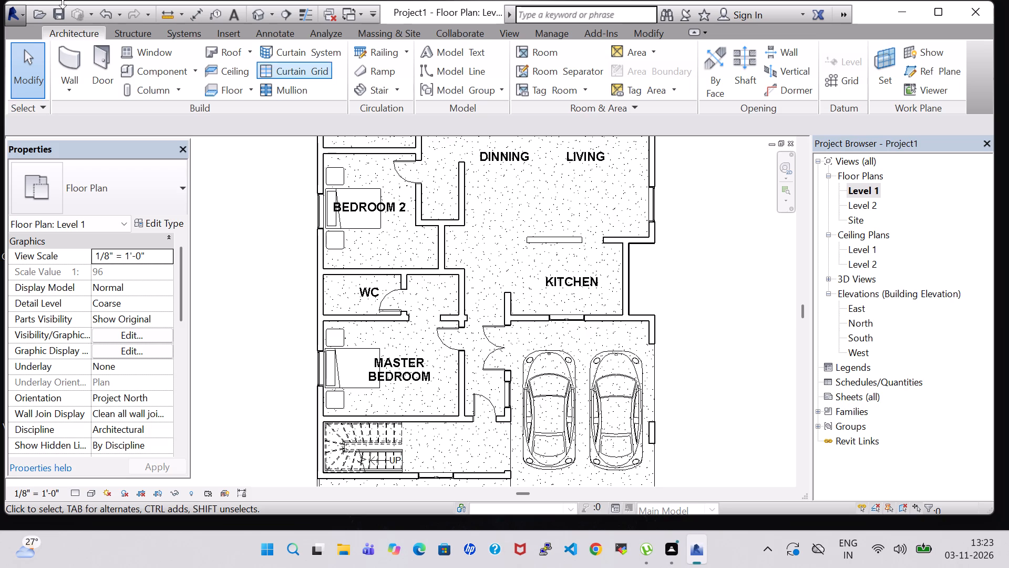
click(145, 68)
click(656, 66)
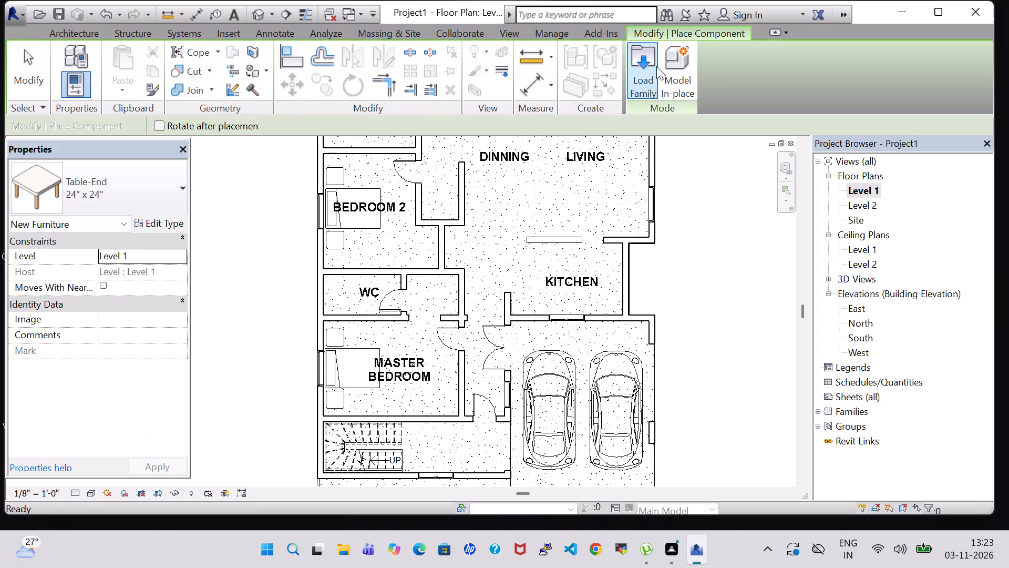
scroll(602, 224, down, 1)
double_click(590, 215)
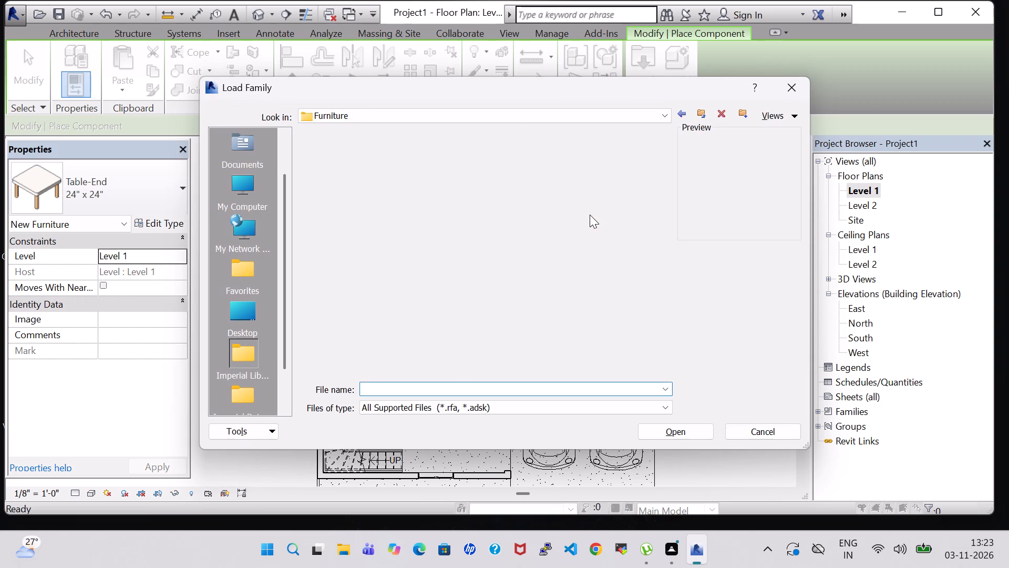
double_click(456, 172)
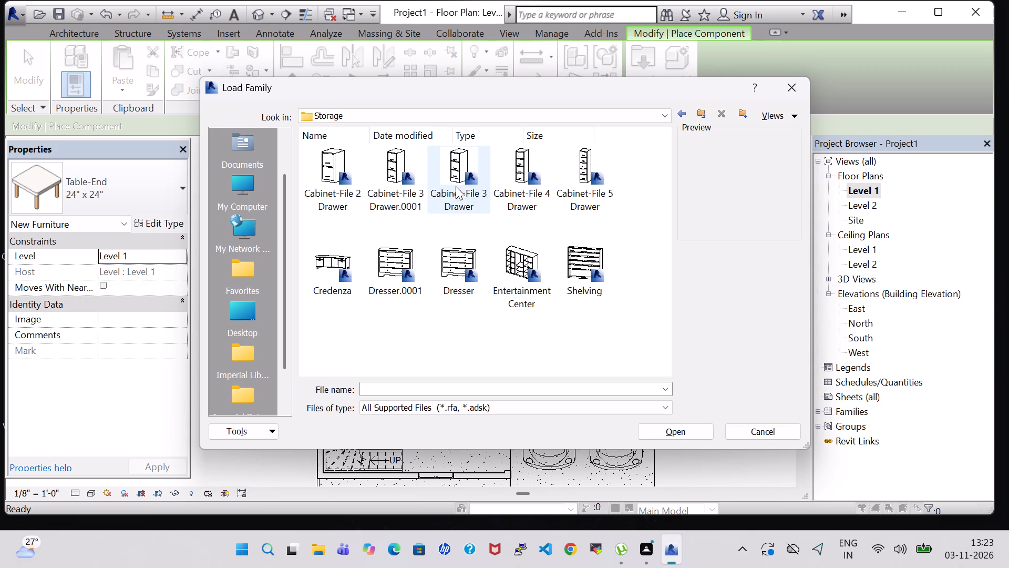
click(452, 266)
click(684, 435)
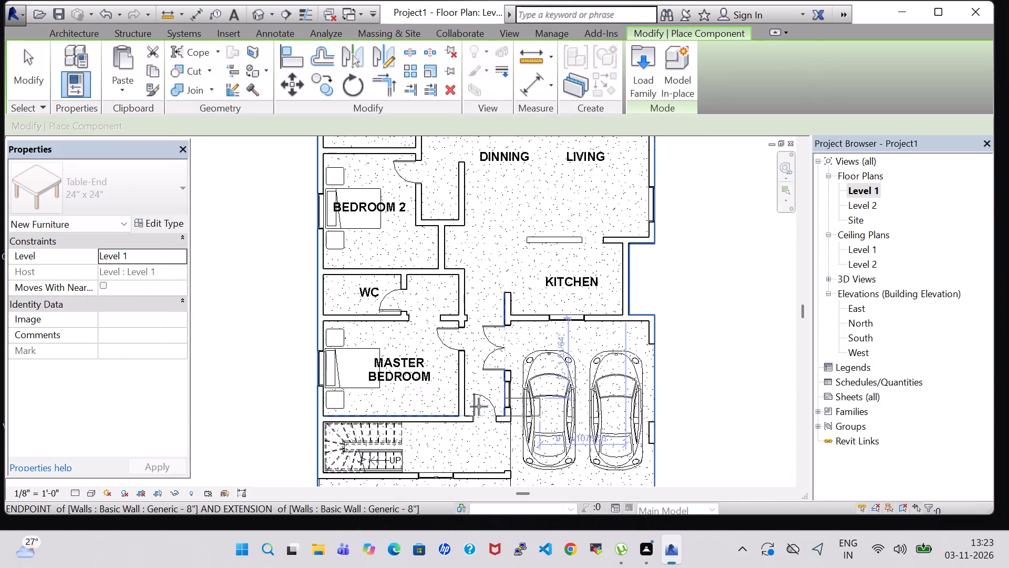
Place one Dresser 48" x 72" x 24" in the Master Bedroom, against the staircase-side wall near the corner opposite the bed.
scroll(399, 396, up, 5)
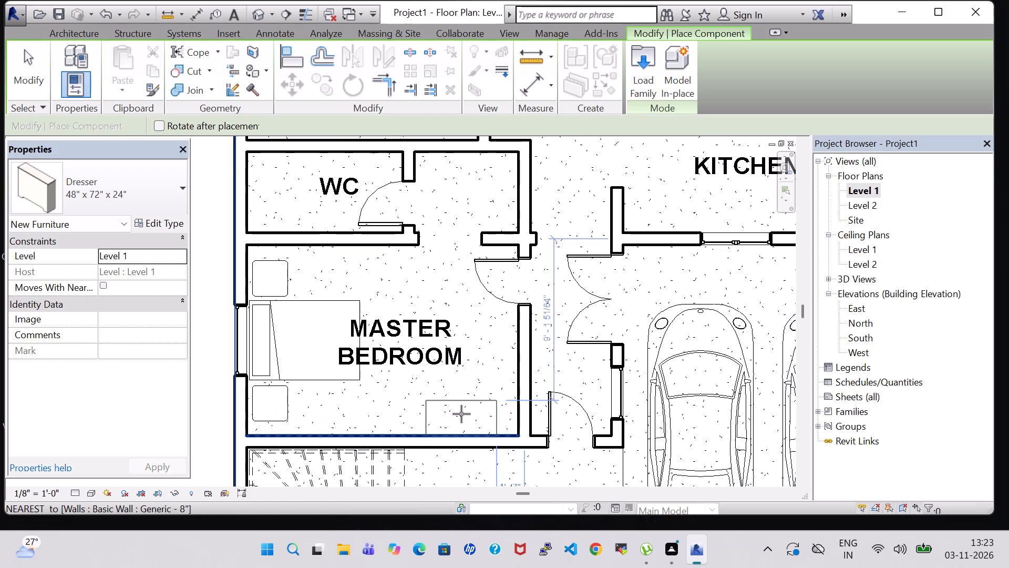
click(468, 414)
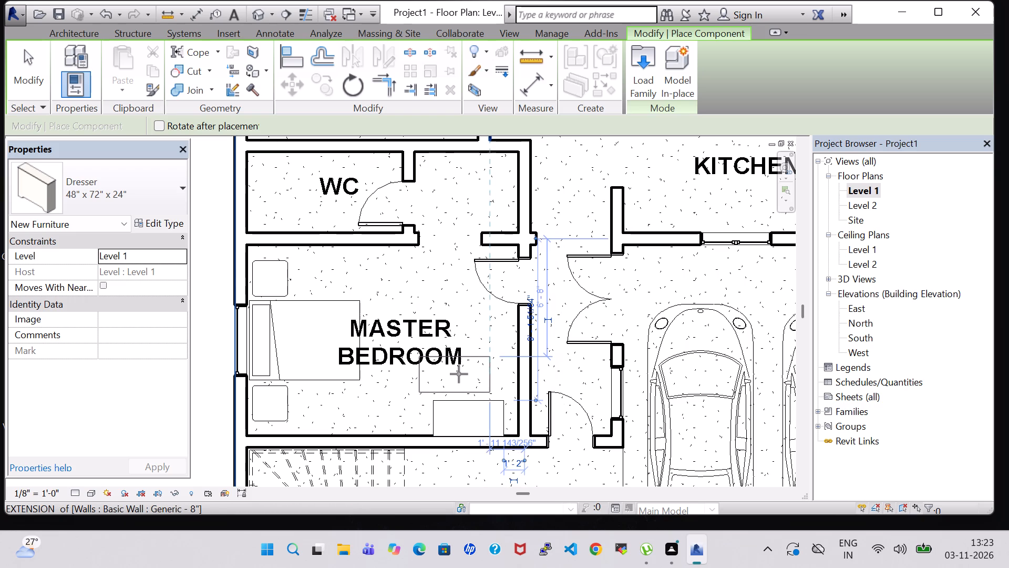
key(Escape)
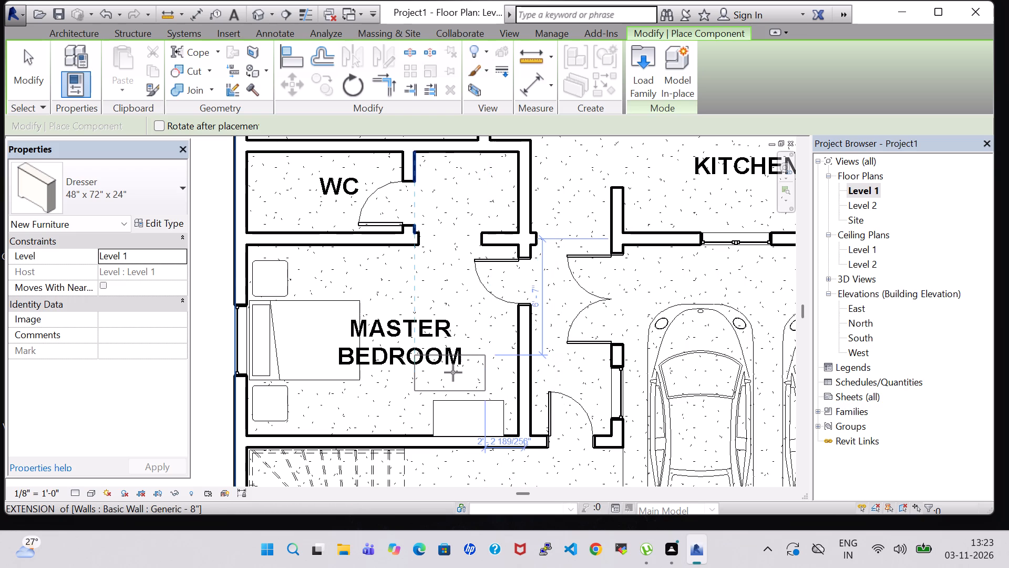
key(Escape)
key(Escape)
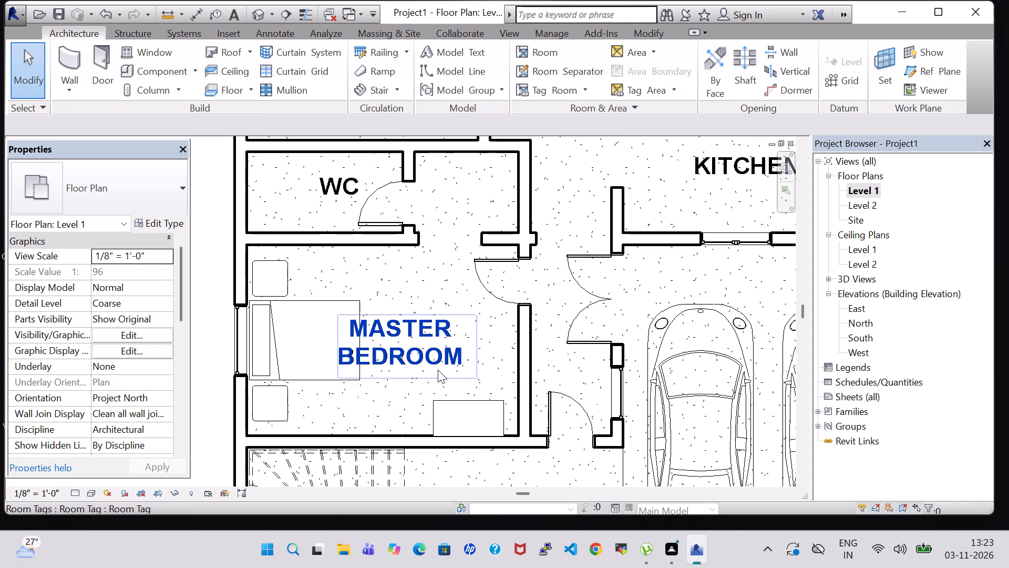
Nudge the Master Bedroom dresser slightly off the staircase wall and farther from the door-side wall.
scroll(470, 291, down, 3)
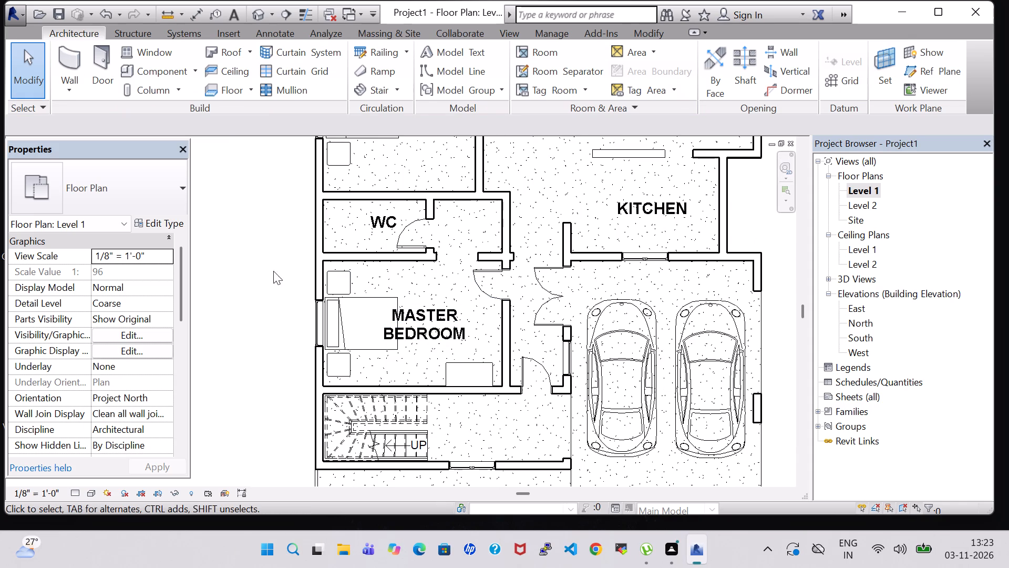
click(268, 272)
scroll(266, 272, down, 2)
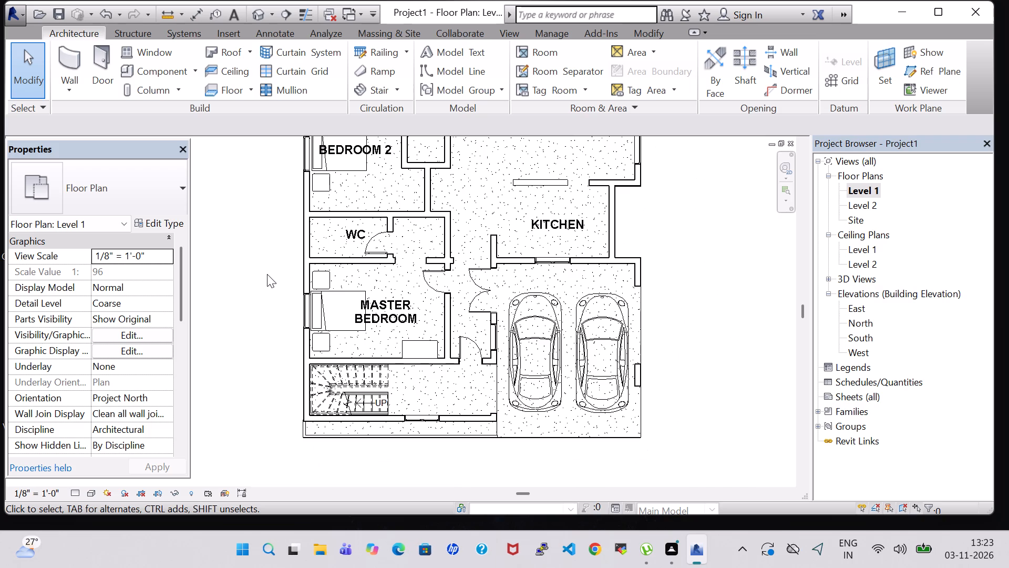
click(419, 341)
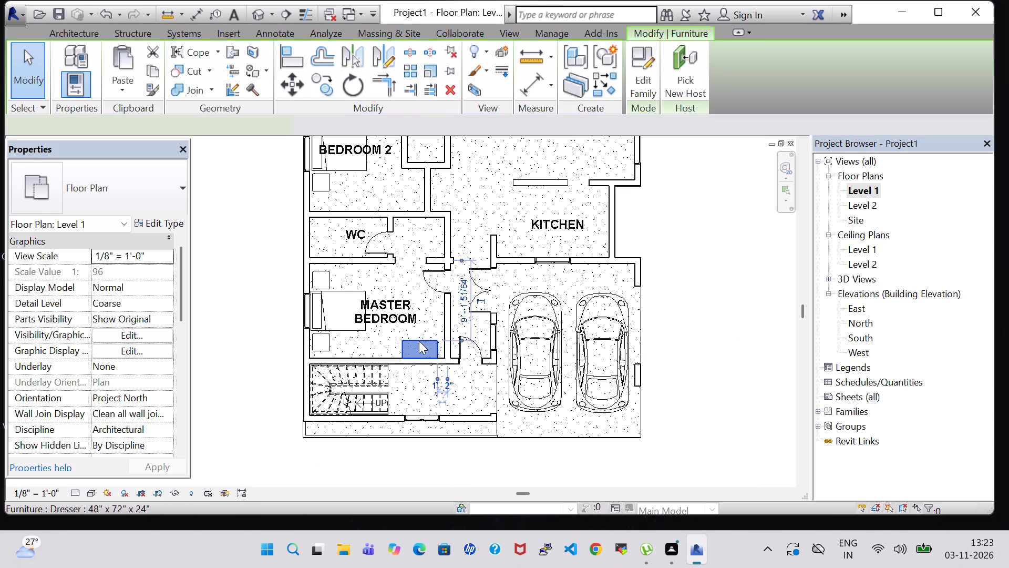
key(Up)
key(Left)
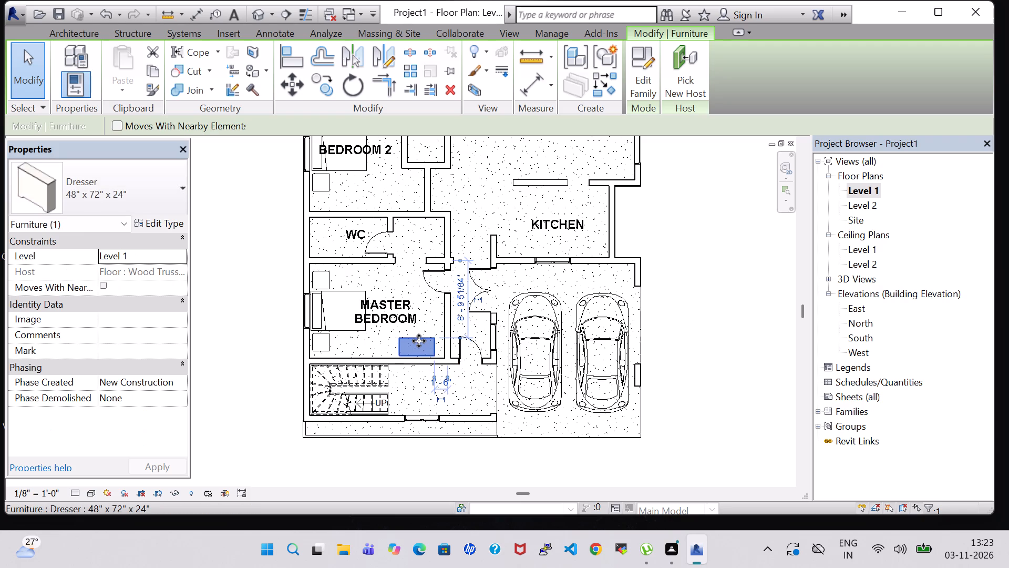
click(682, 285)
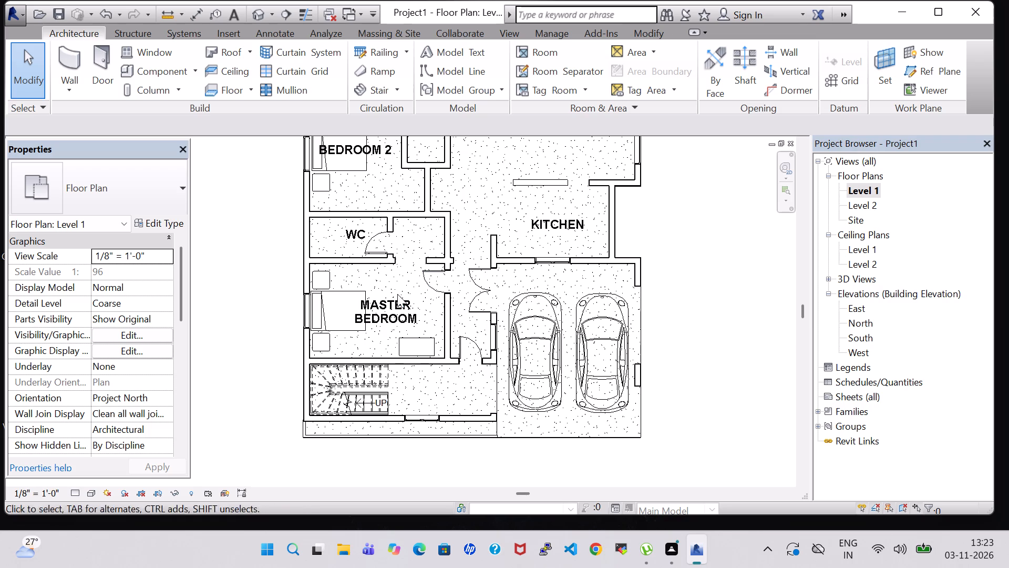
Place a Dresser 48" x 72" x 24" in Bedroom 3 along the WC-side wall opposite the bed, nudged slightly off that wall.
click(159, 70)
middle_drag(551, 218, 501, 388)
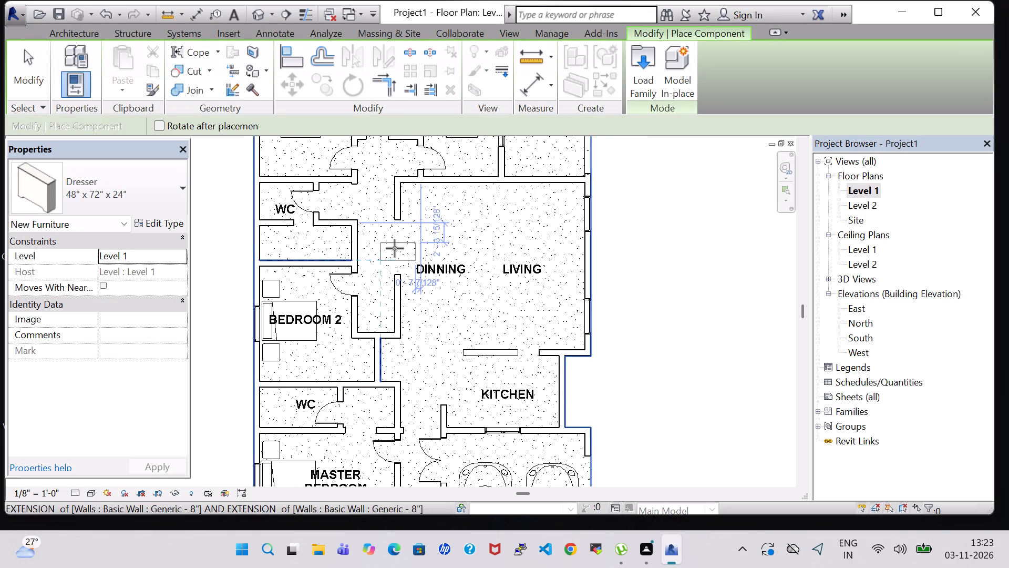
middle_drag(424, 224, 517, 373)
scroll(369, 266, up, 4)
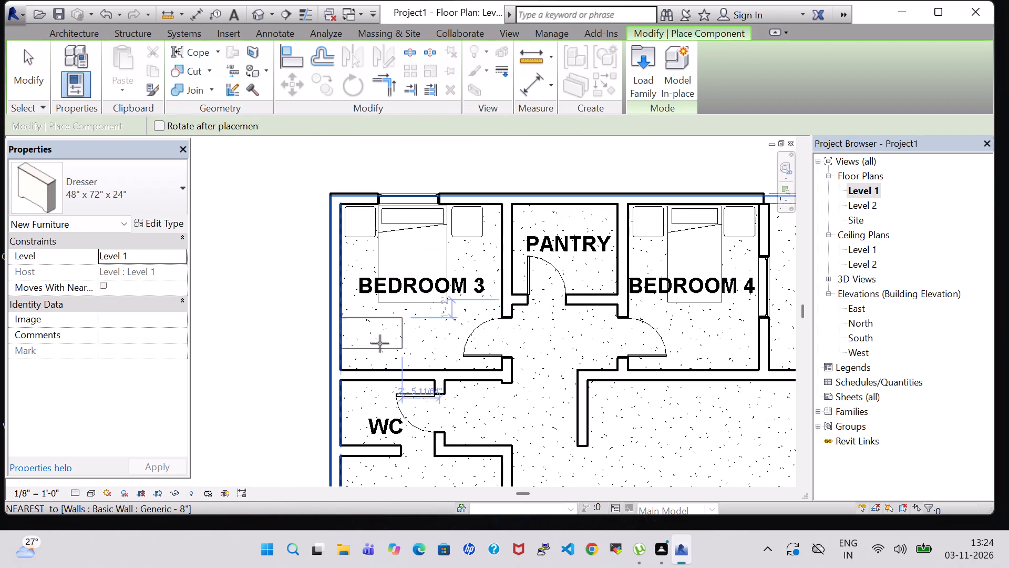
click(383, 351)
key(Escape)
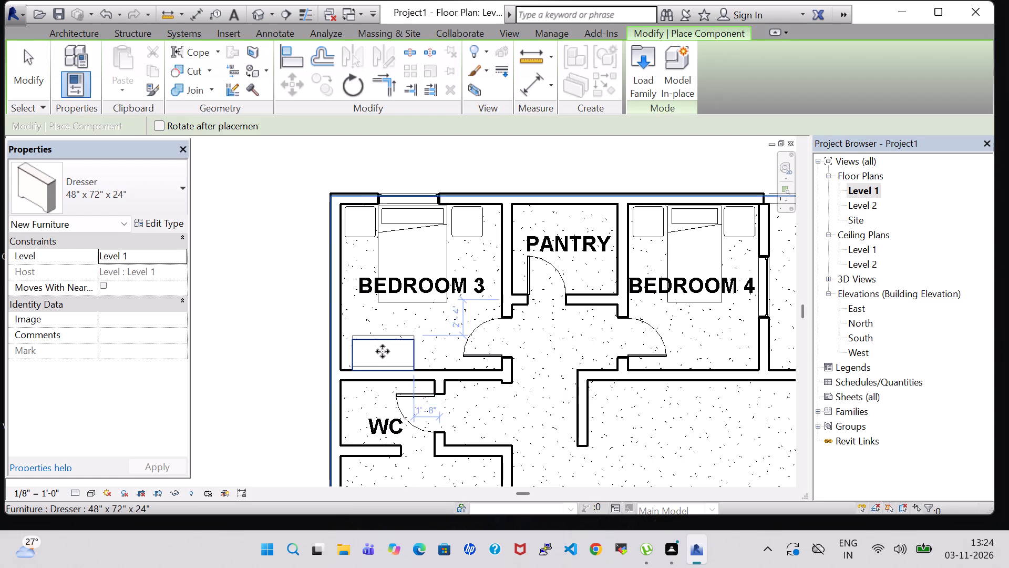
key(Escape)
click(382, 337)
key(Up)
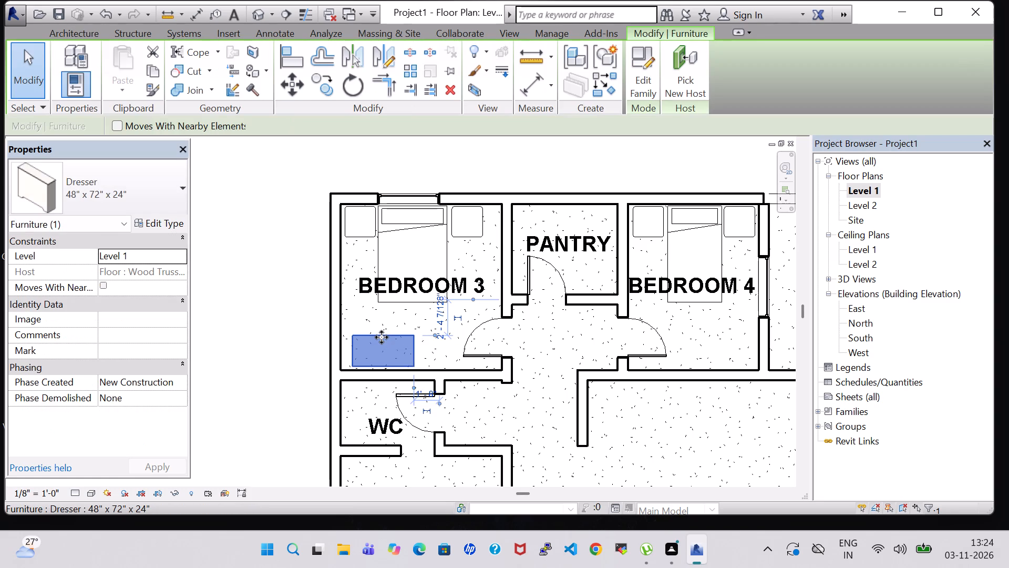
Place a Dresser 48" x 72" x 24" in Bedroom 4, in the corner of the living-side wall and the window wall.
click(79, 33)
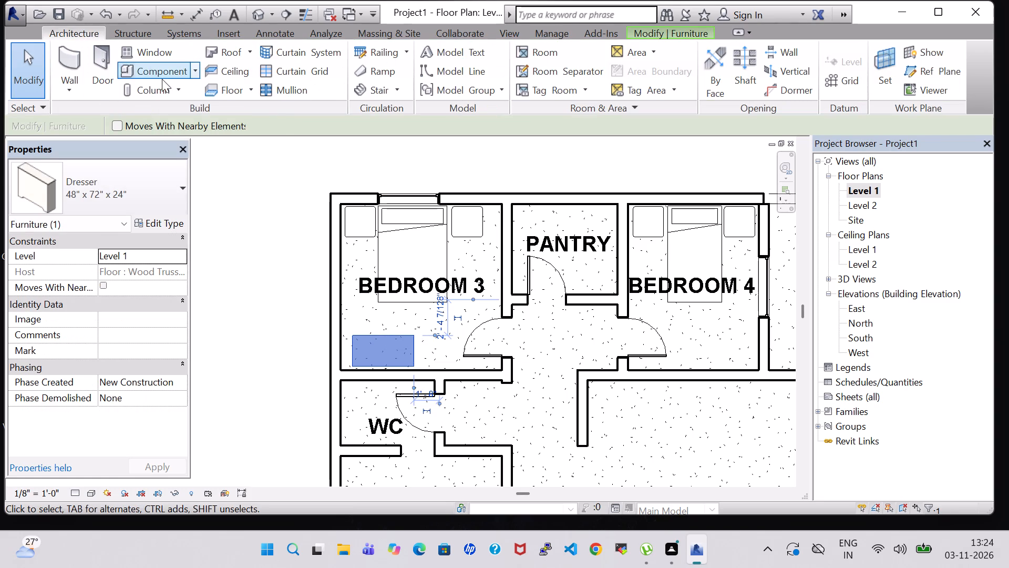
click(162, 79)
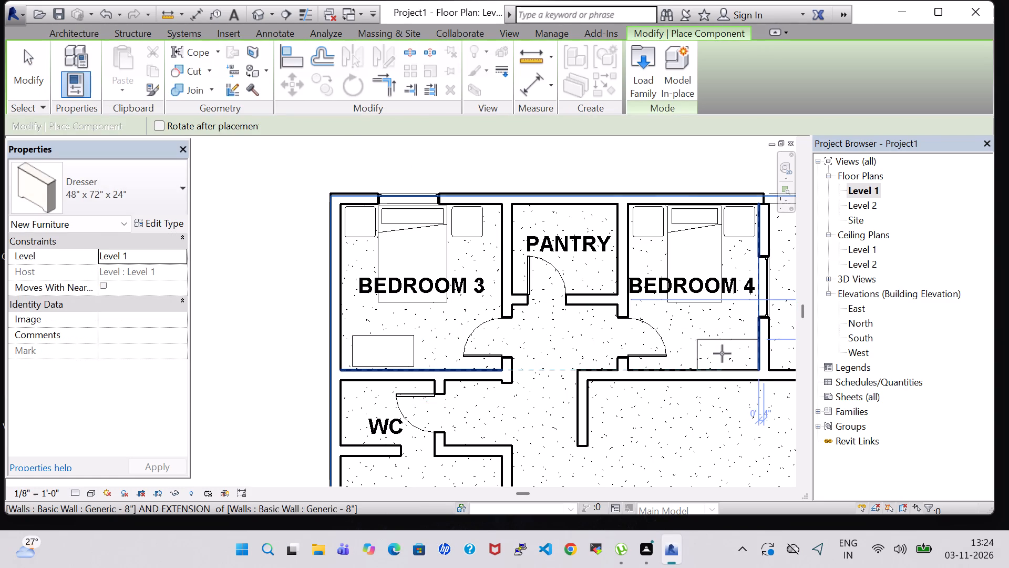
click(720, 353)
Place a Dresser 48" x 72" x 24" upright along Bedroom 2's wall opposite the bed, nudged slightly away from the WC-side wall.
scroll(718, 412, down, 1)
middle_drag(718, 412, 584, 227)
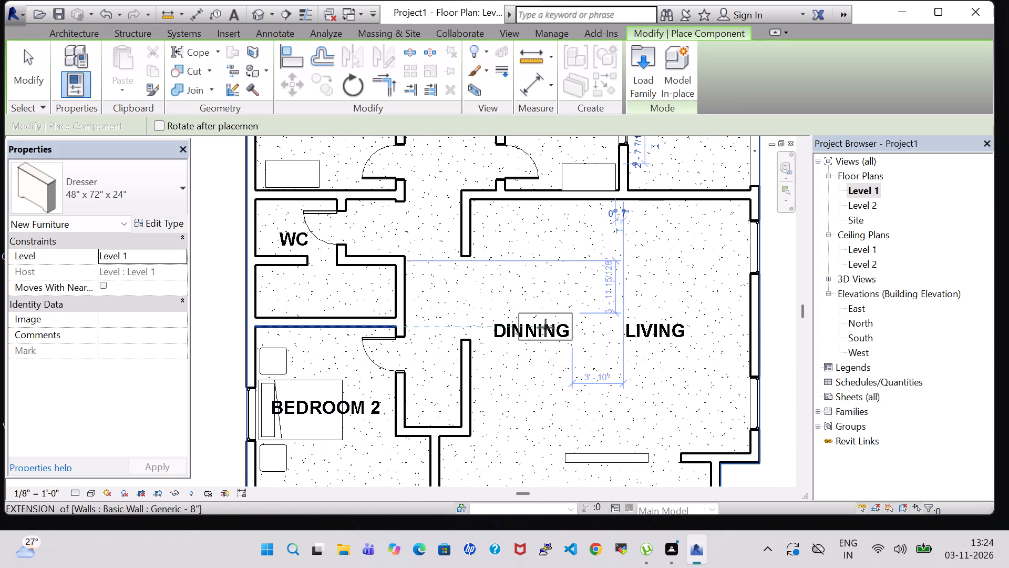
scroll(557, 329, down, 3)
middle_drag(557, 329, 570, 240)
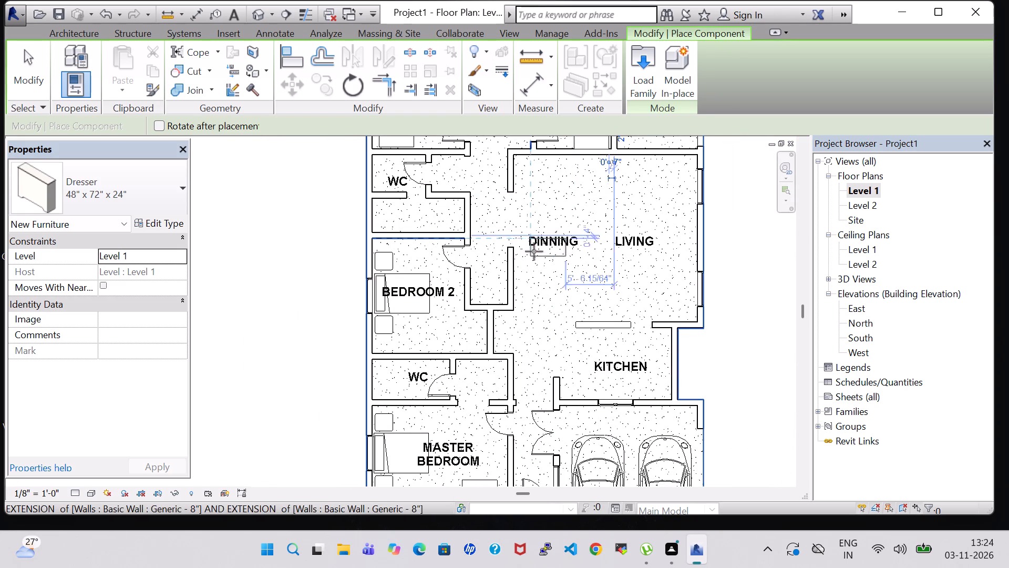
key(space)
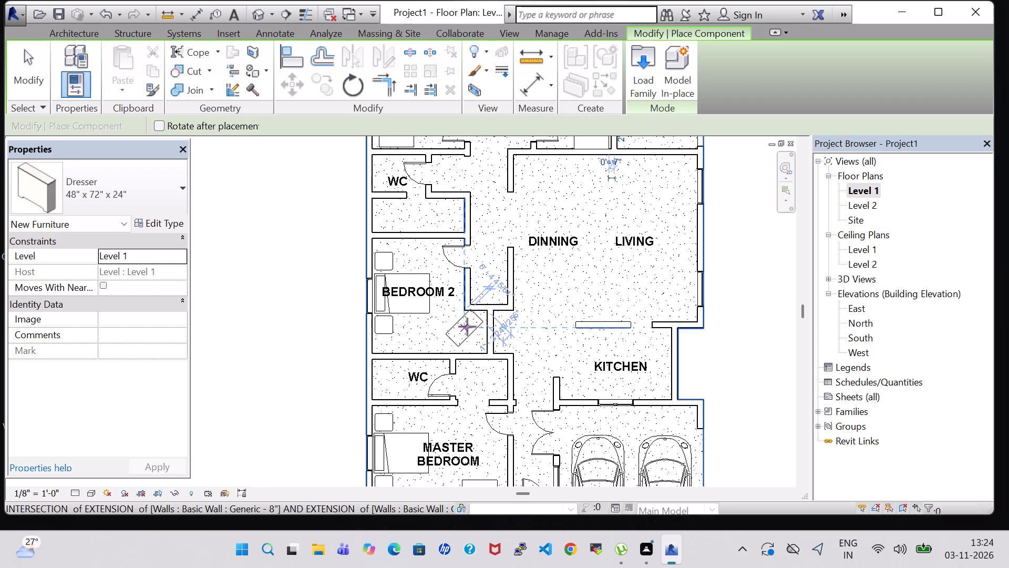
key(space)
scroll(471, 329, up, 2)
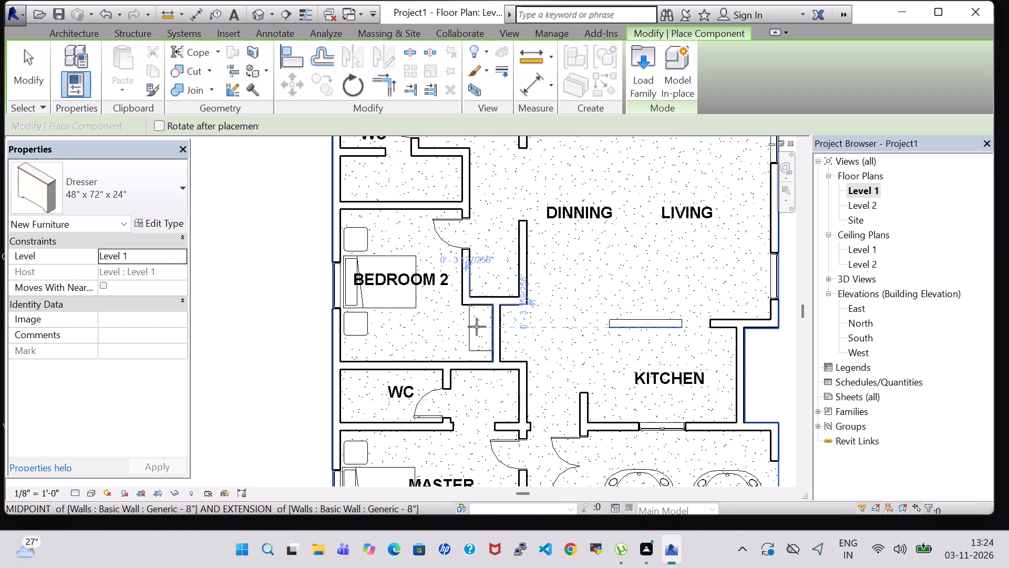
click(478, 335)
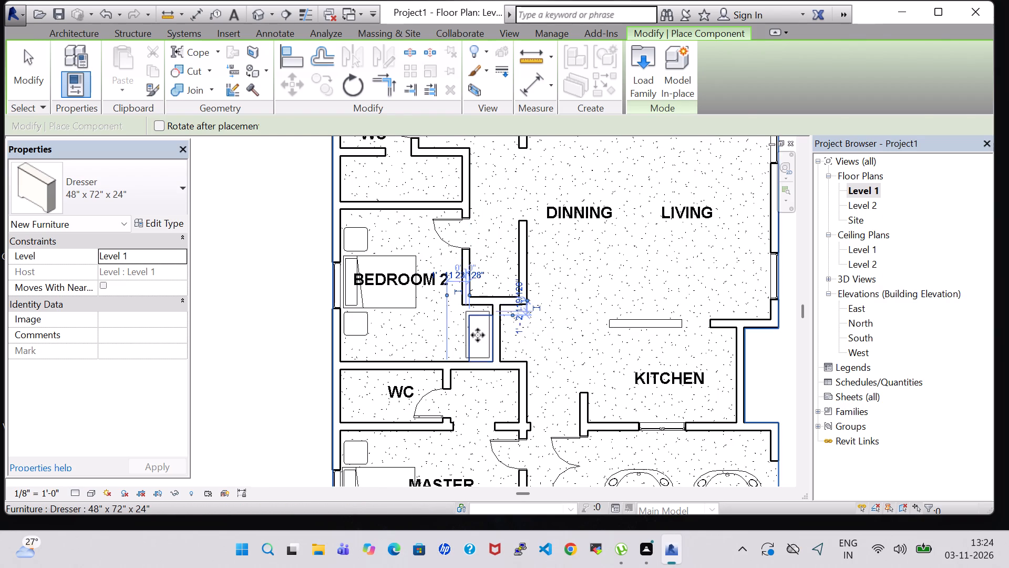
key(Escape)
key(Escape)
click(475, 315)
key(Up)
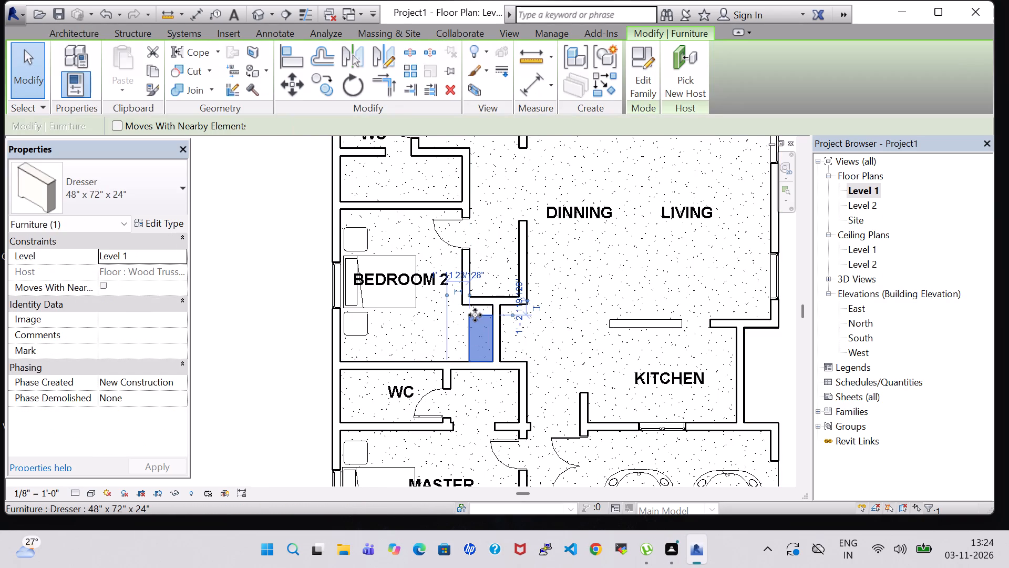
key(Up)
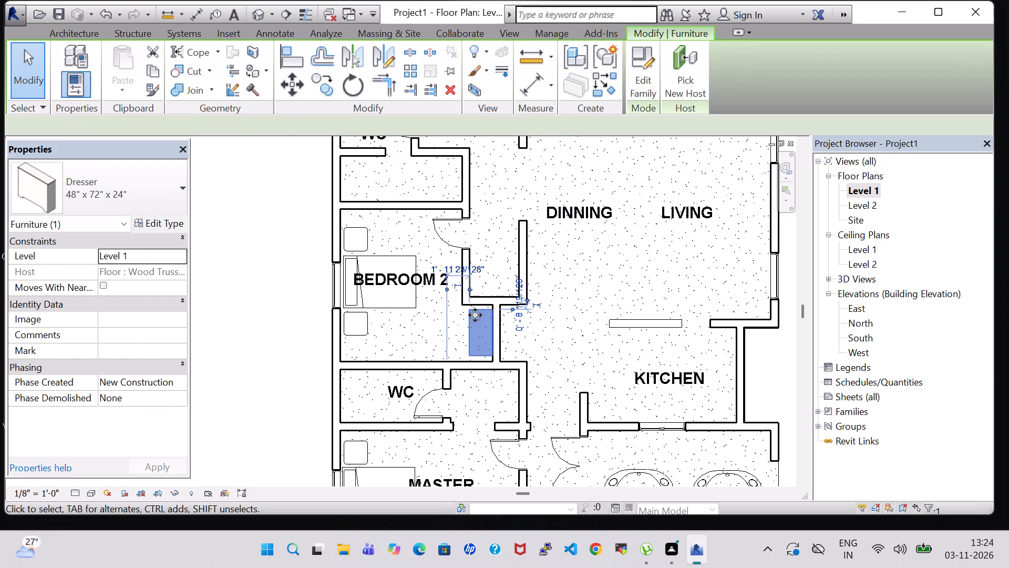
click(260, 249)
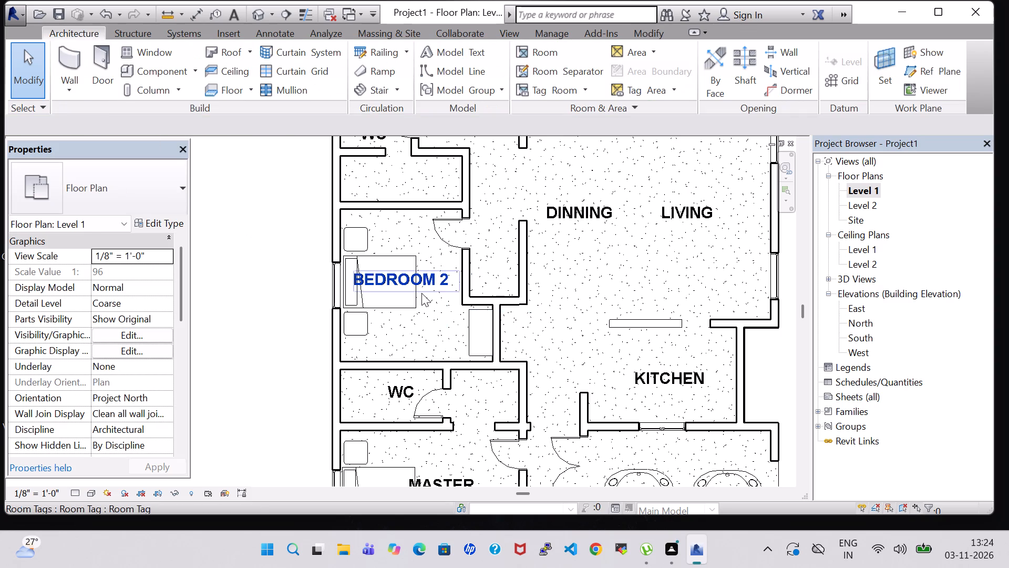
Open the 3D view and rotate the Master Bedroom dresser 180° so its drawers face into the room.
click(252, 18)
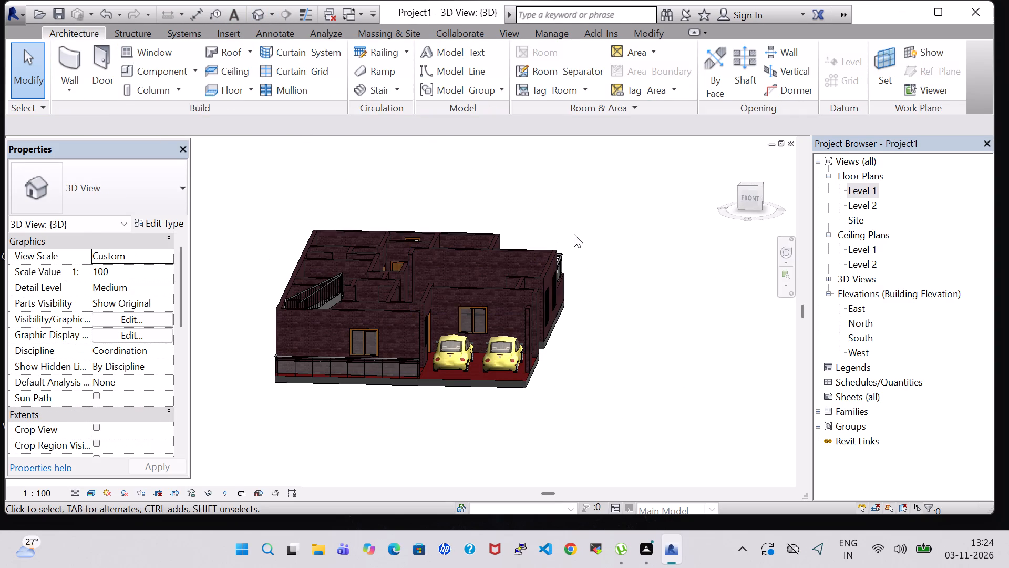
shift+middle_drag(598, 226, 583, 448)
shift+middle_drag(631, 226, 493, 313)
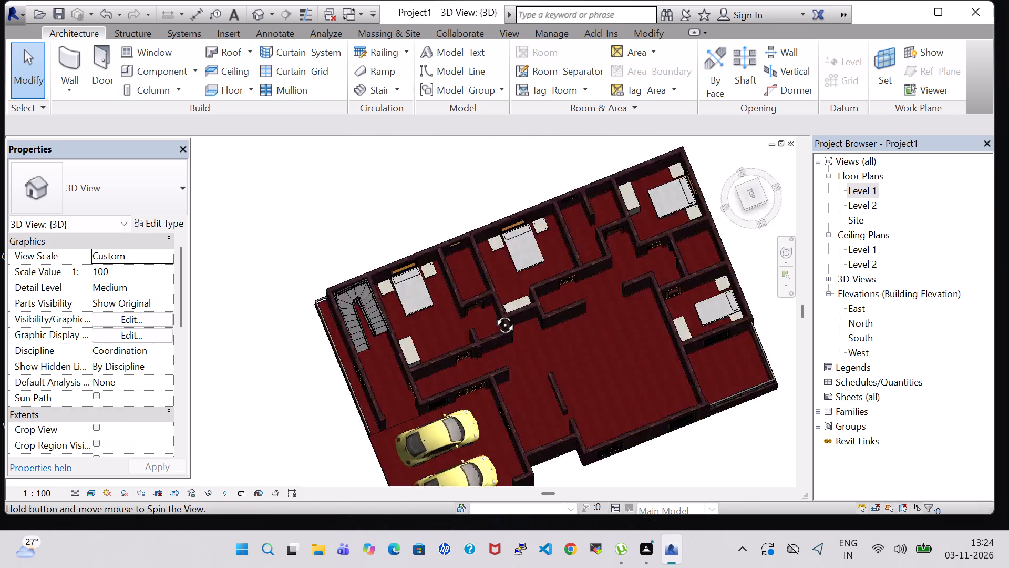
shift+middle_drag(493, 313, 394, 236)
click(385, 404)
key(space)
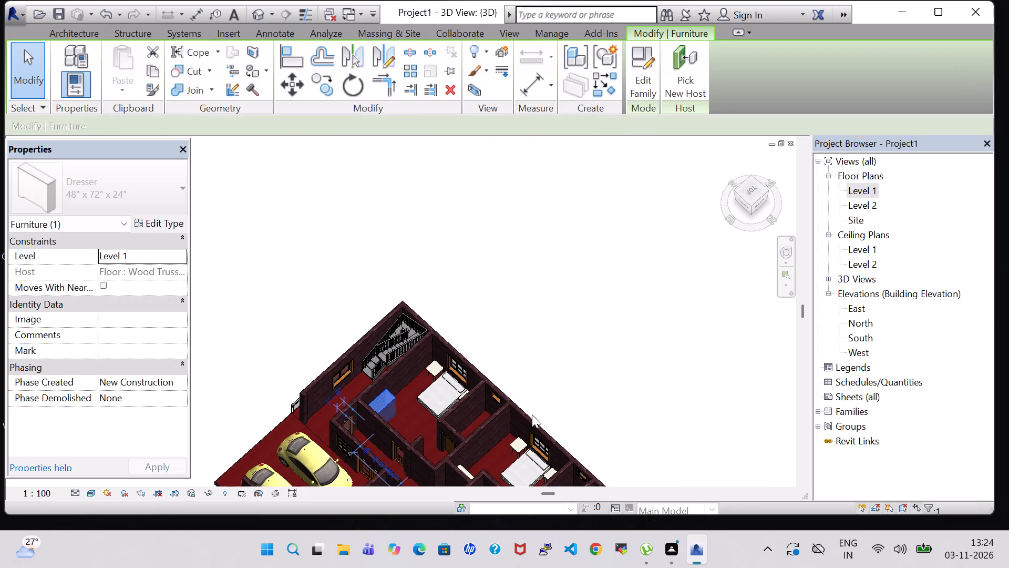
key(space)
click(589, 337)
Rotate the Bedroom 2 dresser 180° in the 3D view so it faces the bed.
middle_drag(590, 338, 553, 189)
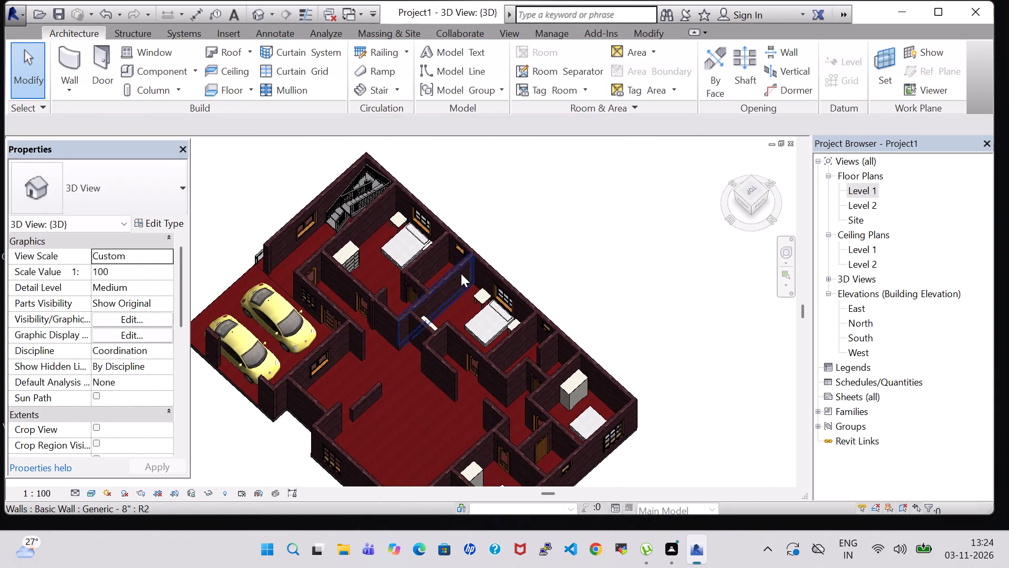
shift+middle_drag(582, 240, 421, 289)
middle_drag(335, 397, 563, 371)
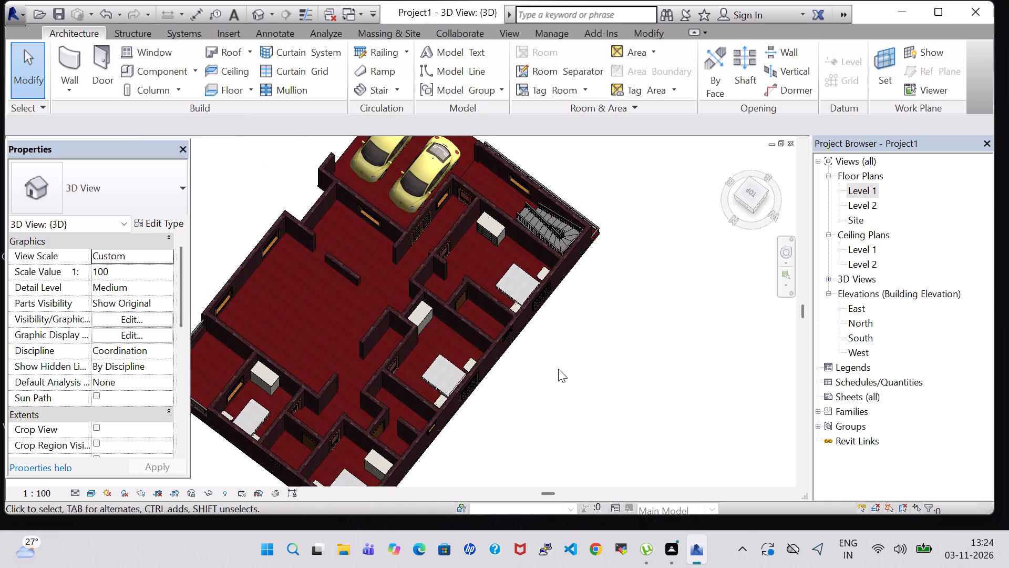
click(423, 317)
key(space)
key(space)
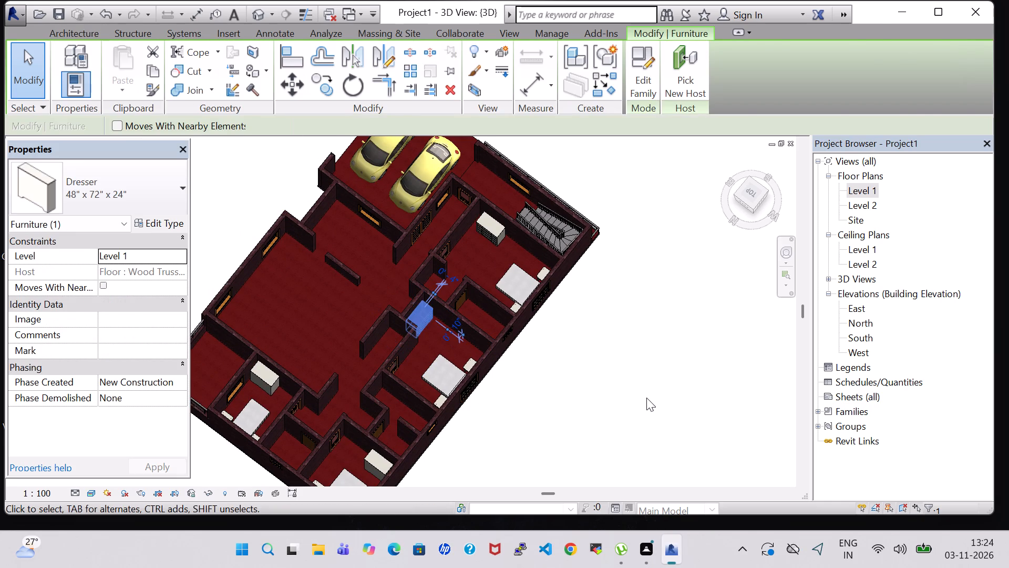
click(646, 398)
Rotate the dressers in Bedroom 3 and Bedroom 4 by 180° so they face their beds.
click(376, 465)
key(space)
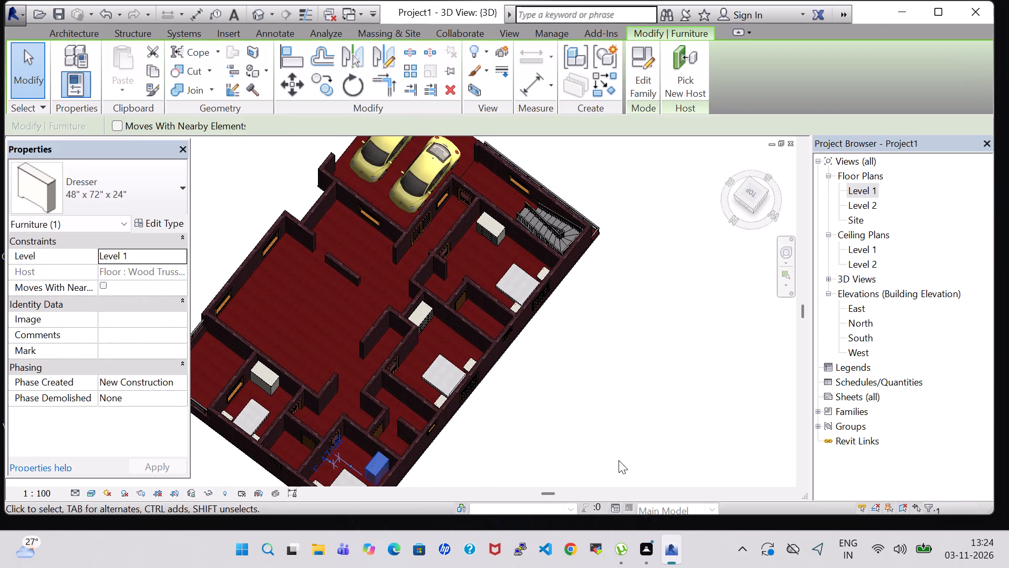
key(space)
click(264, 376)
key(space)
key(space)
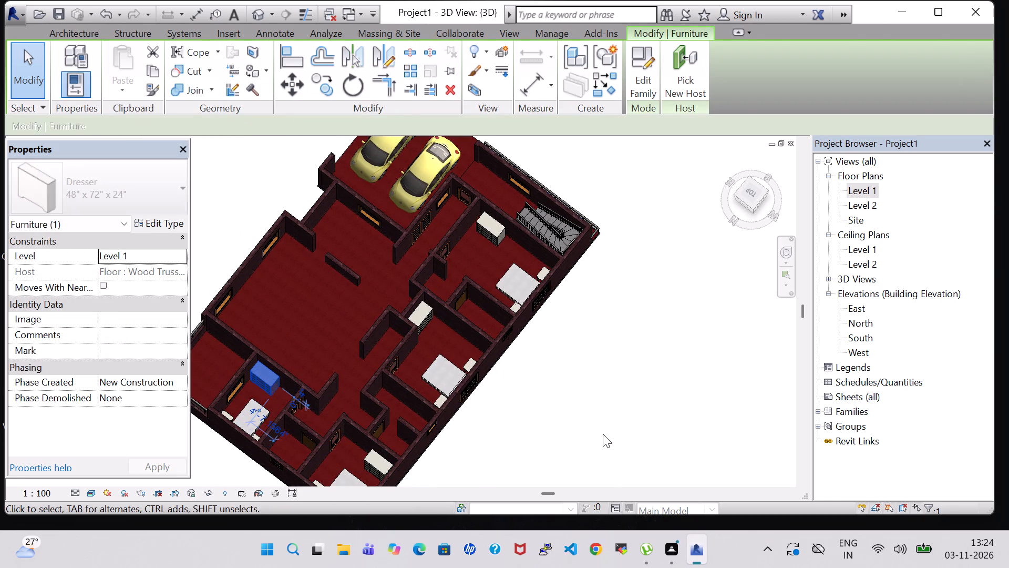
click(598, 427)
Examine the furnished house from several angles in the 3D view.
shift+middle_drag(595, 427, 640, 311)
middle_drag(607, 372, 731, 363)
shift+middle_drag(479, 394, 595, 403)
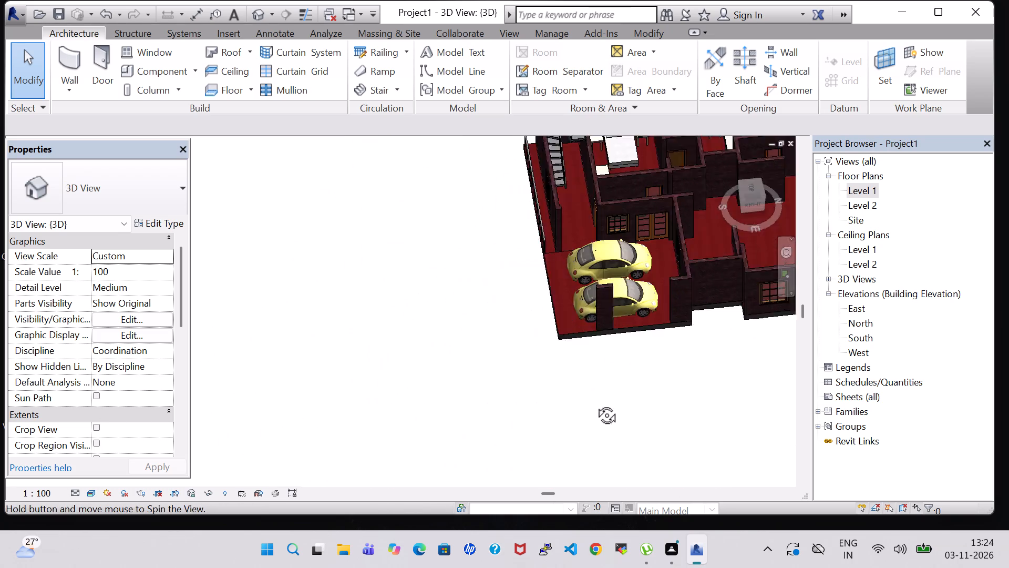
shift+middle_drag(595, 403, 599, 403)
middle_drag(530, 307, 370, 418)
shift+middle_drag(365, 417, 504, 385)
middle_drag(506, 350, 519, 453)
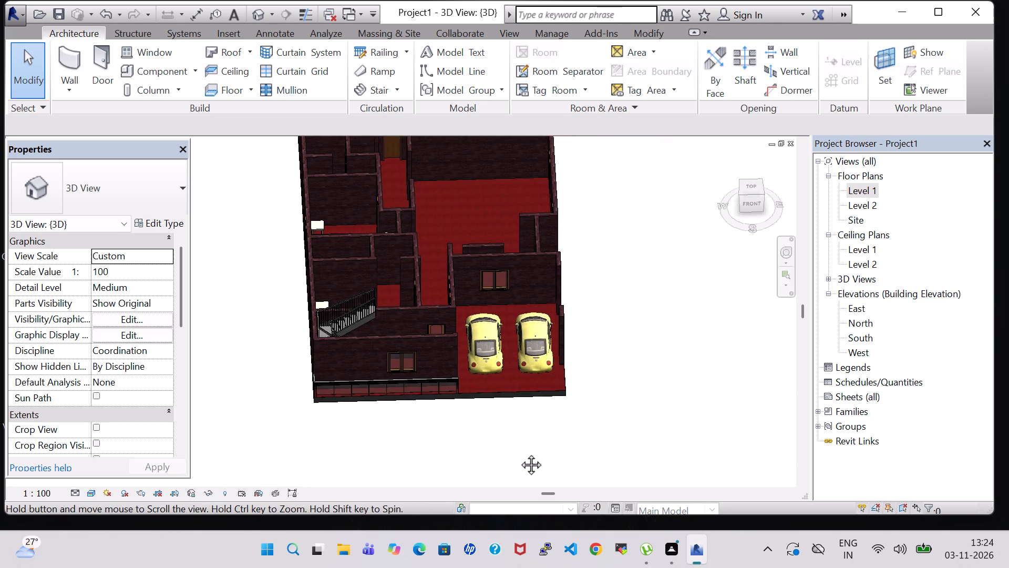
middle_drag(519, 453, 534, 482)
middle_drag(685, 363, 672, 313)
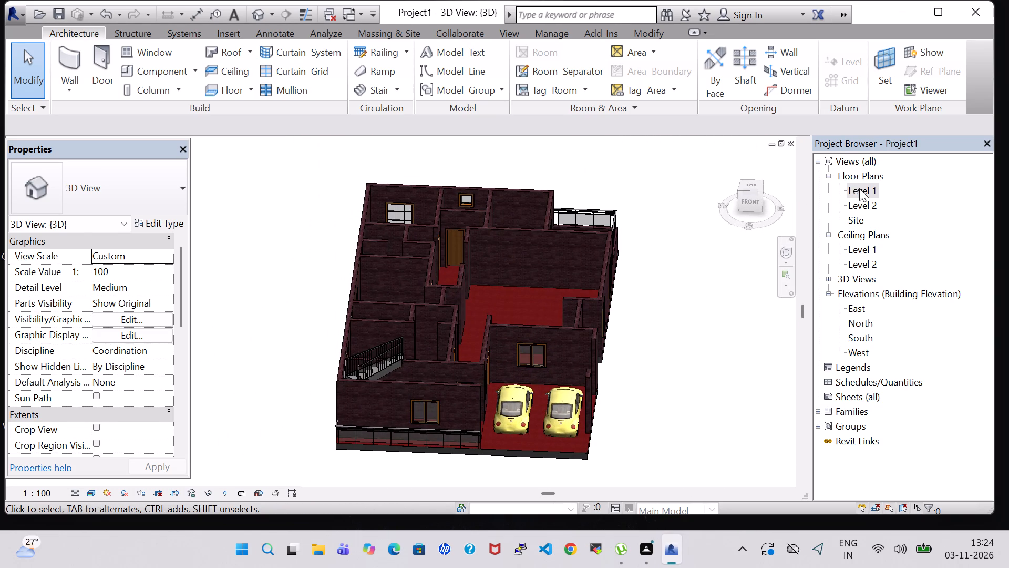
Return to the Level 1 floor plan and look over the furniture layout in all rooms.
double_click(860, 188)
scroll(615, 237, down, 4)
middle_drag(596, 249, 511, 273)
scroll(511, 273, down, 1)
middle_drag(679, 225, 667, 254)
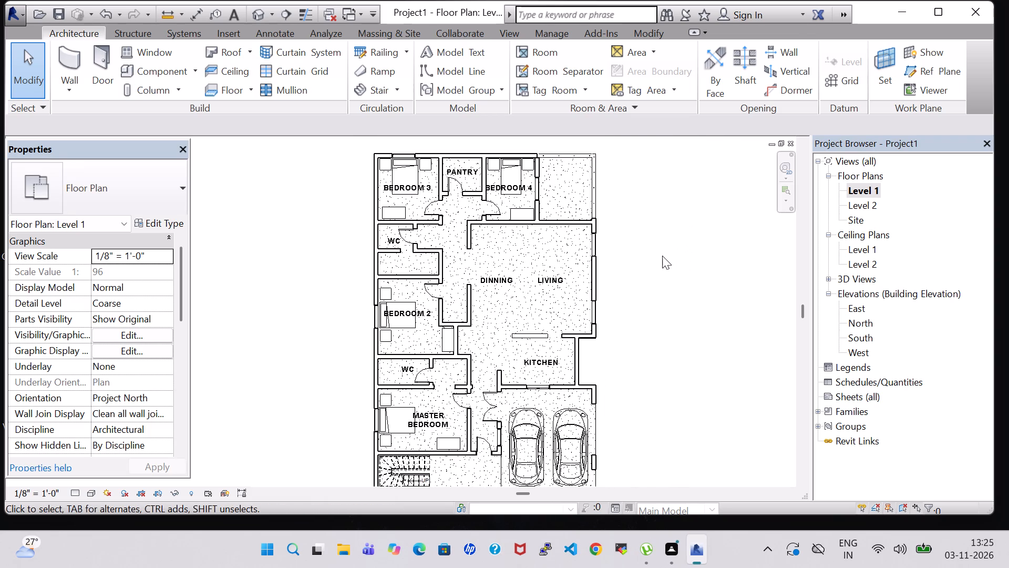
scroll(473, 203, up, 3)
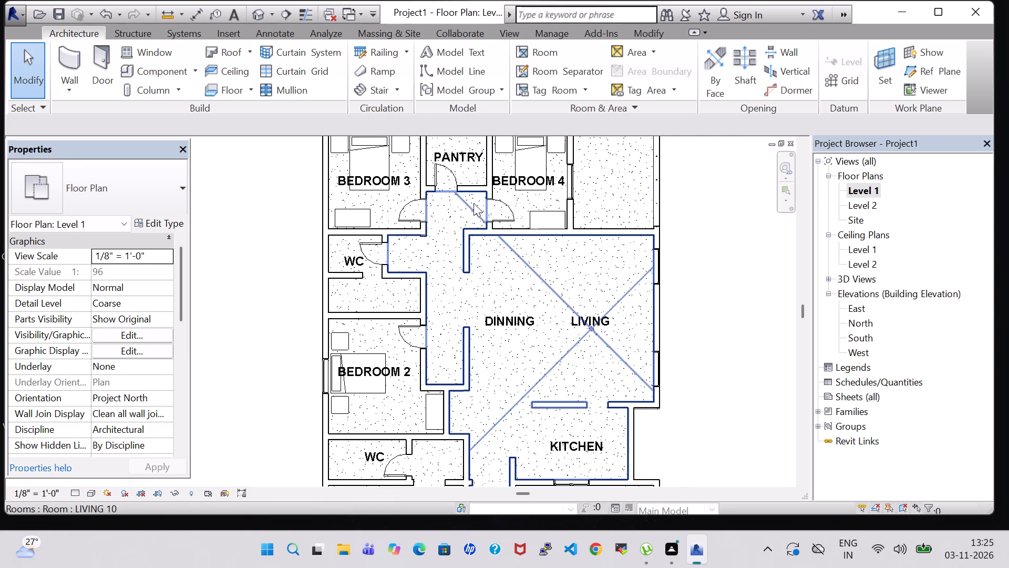
scroll(473, 203, up, 1)
scroll(470, 268, down, 2)
middle_drag(719, 289, 717, 286)
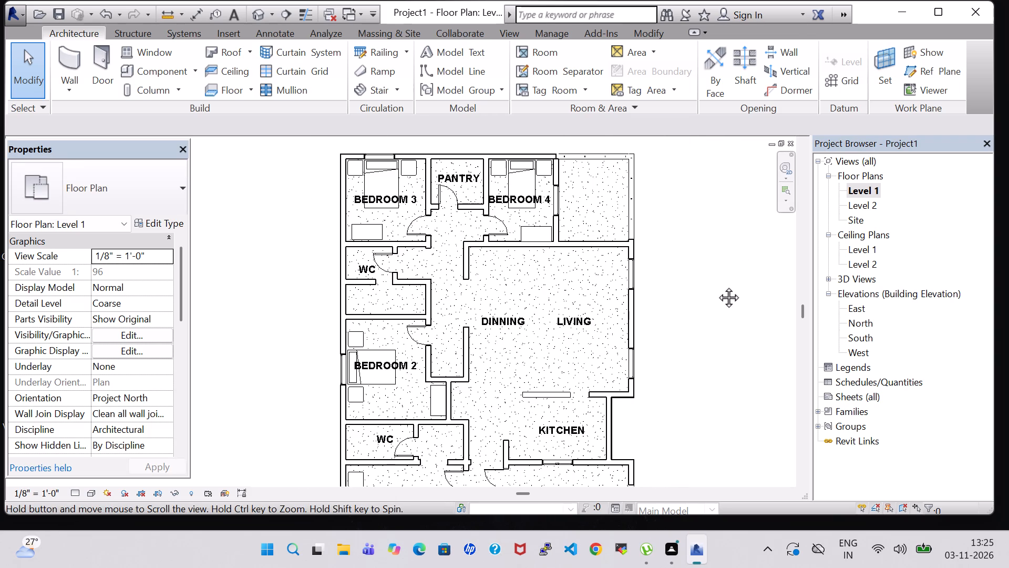
middle_drag(717, 286, 709, 276)
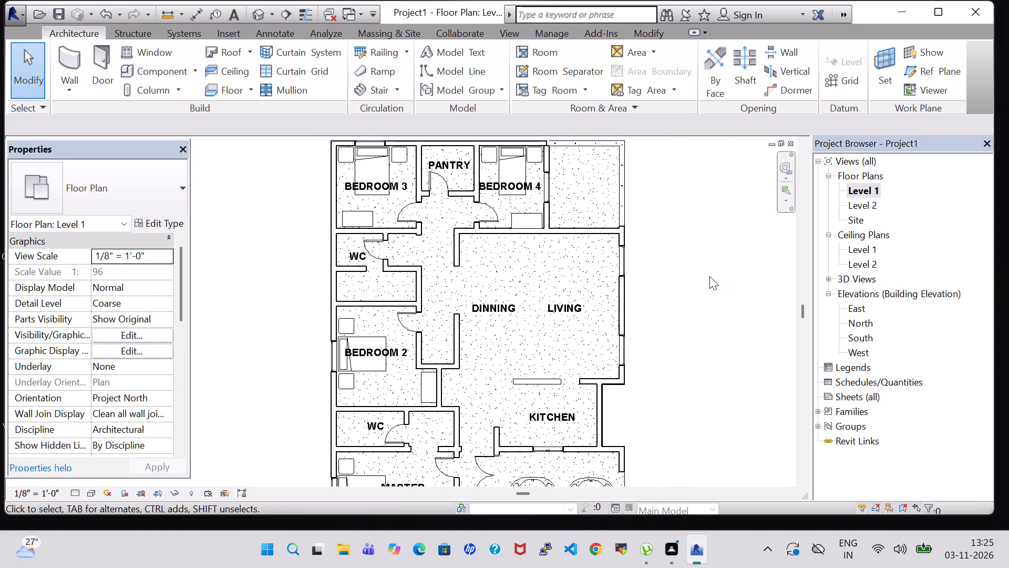
middle_drag(709, 276, 707, 242)
scroll(707, 242, down, 1)
middle_drag(700, 324, 681, 290)
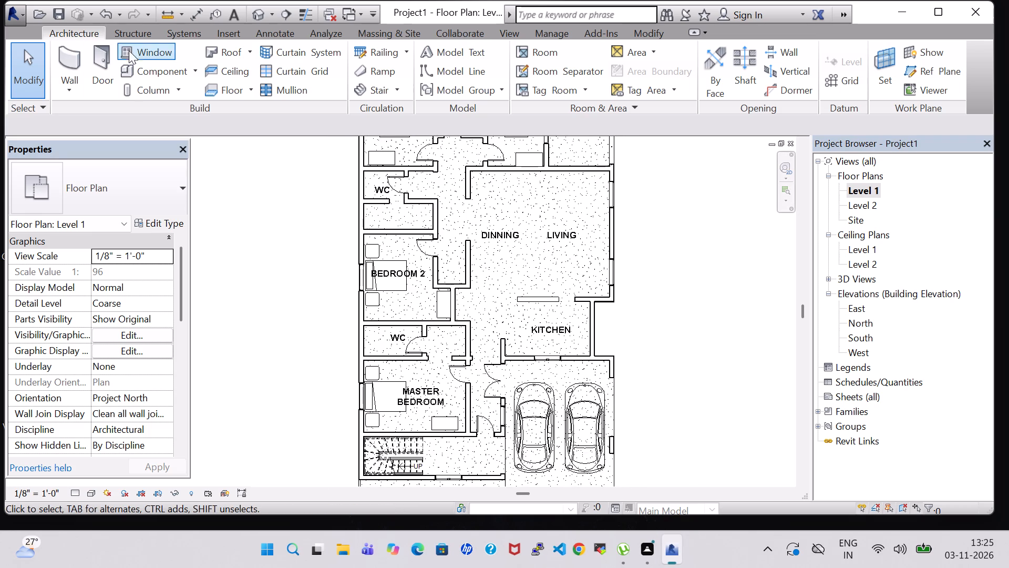
Load the TV Stand family from the Furniture library folder for component placement.
click(146, 66)
click(648, 70)
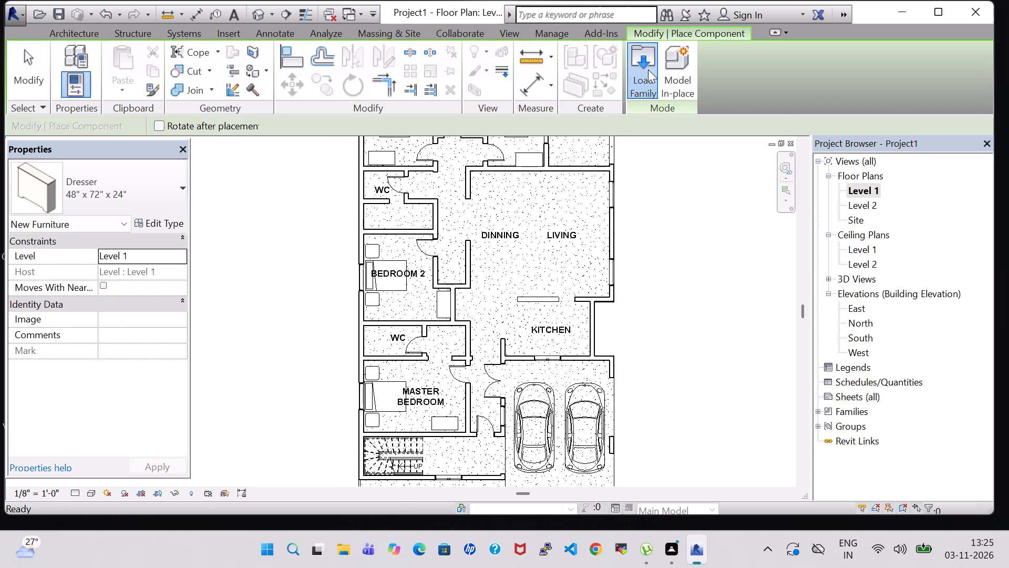
scroll(547, 324, down, 1)
double_click(579, 209)
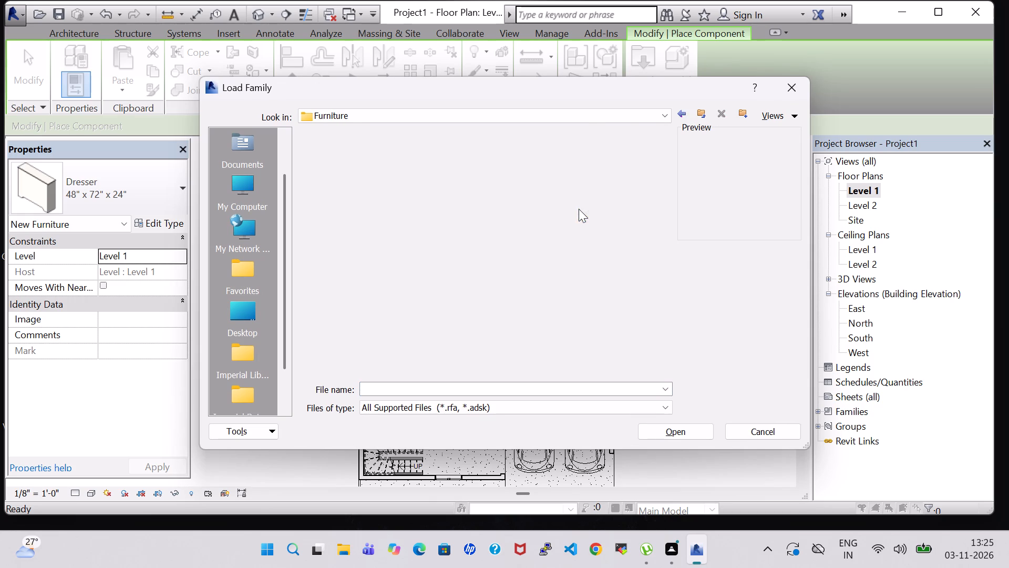
click(362, 267)
click(397, 265)
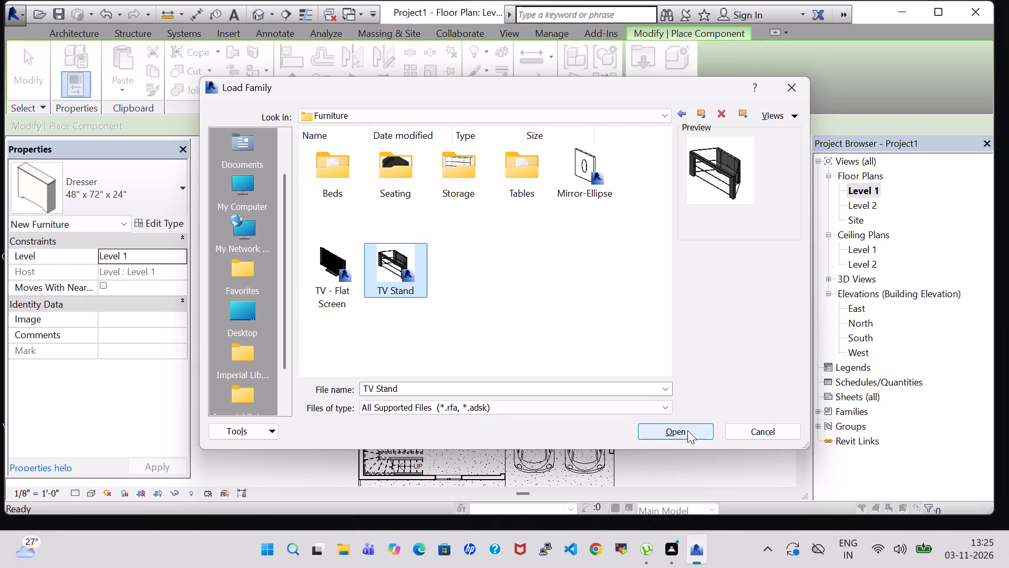
click(692, 435)
Place the TV Stand in the Master Bedroom, rotated to face the bed, and nudge it against the wall opposite the bed.
scroll(465, 382, up, 5)
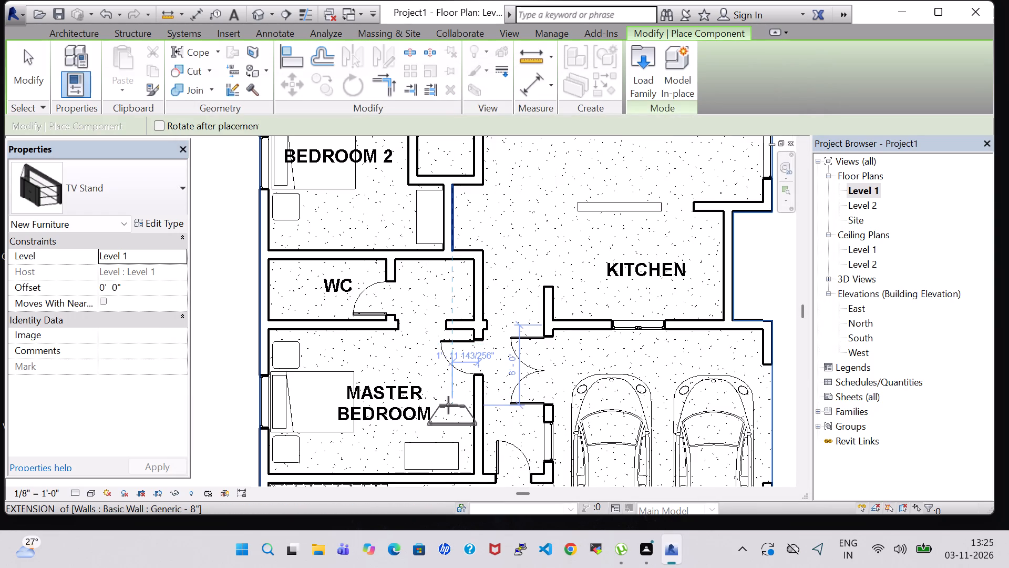
key(space)
key(space)
key(space)
key(space)
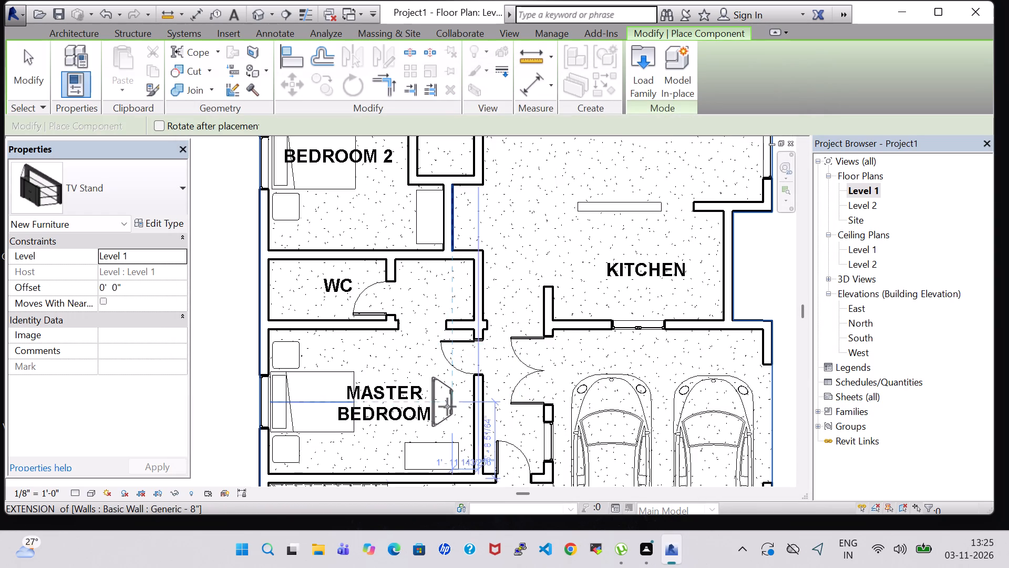
click(467, 407)
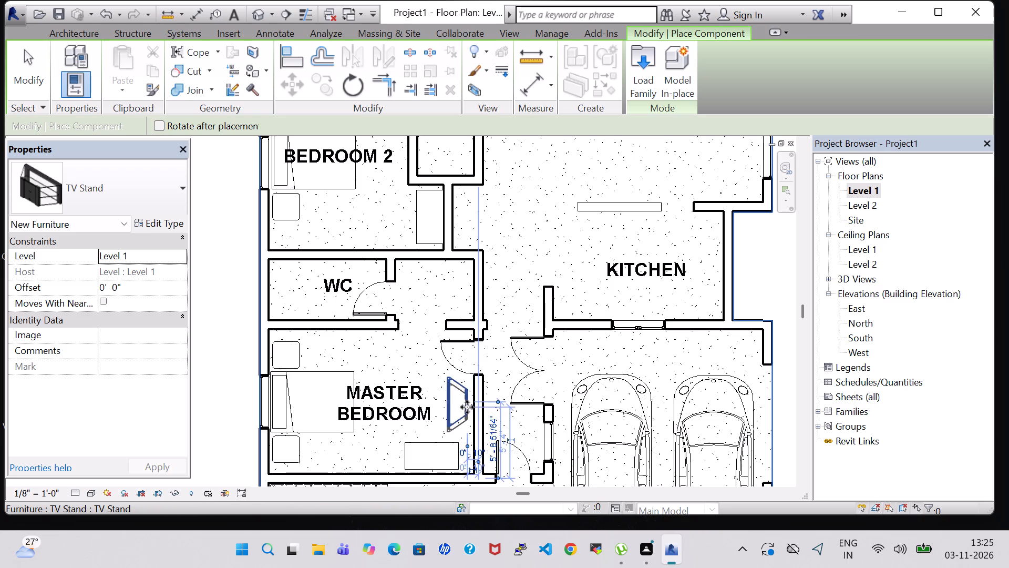
key(Escape)
key(Escape)
click(462, 402)
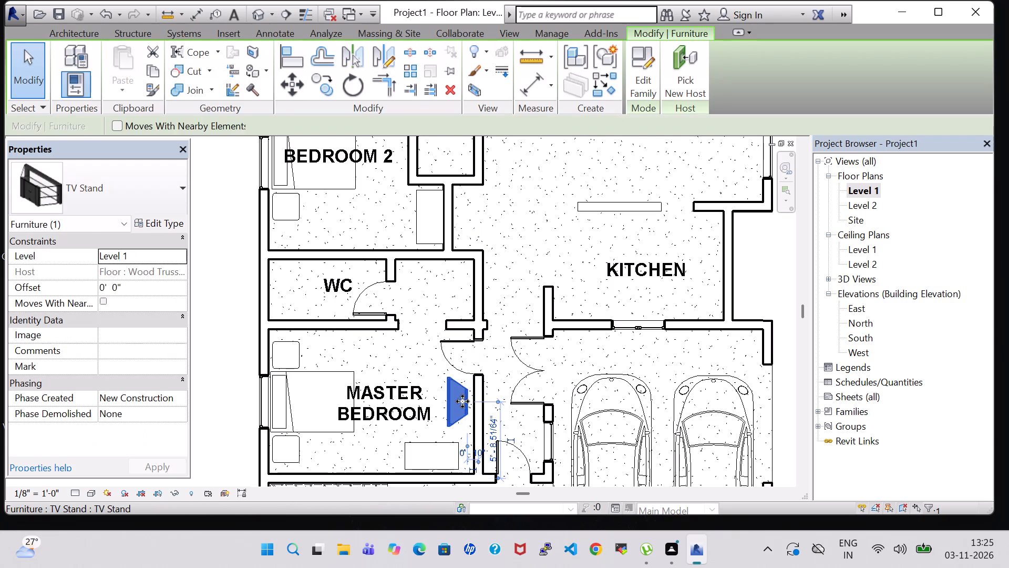
key(Right)
key(Right)
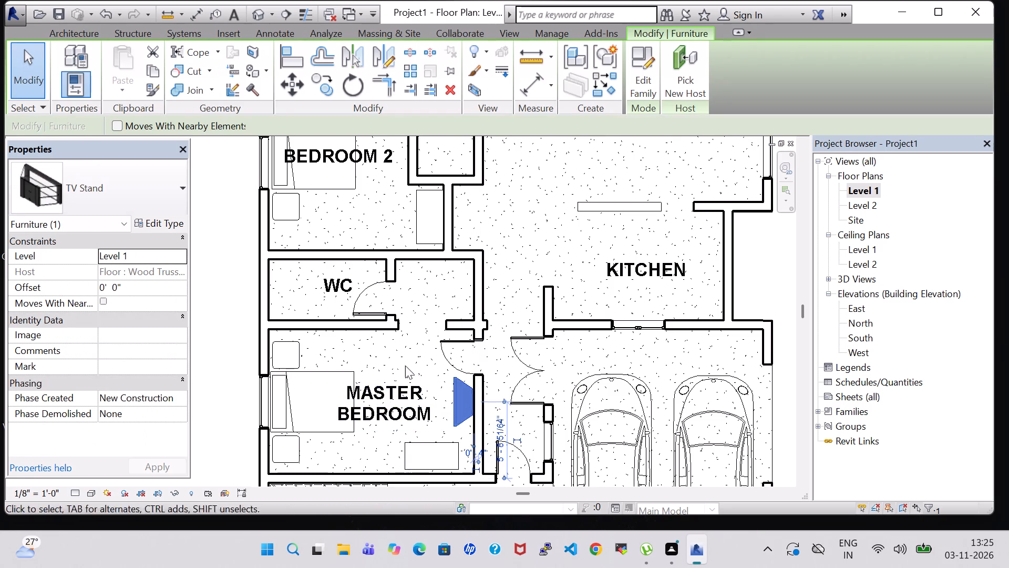
click(401, 362)
Load the TV - Flat Screen family from the Furniture library folder for component placement.
click(77, 32)
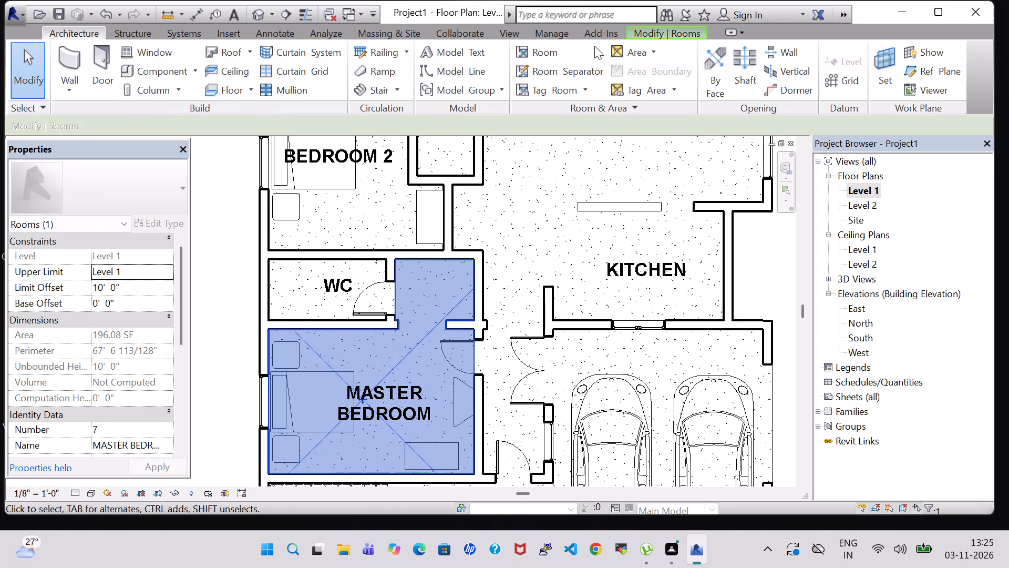
click(227, 229)
click(148, 68)
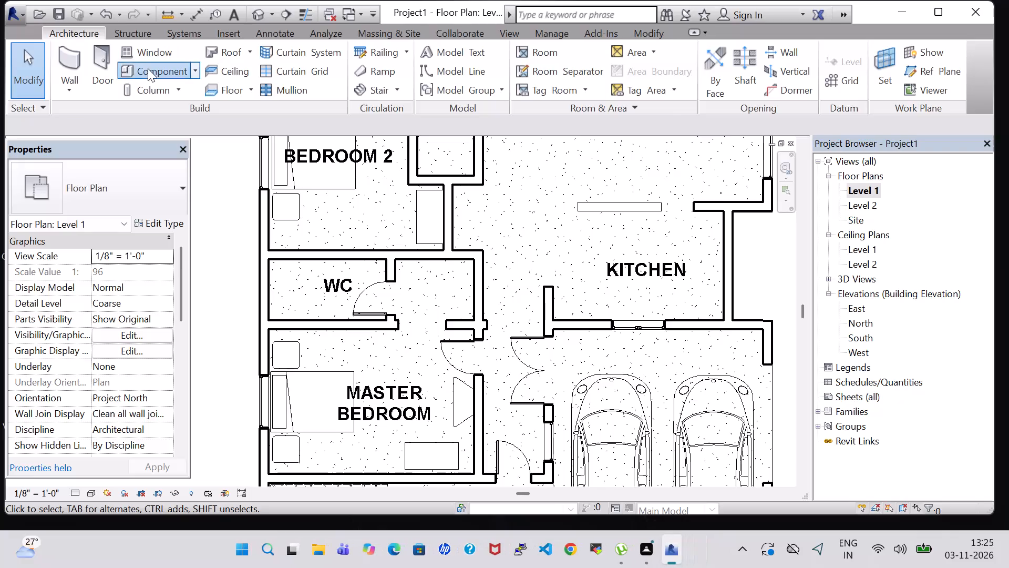
click(641, 78)
scroll(559, 256, down, 1)
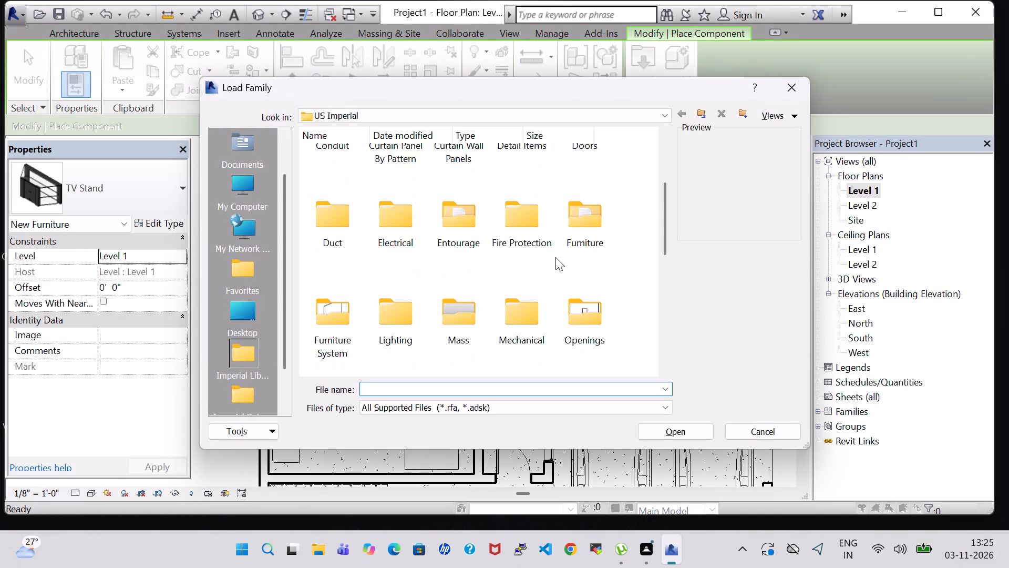
scroll(578, 226, up, 1)
scroll(576, 287, down, 1)
double_click(607, 214)
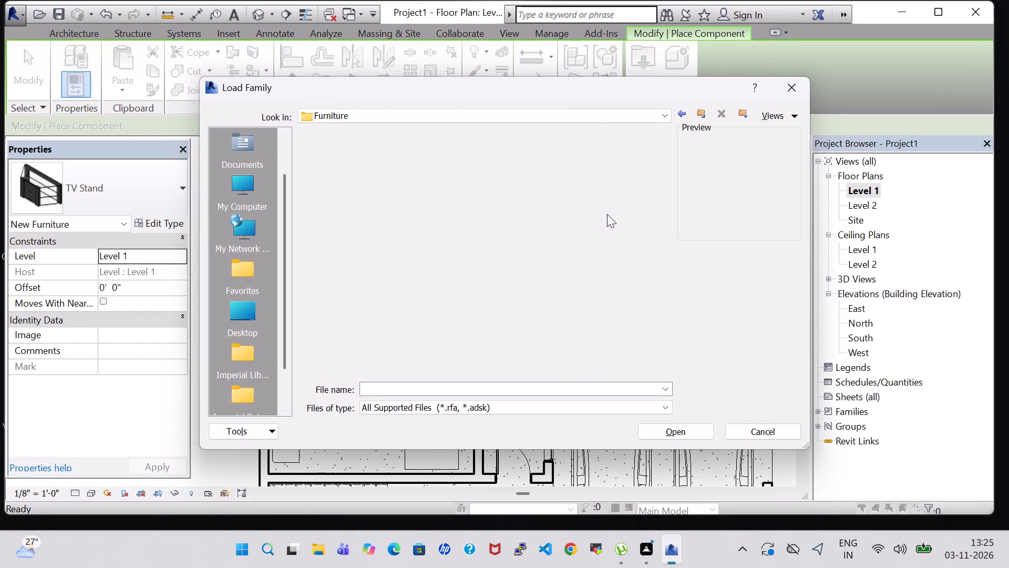
click(334, 263)
click(664, 430)
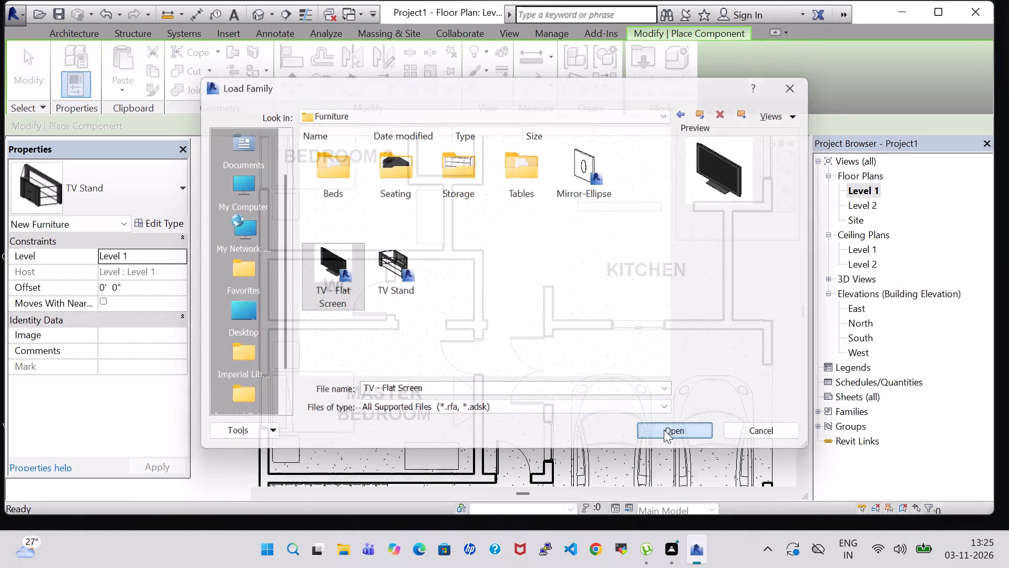
Place the 32" flat-screen TV at a 3' 0" offset on the Master Bedroom's TV stand, against the wall and facing the bed.
scroll(477, 400, up, 6)
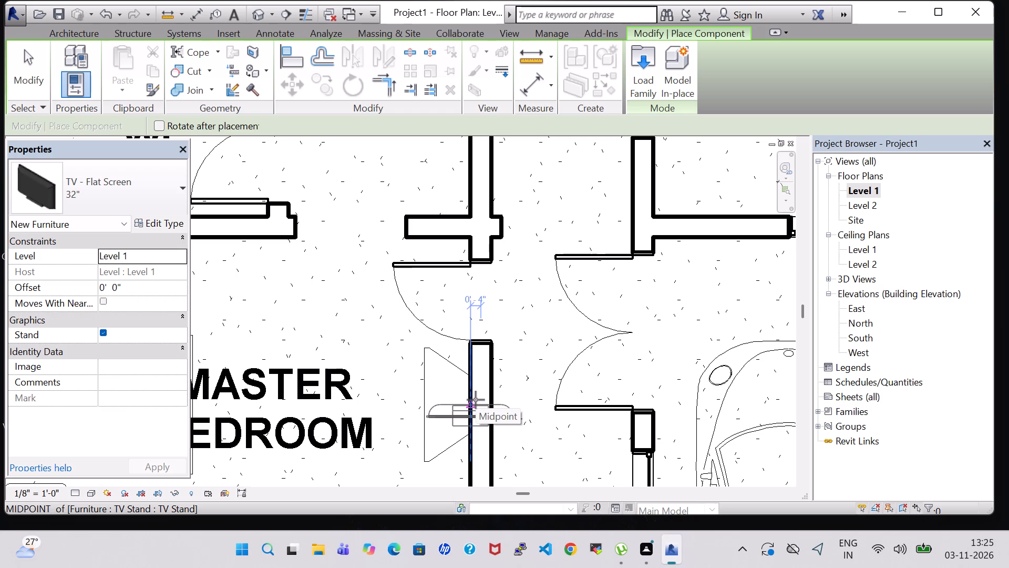
scroll(429, 401, up, 3)
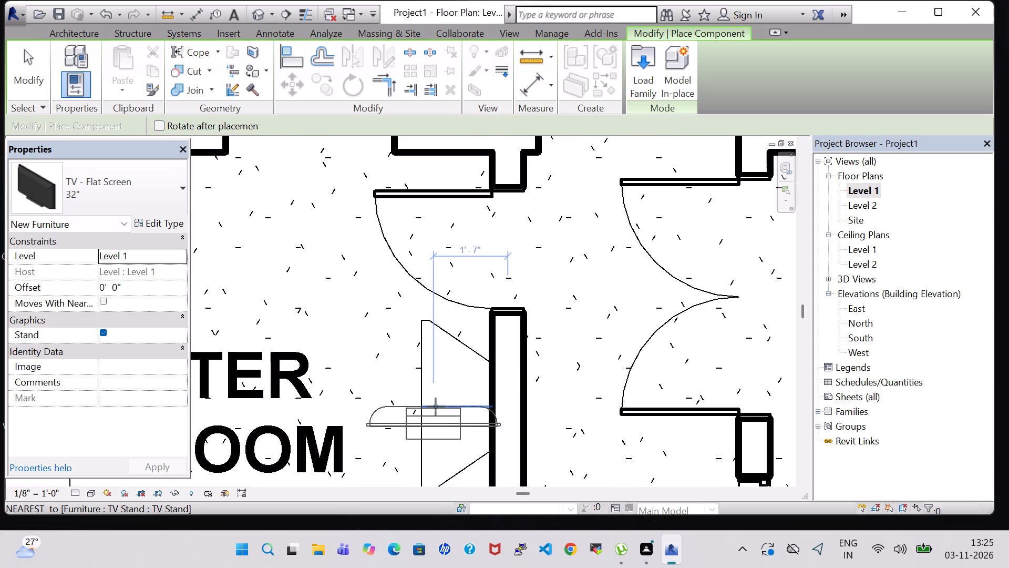
key(space)
key(space)
key(space)
scroll(462, 398, up, 3)
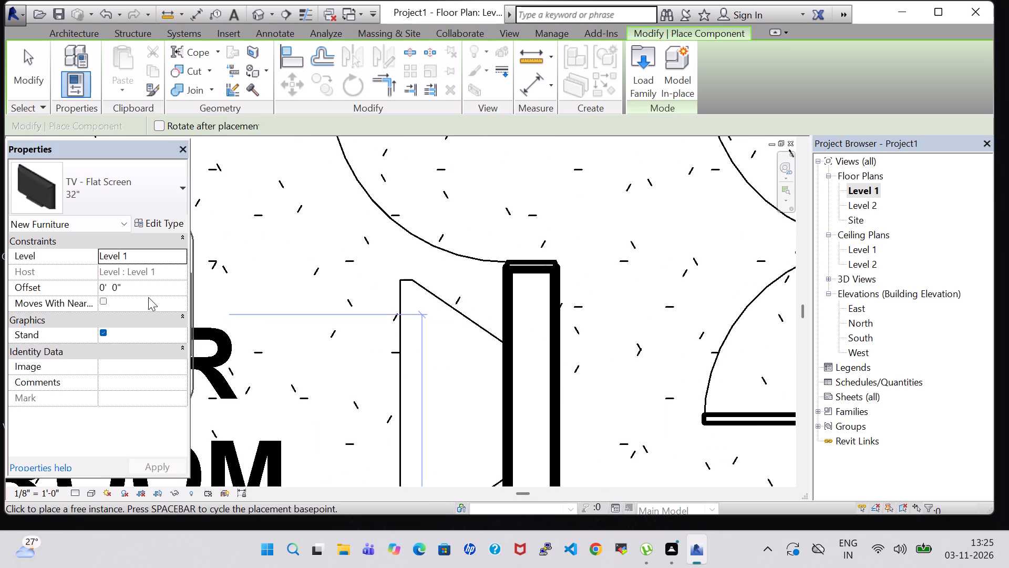
click(106, 287)
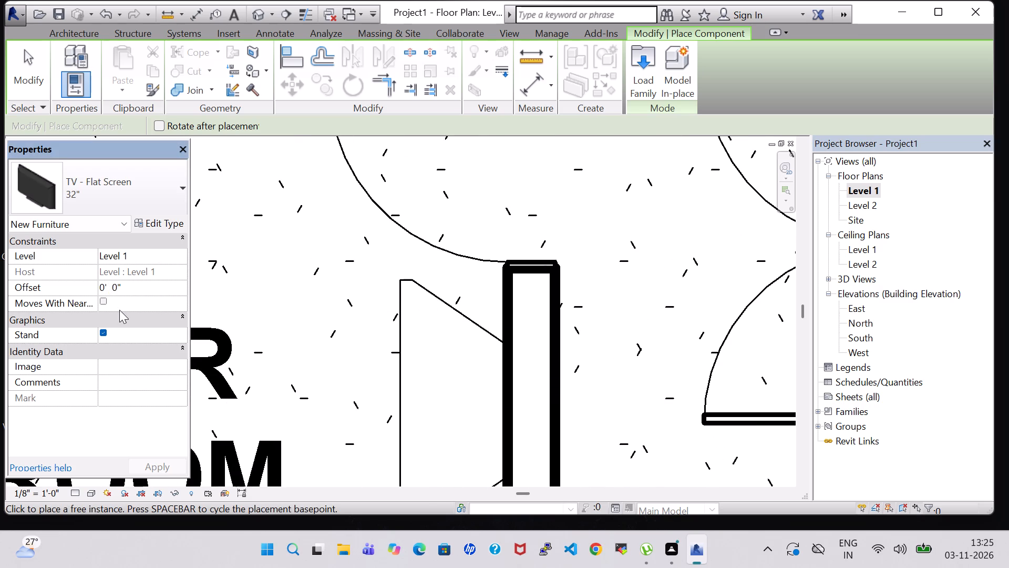
key(BackSpace)
key(3)
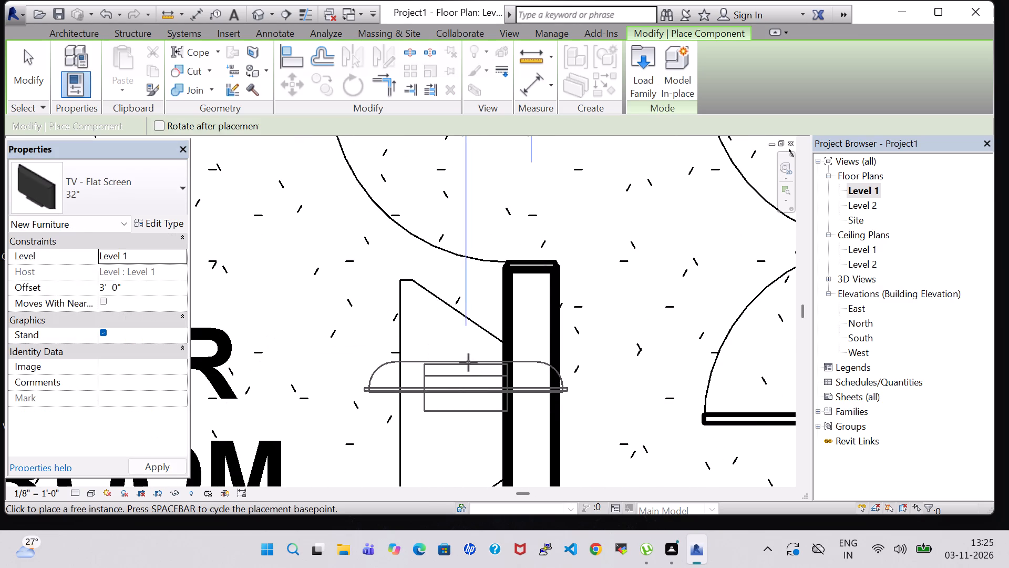
key(space)
key(space)
key(space)
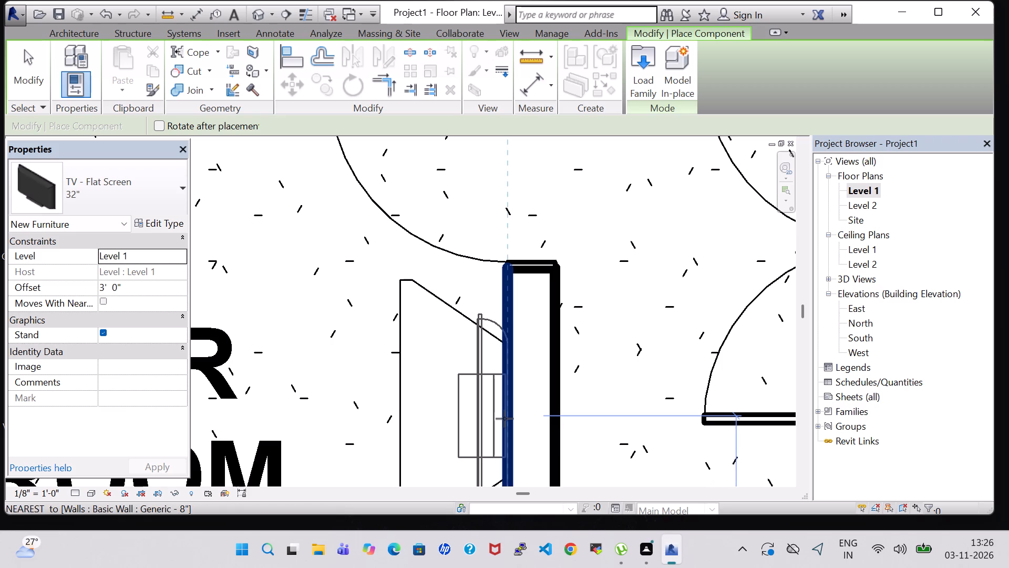
click(504, 419)
key(Escape)
key(Escape)
scroll(493, 411, down, 8)
middle_drag(338, 328, 411, 283)
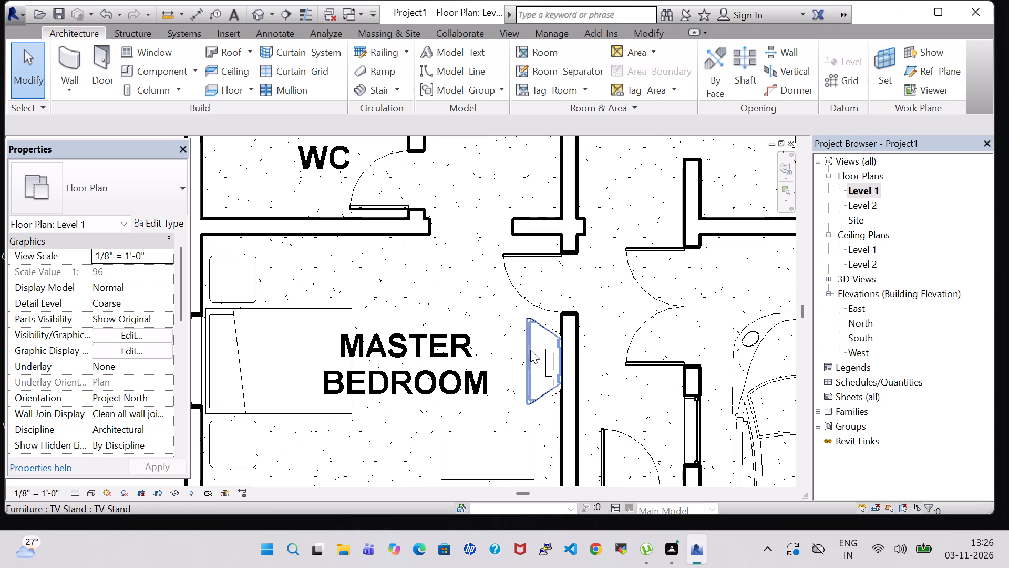
scroll(436, 322, down, 2)
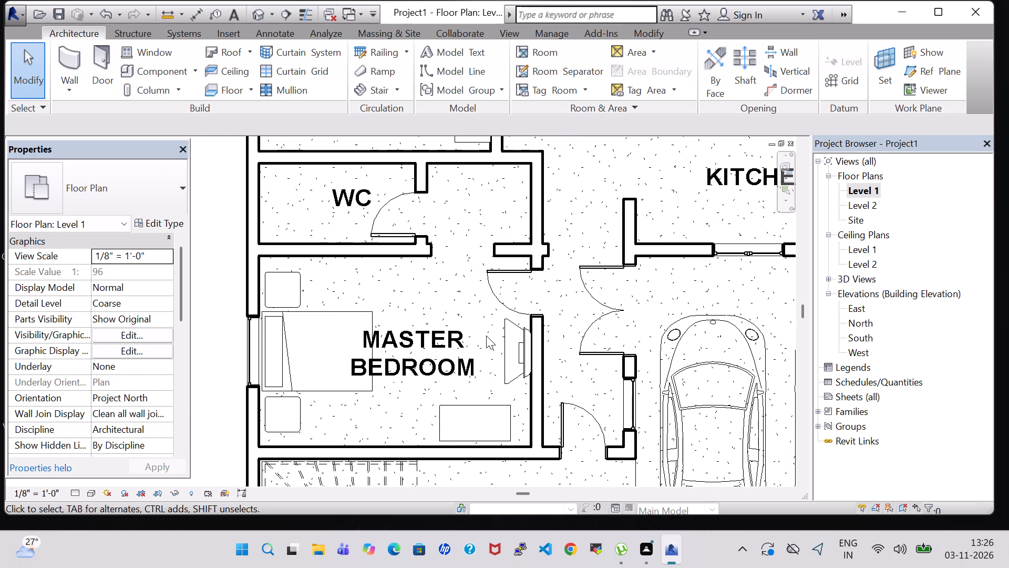
middle_drag(442, 301, 434, 308)
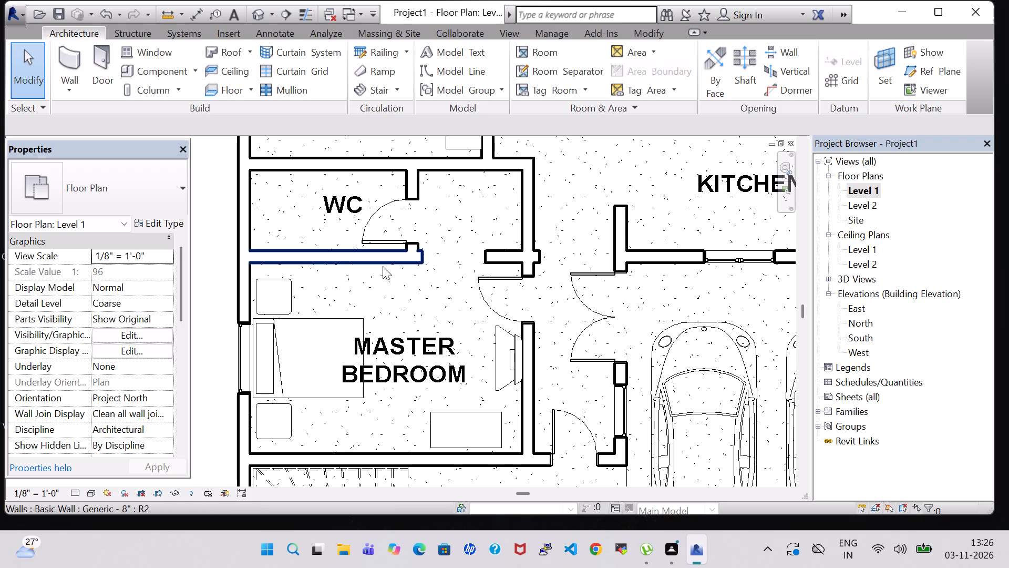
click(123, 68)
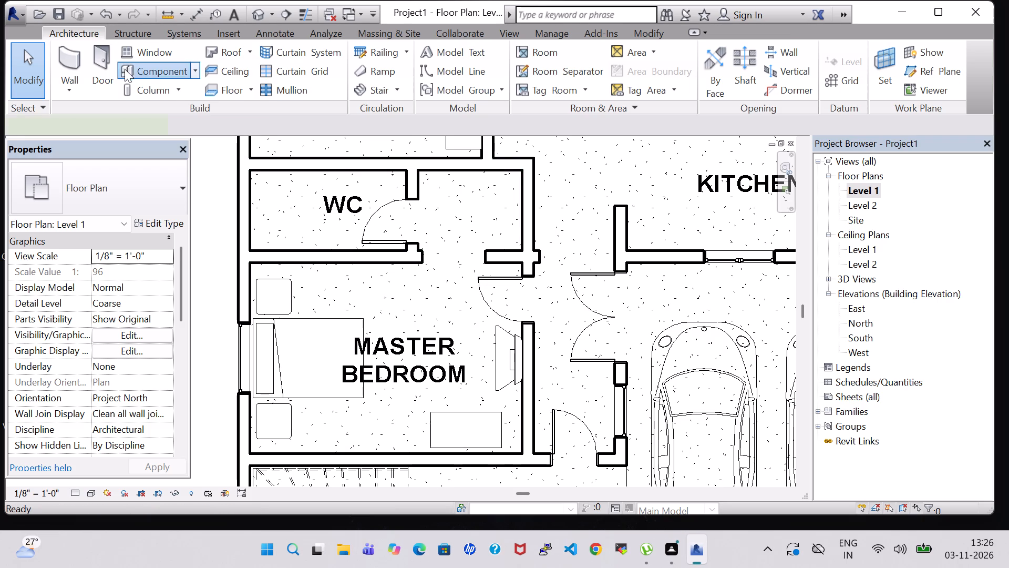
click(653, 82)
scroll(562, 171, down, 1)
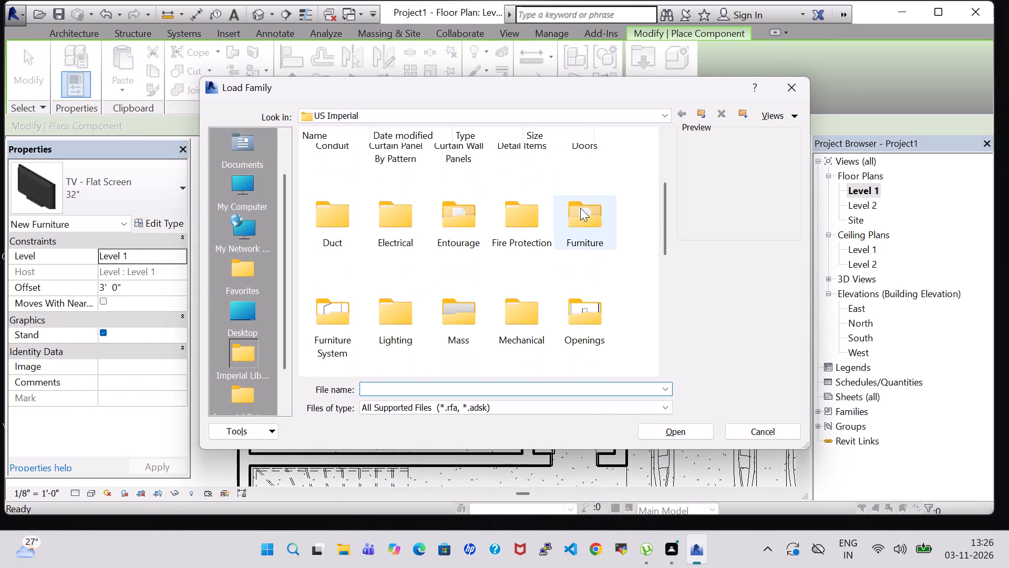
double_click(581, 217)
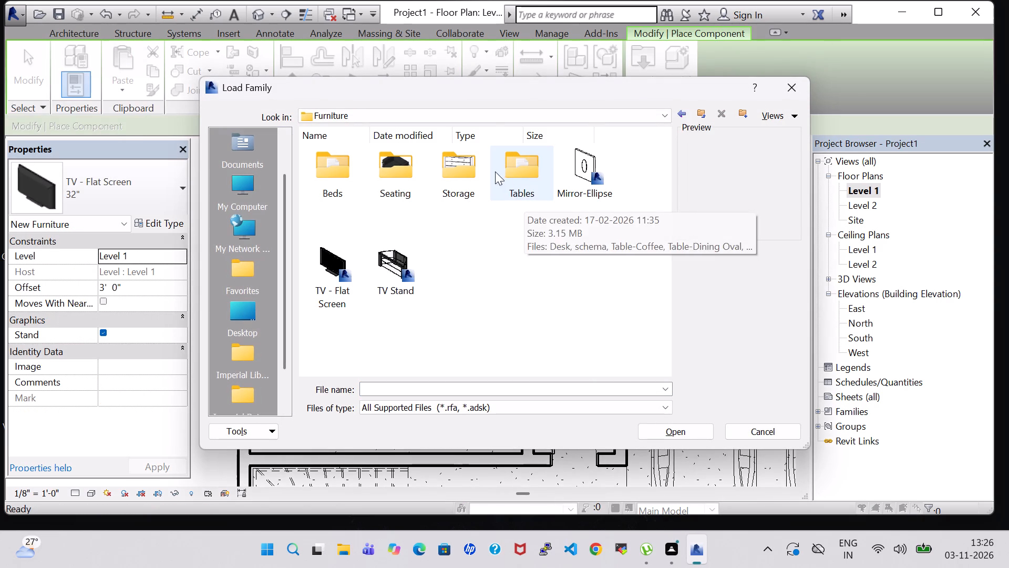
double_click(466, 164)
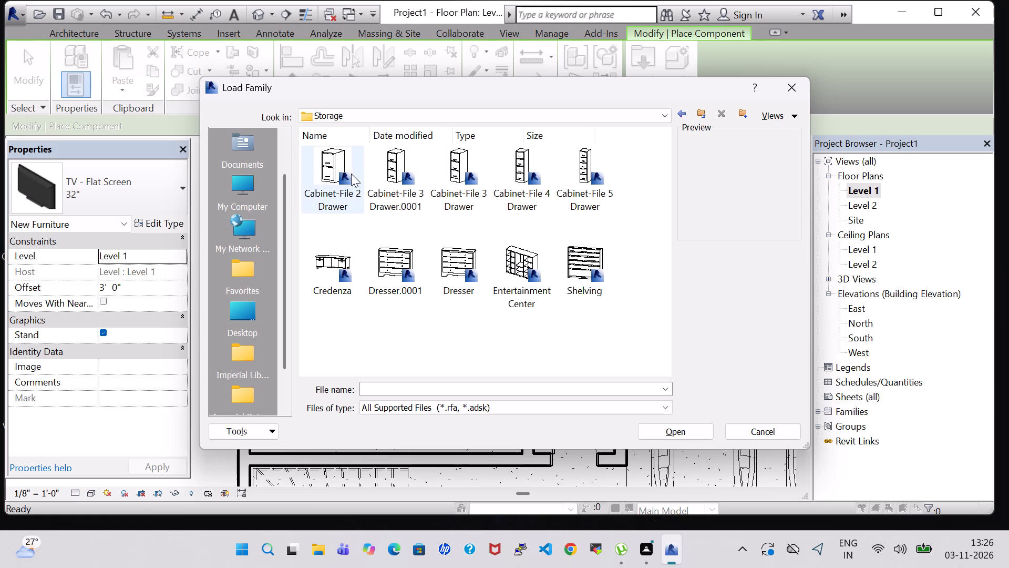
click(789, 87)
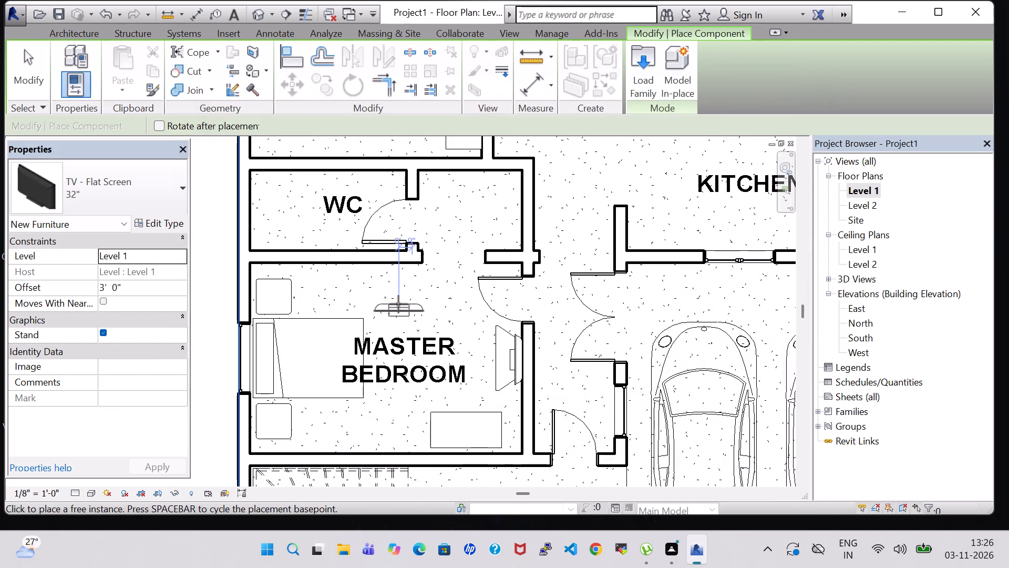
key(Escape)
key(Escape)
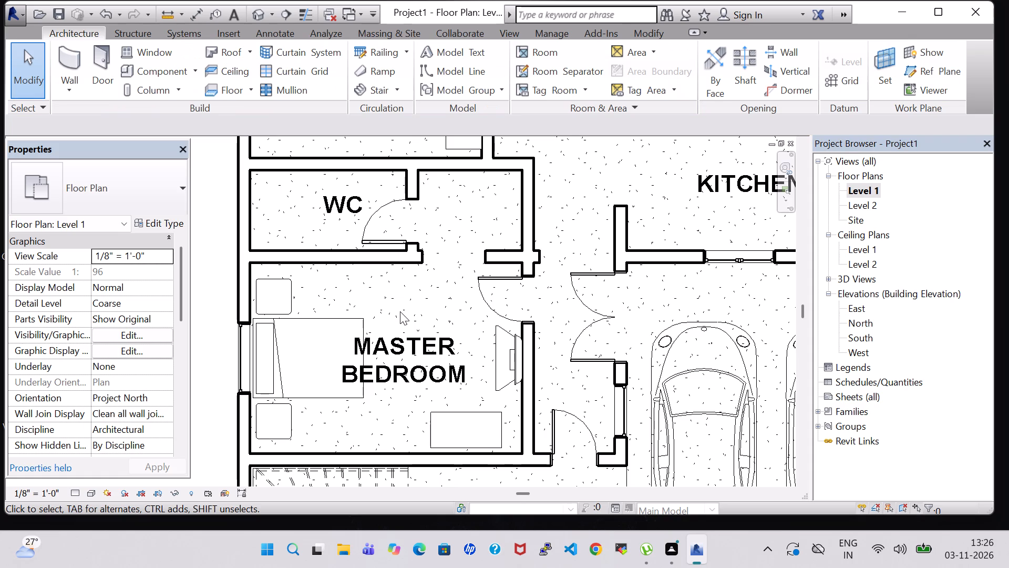
Place a 32" flat-screen TV at 3' 0" offset on Bedroom 2's wall opposite the bed, rotated to face the bed.
scroll(400, 313, down, 1)
middle_drag(400, 313, 375, 321)
scroll(423, 327, down, 2)
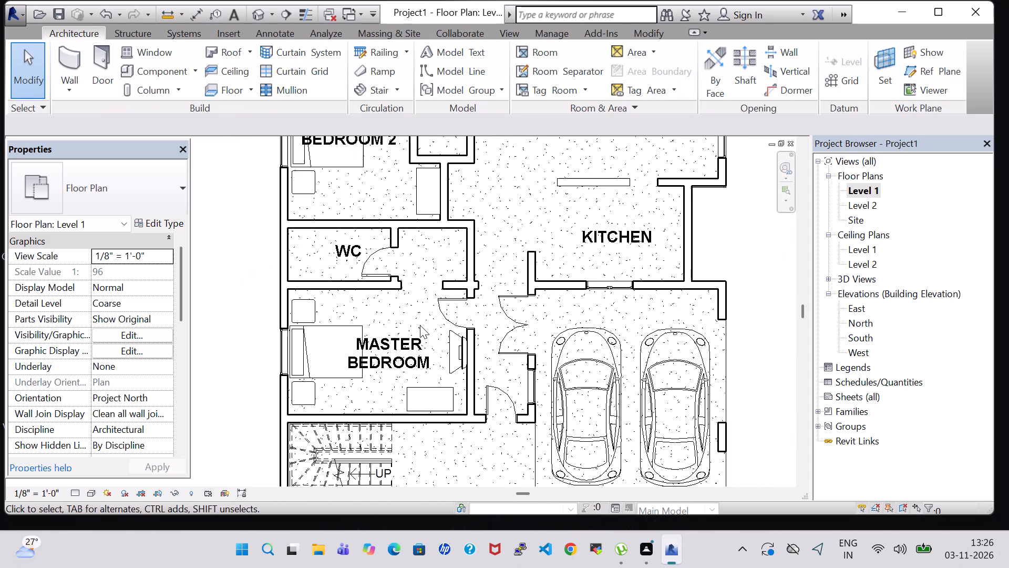
middle_drag(432, 269, 410, 330)
scroll(400, 300, down, 2)
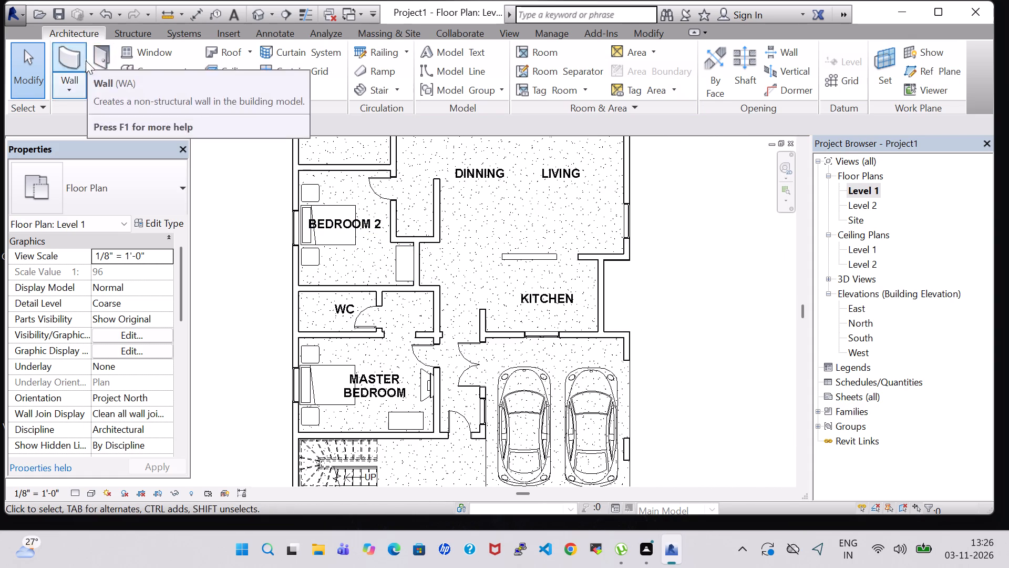
click(154, 67)
scroll(337, 218, up, 10)
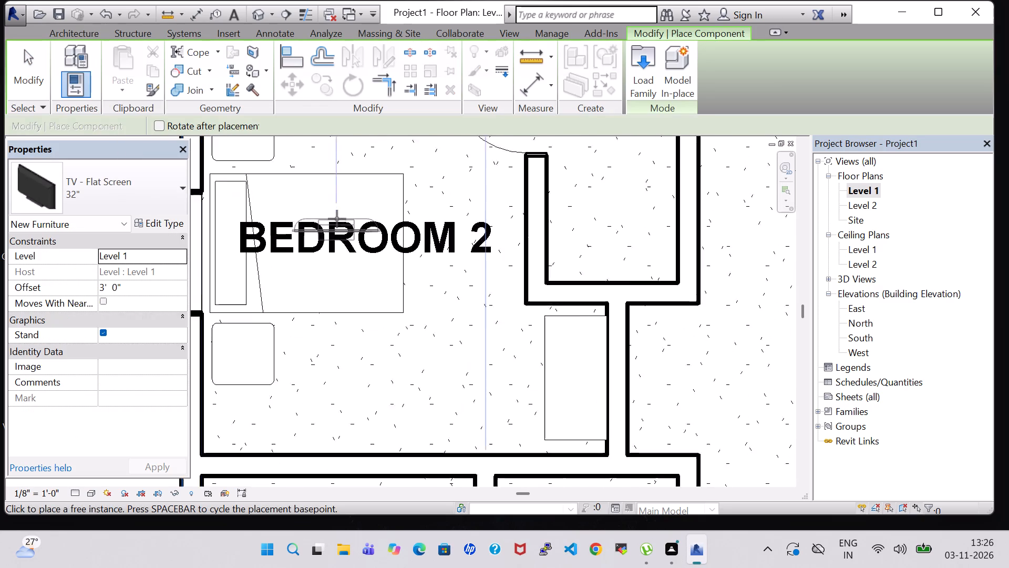
key(space)
key(space)
key(space)
scroll(509, 217, up, 2)
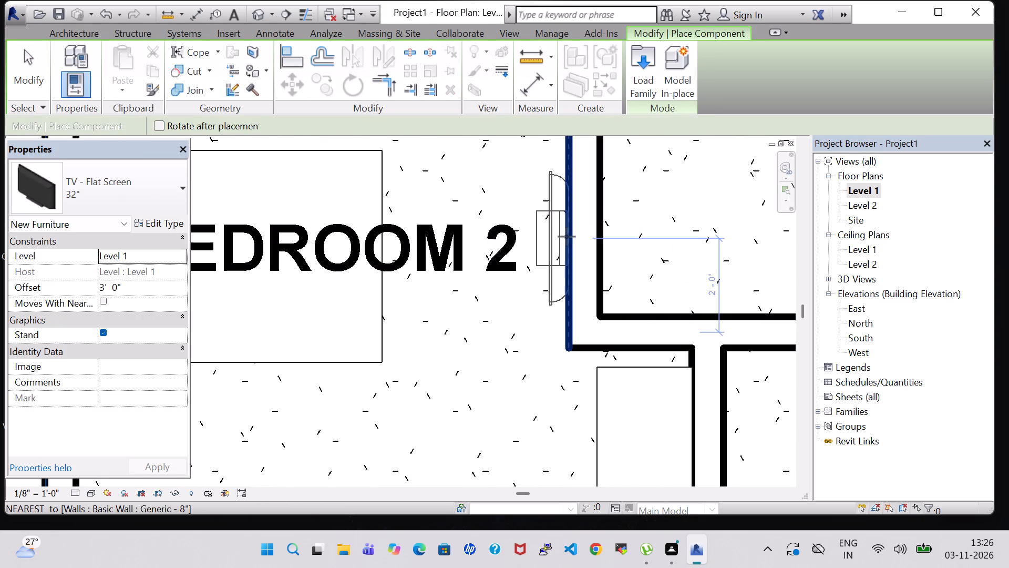
click(567, 237)
key(Escape)
scroll(524, 222, down, 3)
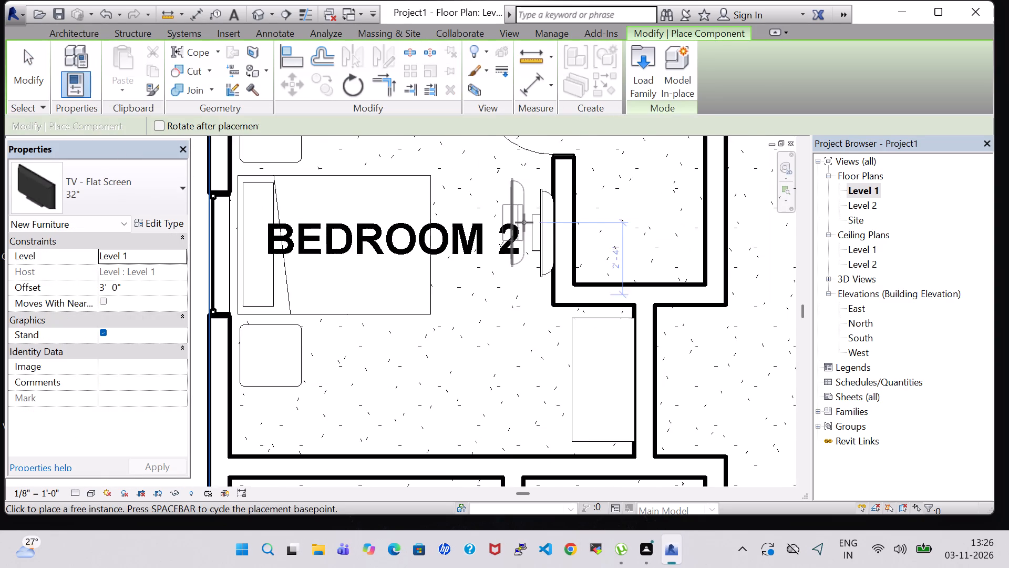
scroll(524, 222, down, 5)
key(Escape)
scroll(524, 222, down, 4)
Place a 32" flat-screen TV at 3' 0" offset on Bedroom 3's wall opposite the bed, rotated to face the bed.
middle_drag(545, 188, 515, 276)
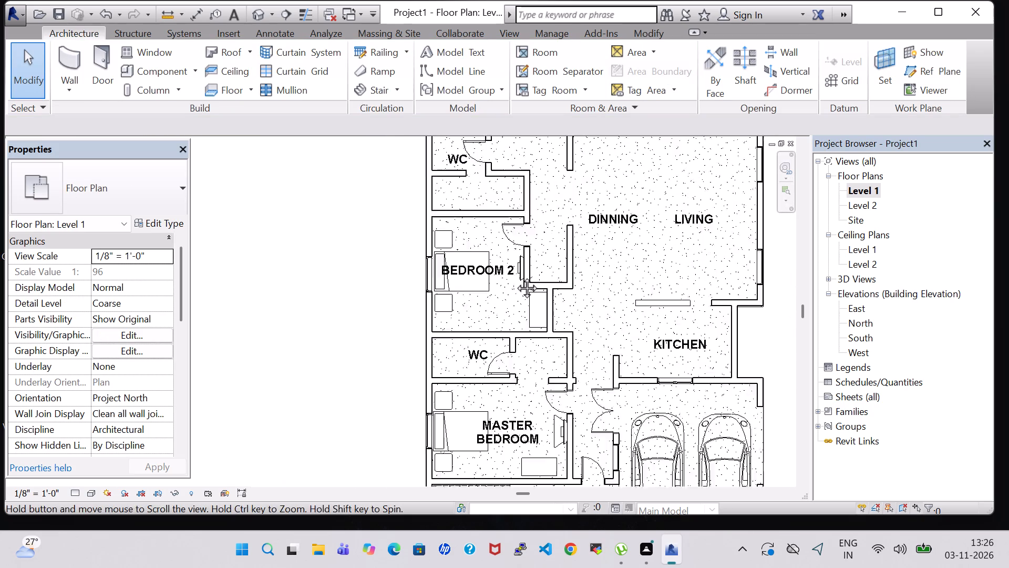
middle_drag(515, 276, 512, 279)
click(161, 70)
middle_drag(394, 207, 393, 301)
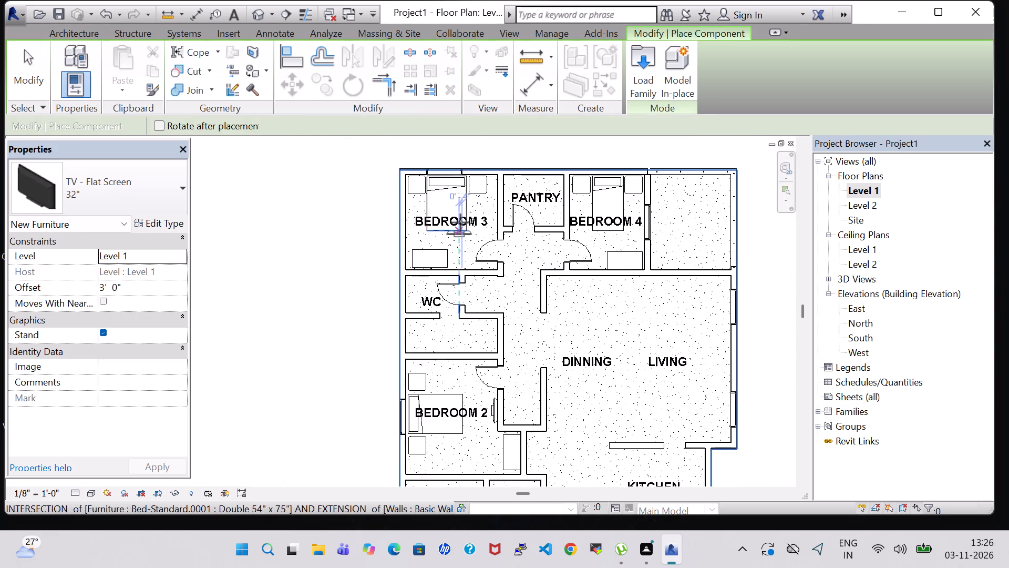
scroll(461, 221, up, 5)
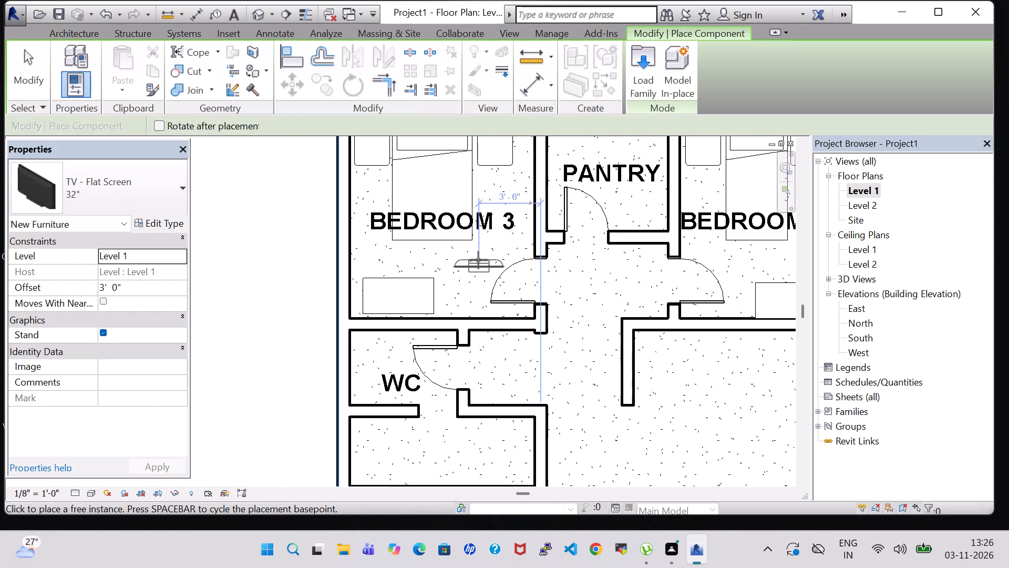
key(space)
key(space)
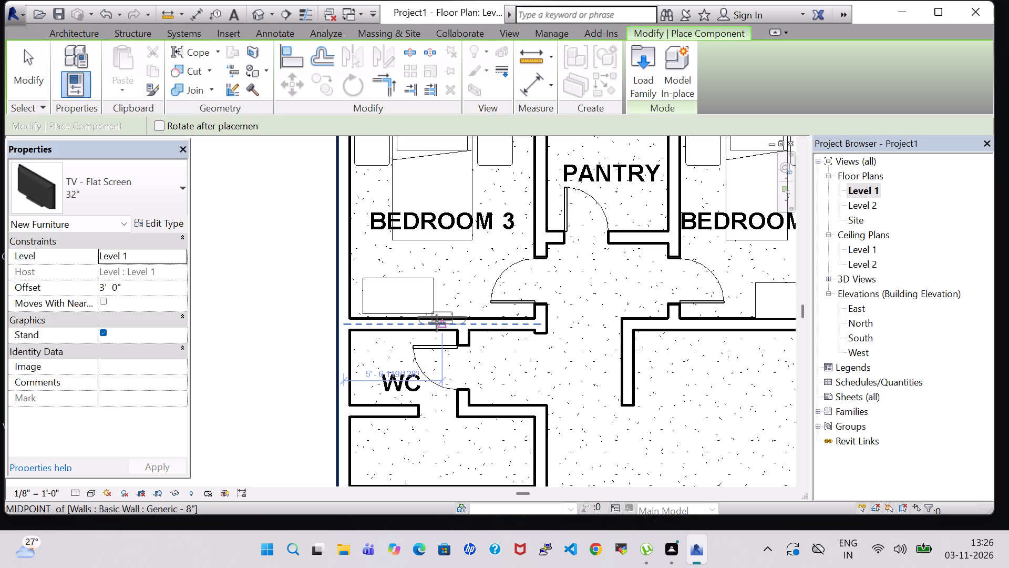
scroll(433, 321, up, 6)
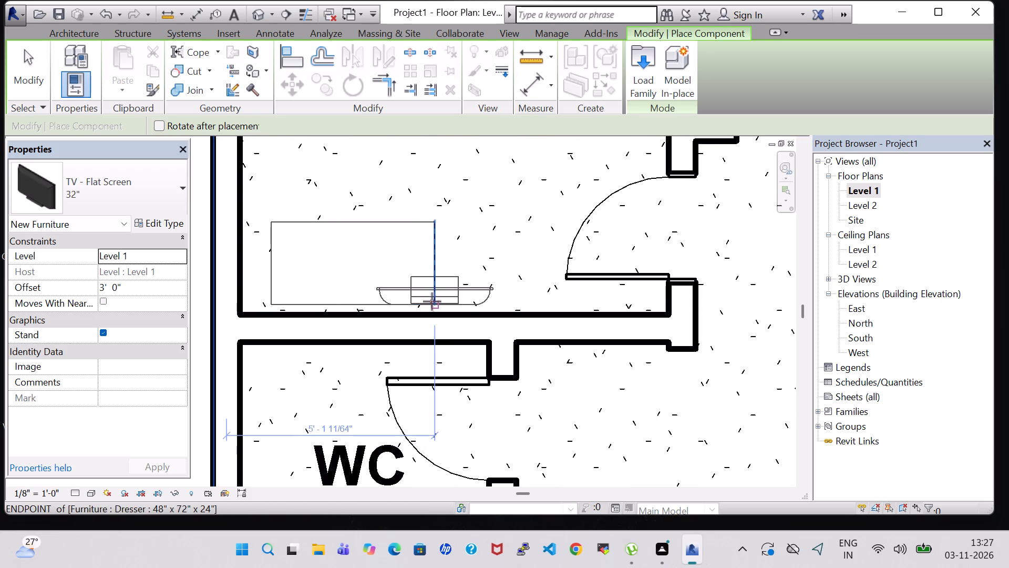
click(436, 315)
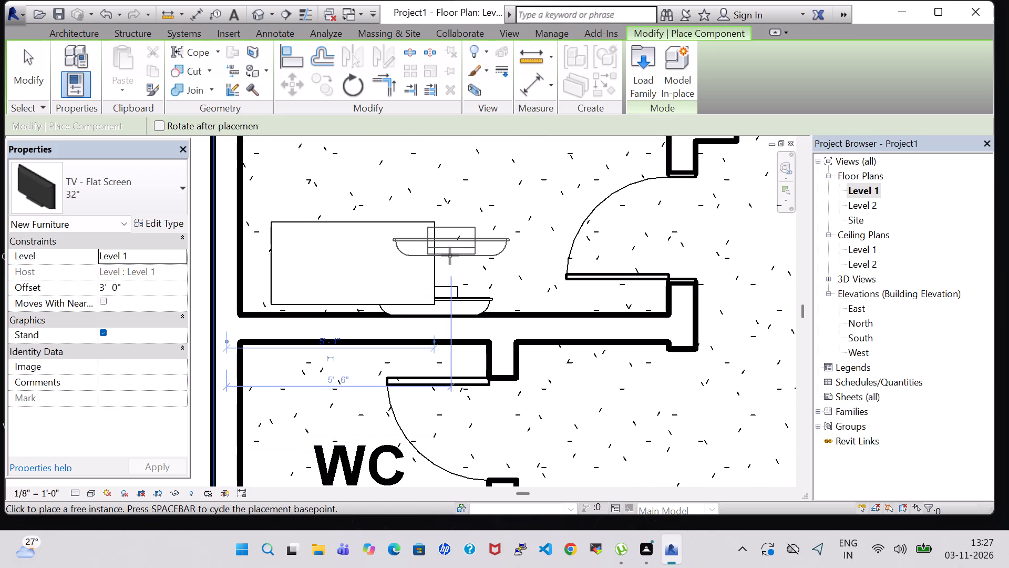
key(Escape)
key(Escape)
Rotate Bedroom 3's dresser 90 degrees and nudge it north until it clears the wall shared with the WC.
click(363, 224)
key(space)
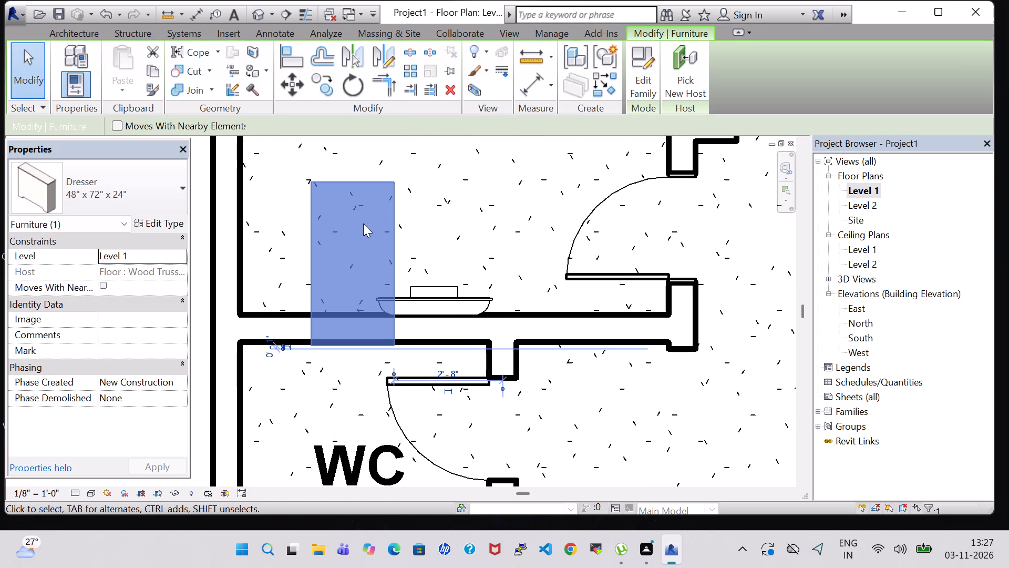
key(Up)
key(Up)
key(Up)
key(Up)
key(Up)
key(Up)
key(Up)
key(Up)
key(Up)
key(Up)
key(Up)
key(Up)
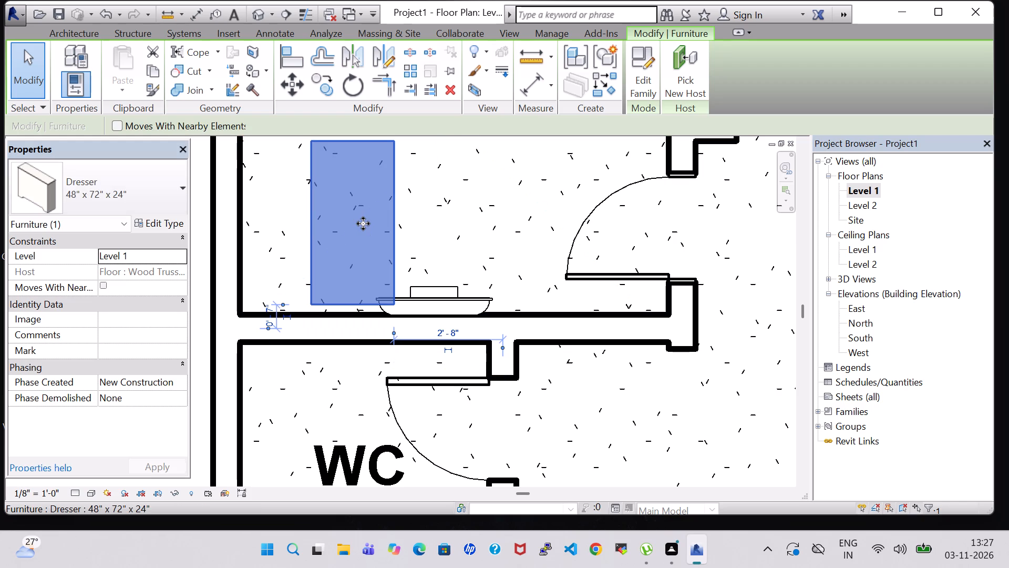
Nudge Bedroom 3's rotated dresser west until it sits against the exterior wall, clear of the TV.
key(Left)
key(Left)
key(Left)
key(Left)
key(Left)
key(Left)
key(Left)
key(Left)
key(Left)
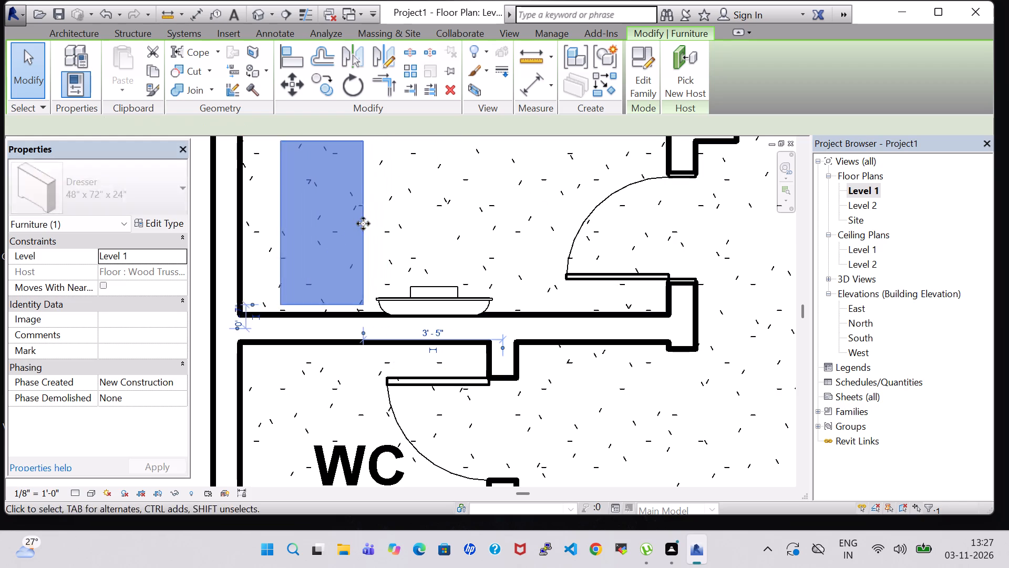
key(Left)
key(Left)
key(Left)
key(Left)
key(Left)
key(Left)
scroll(451, 256, down, 2)
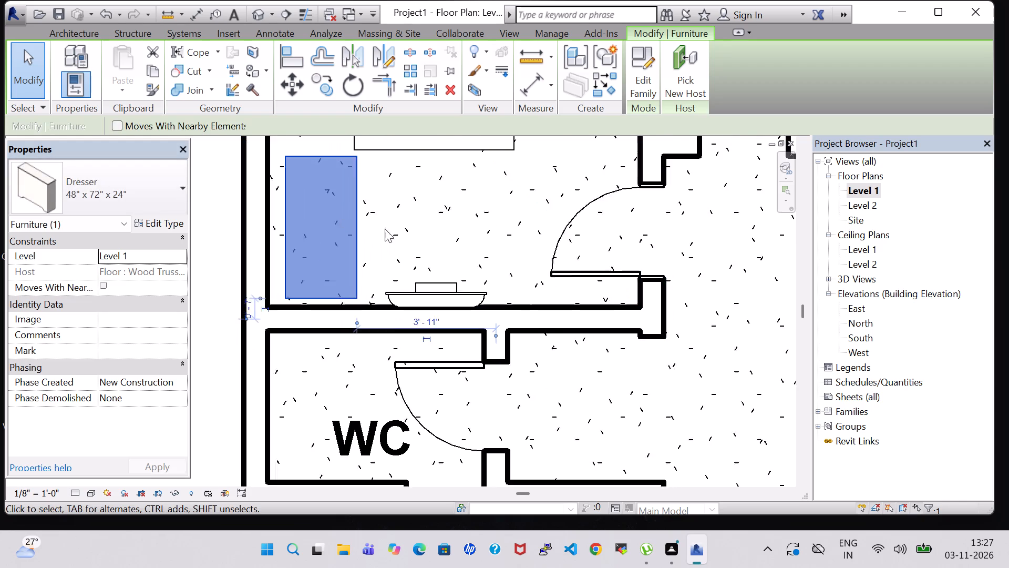
scroll(385, 229, down, 2)
middle_drag(395, 221, 394, 251)
key(Left)
key(Left)
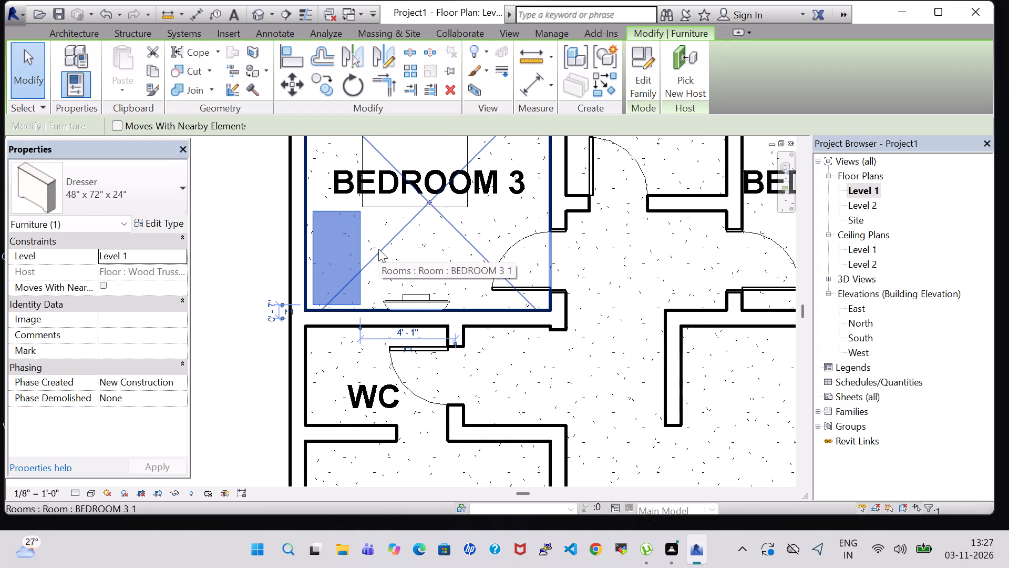
key(Up)
key(Left)
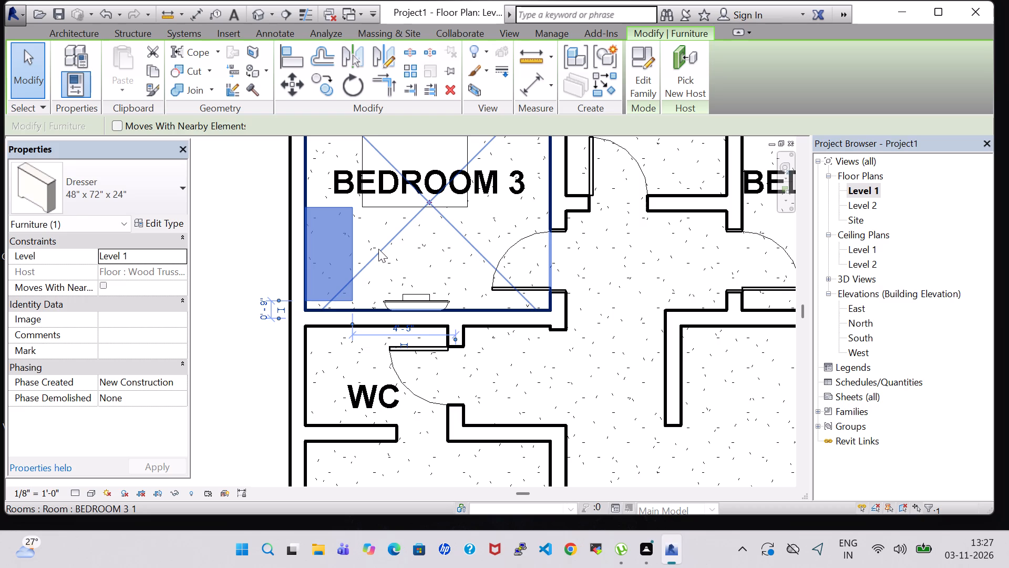
Nudge Bedroom 3's bed and both end tables slightly east, keeping the end tables on either side of the bed.
scroll(379, 249, down, 5)
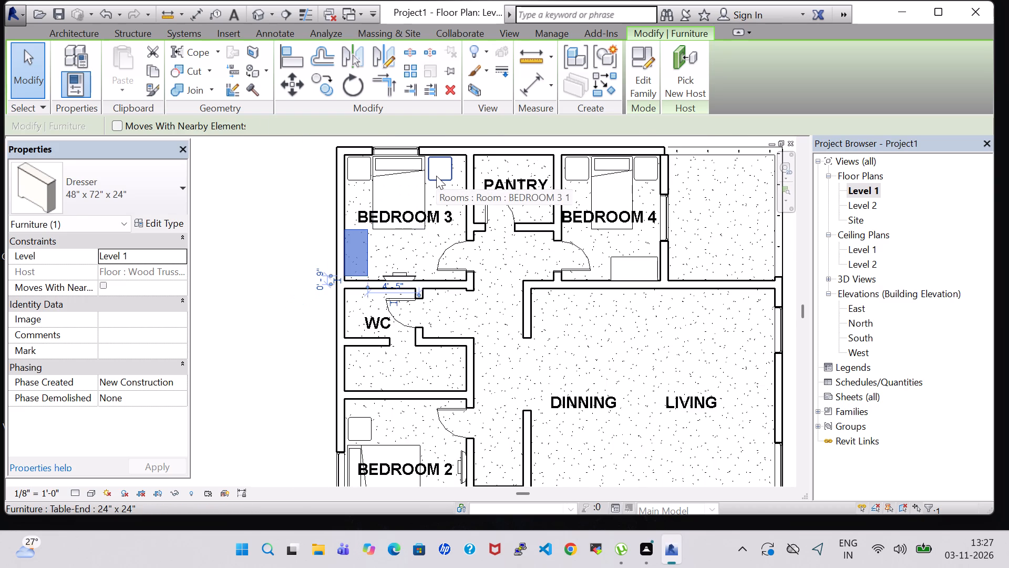
click(436, 176)
key(Right)
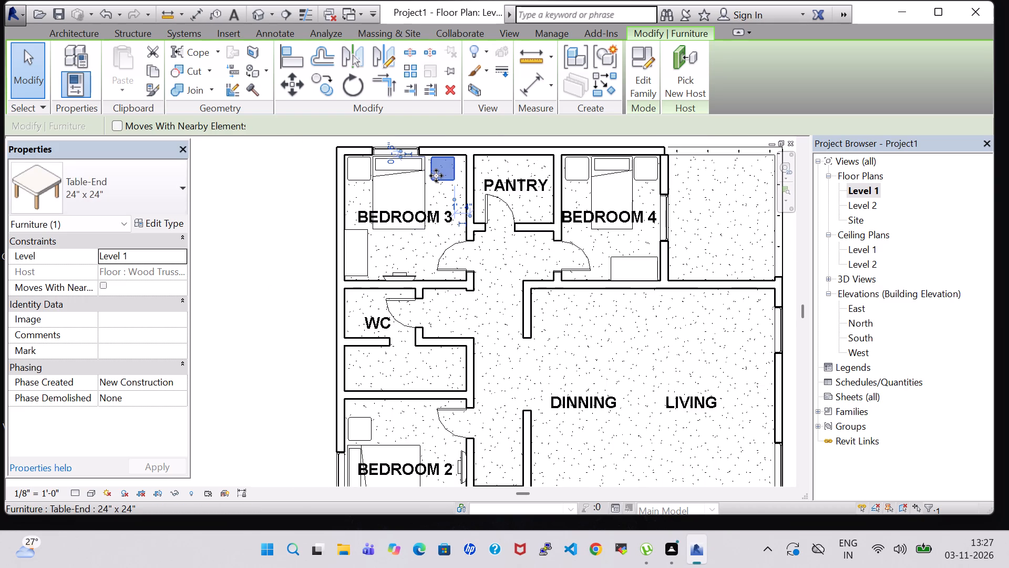
click(388, 167)
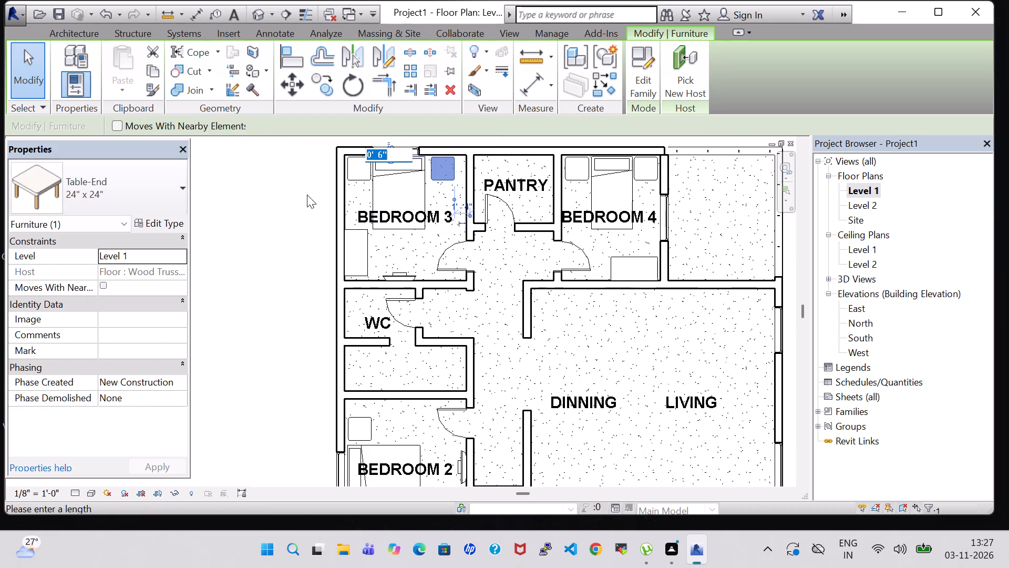
click(287, 201)
click(295, 196)
click(401, 170)
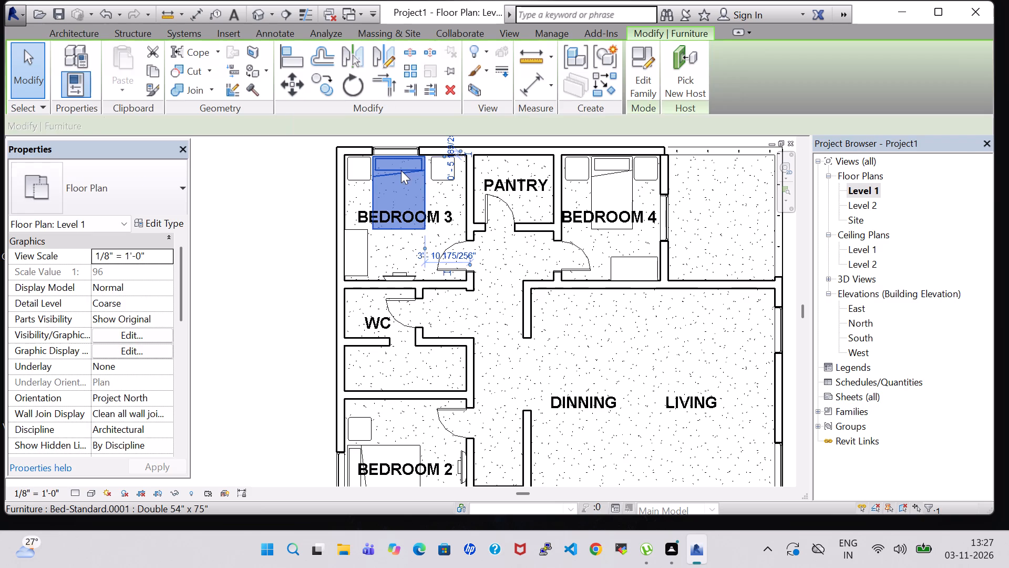
key(Right)
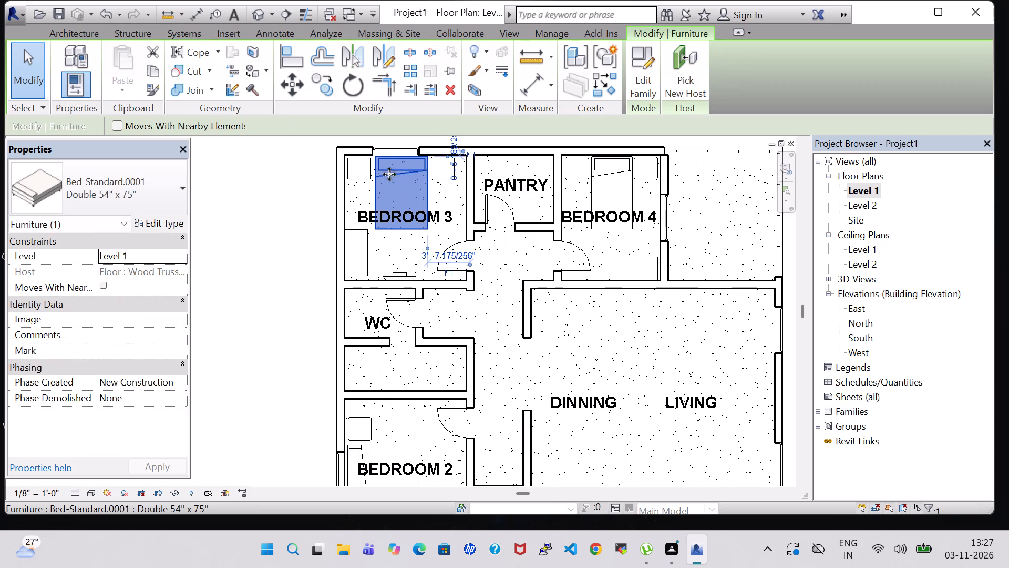
click(362, 174)
key(Right)
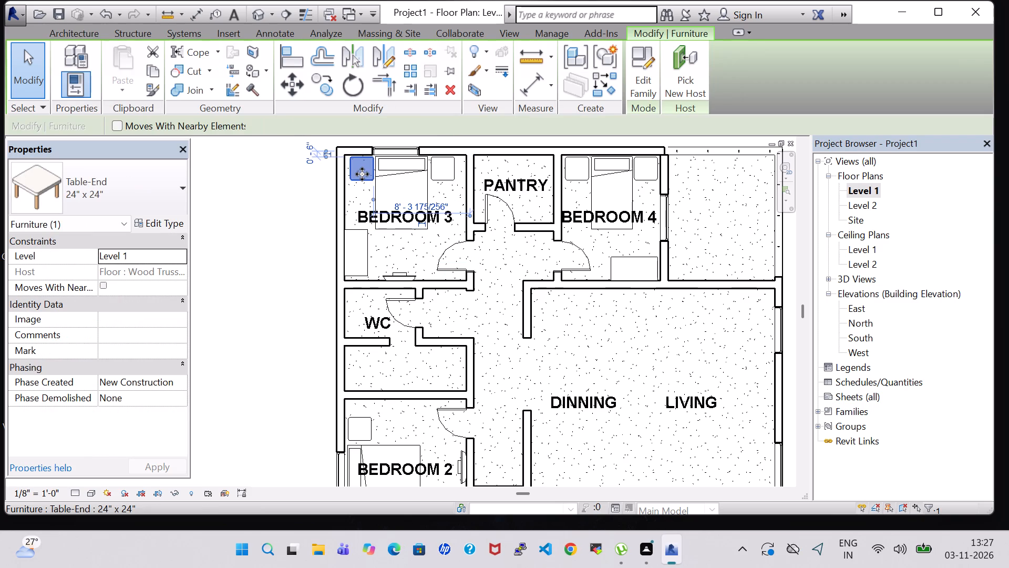
click(297, 223)
Change the Bedroom 3 flat-screen TV to the 50" type.
click(394, 271)
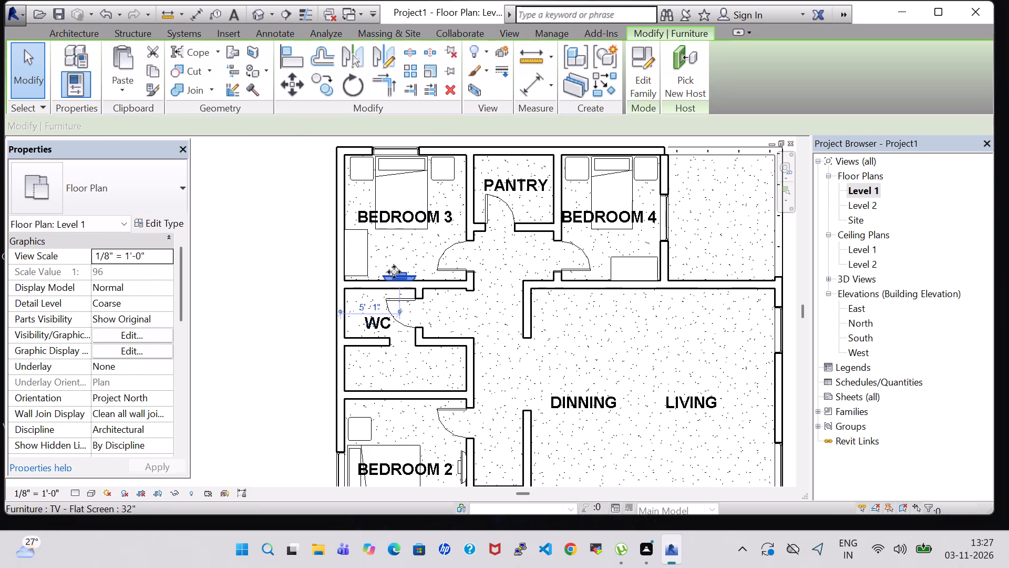
click(101, 185)
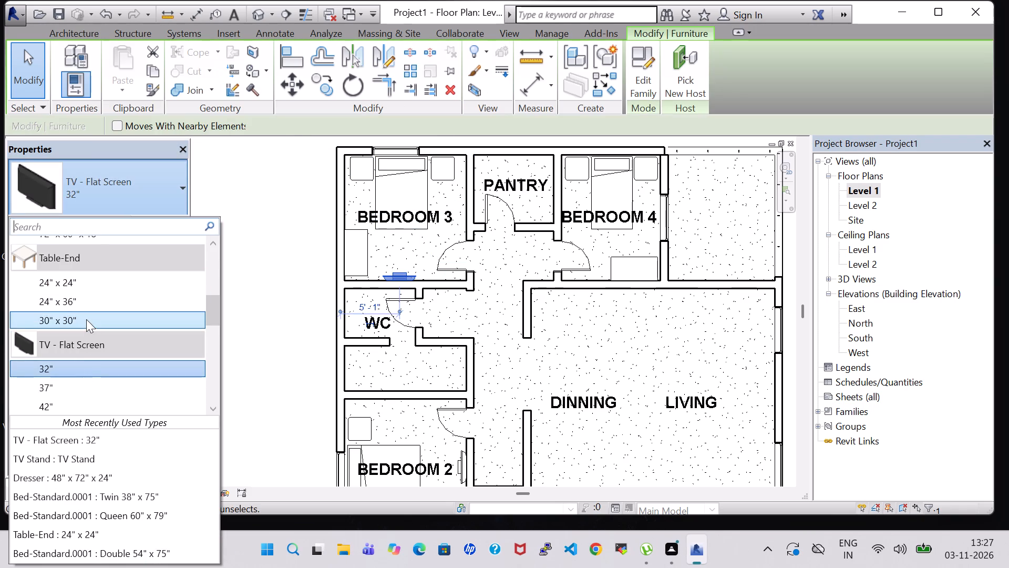
scroll(78, 351, down, 2)
click(68, 370)
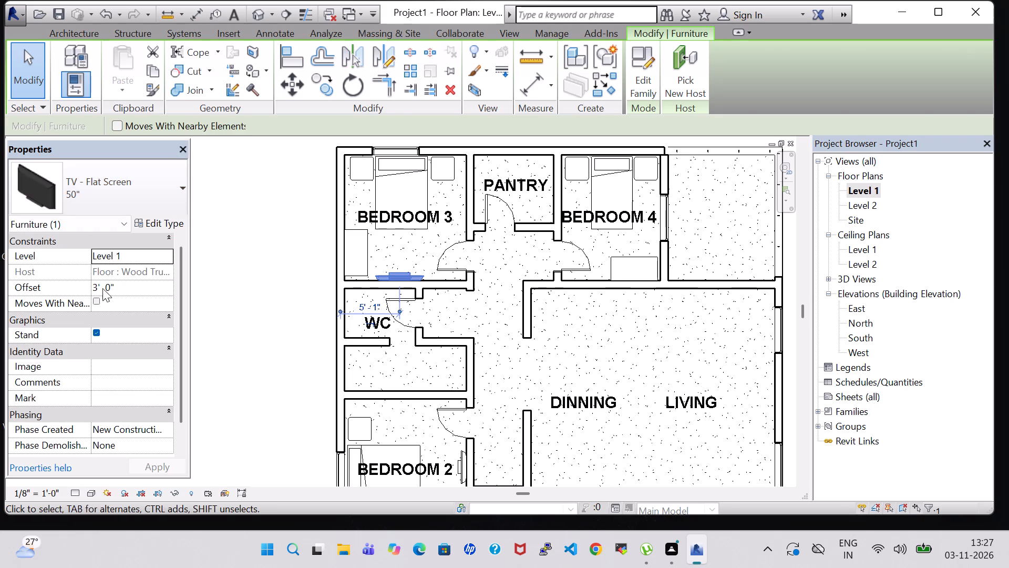
click(205, 282)
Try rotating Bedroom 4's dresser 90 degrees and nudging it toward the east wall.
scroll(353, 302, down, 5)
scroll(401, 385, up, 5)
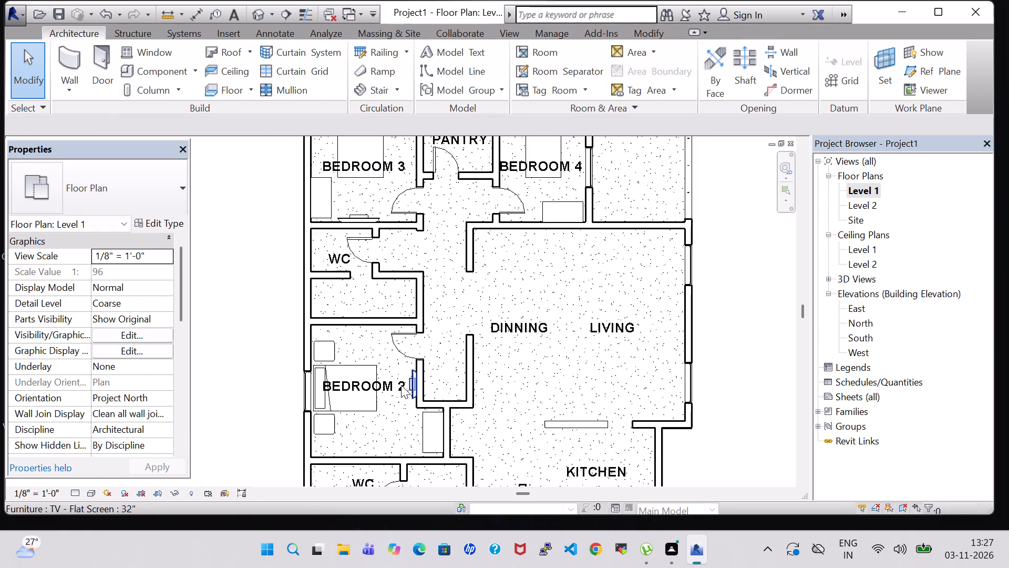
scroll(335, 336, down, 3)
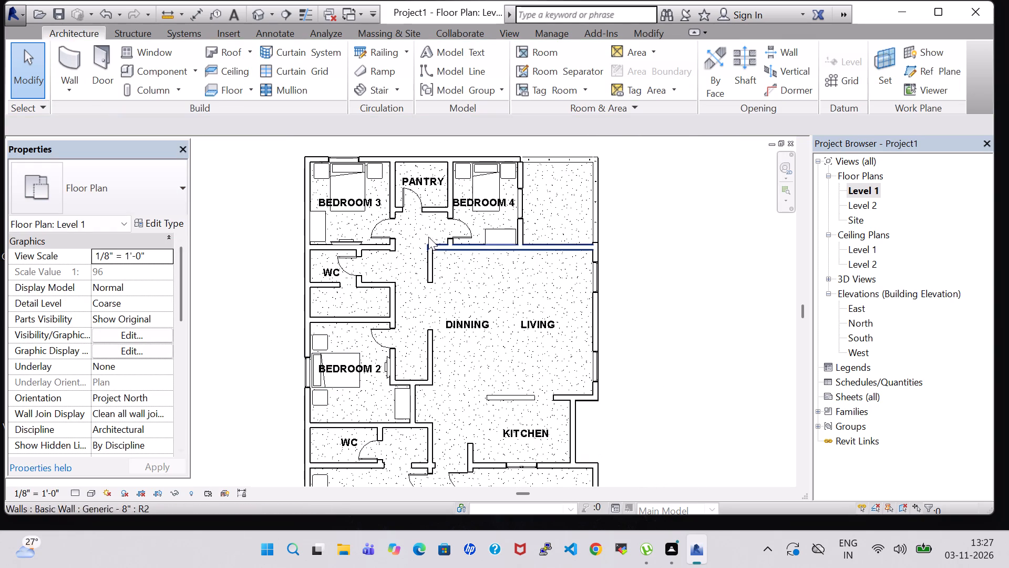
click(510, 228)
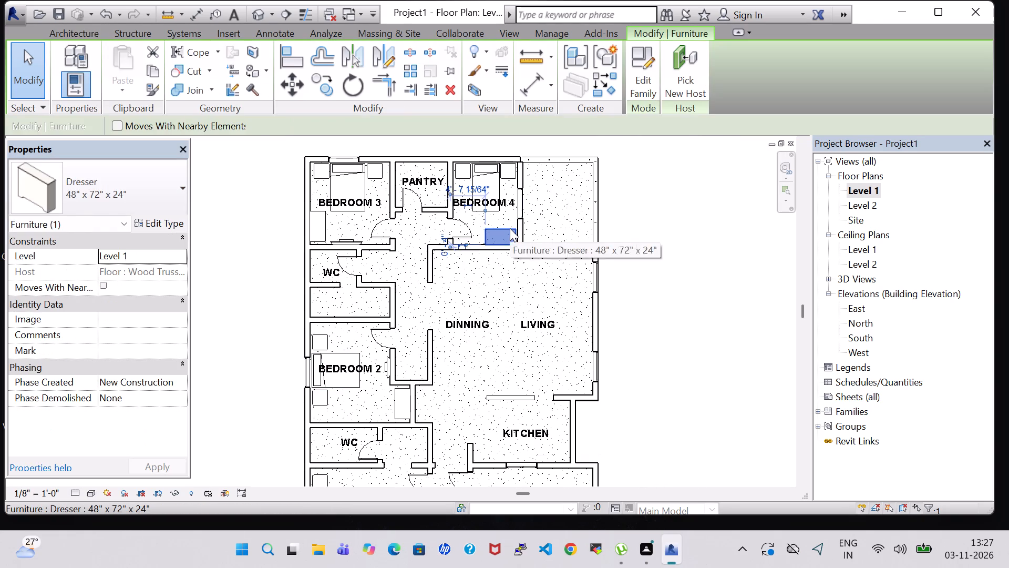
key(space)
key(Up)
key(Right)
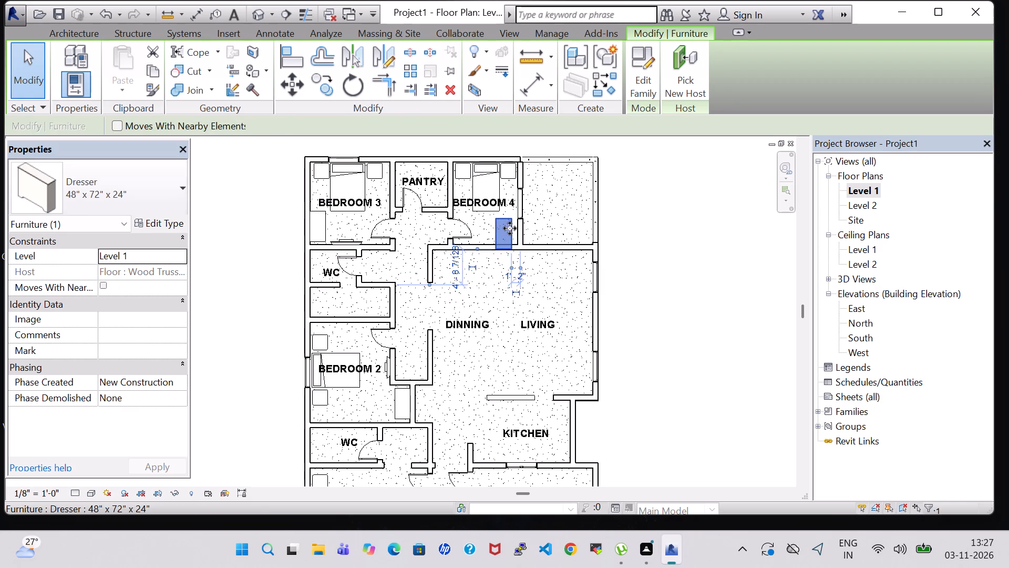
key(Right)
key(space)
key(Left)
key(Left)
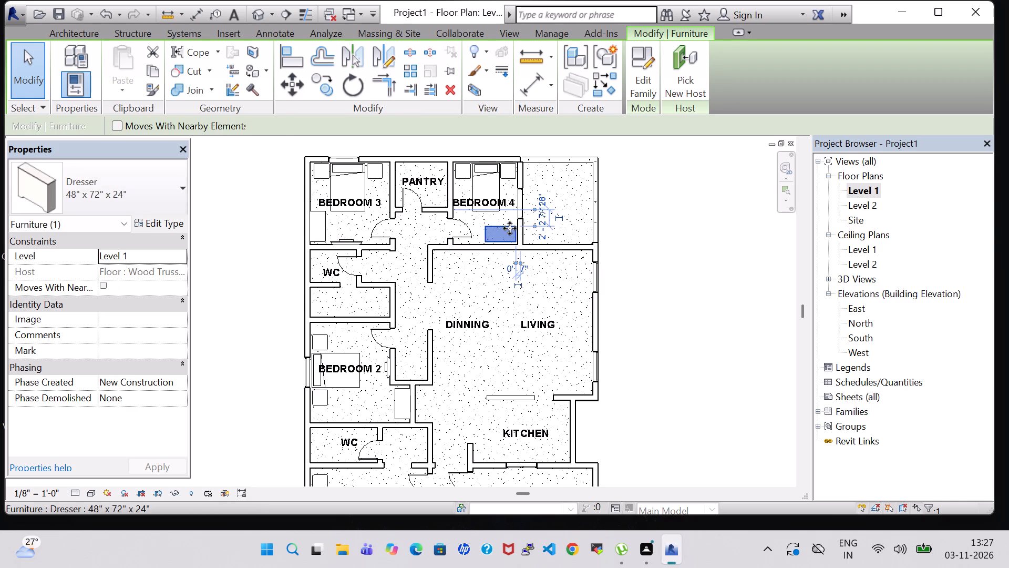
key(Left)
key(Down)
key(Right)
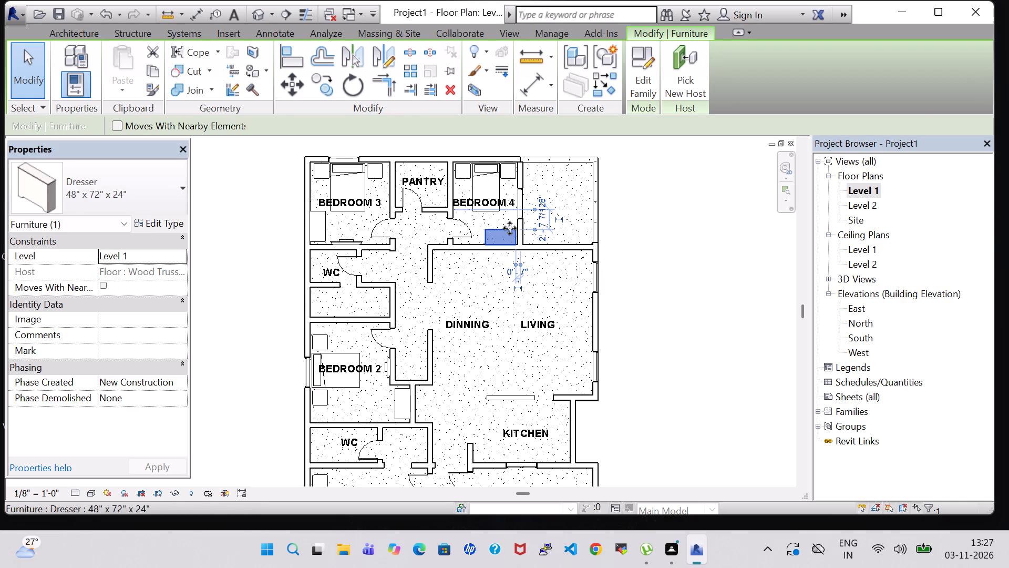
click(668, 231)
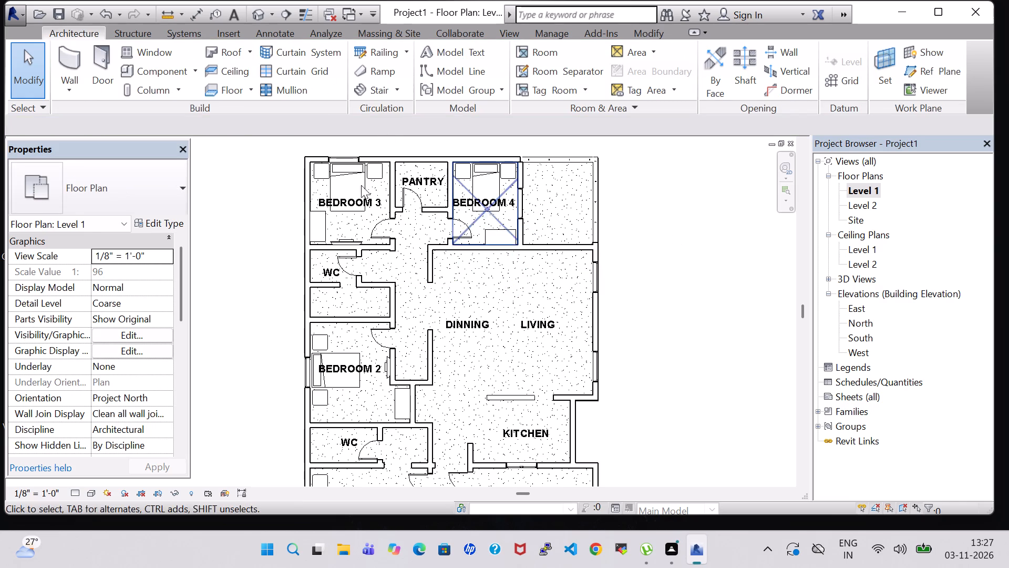
Place a TV Stand in Bedroom 3 under the 50" TV, against the wall opposite the bed and rotated to face it.
click(138, 71)
click(137, 199)
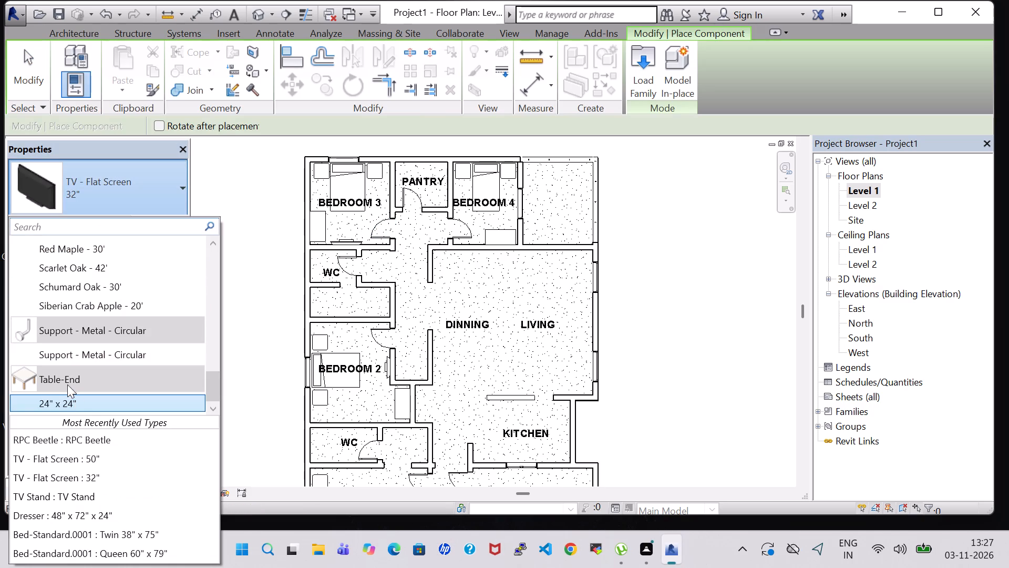
text(tv)
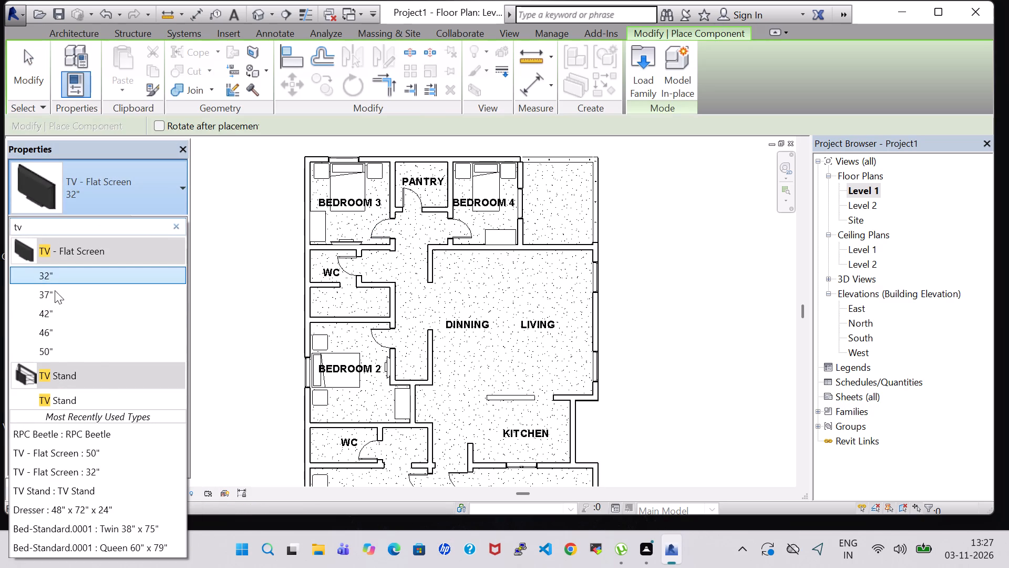
click(94, 402)
scroll(349, 257, up, 7)
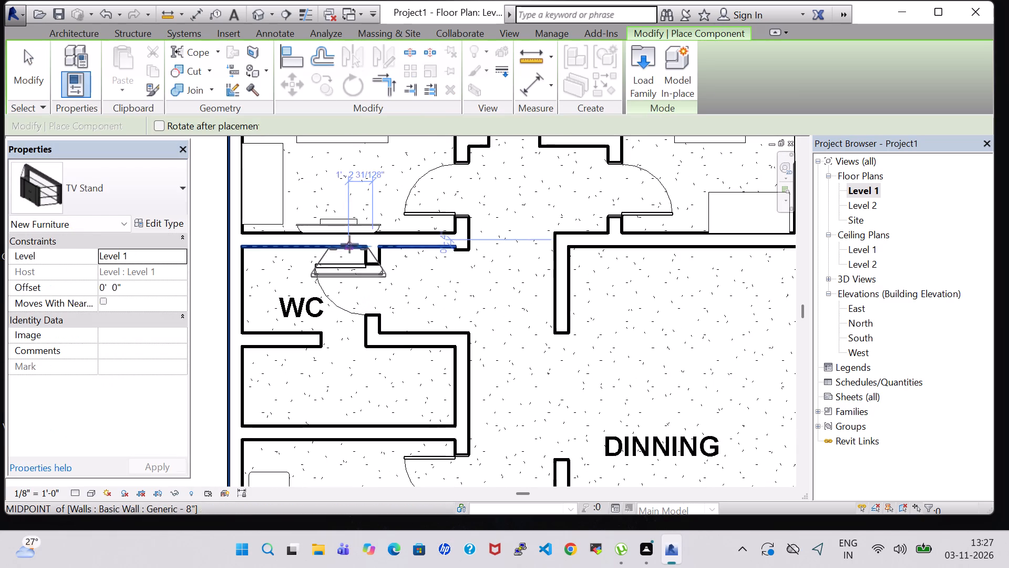
key(space)
key(space)
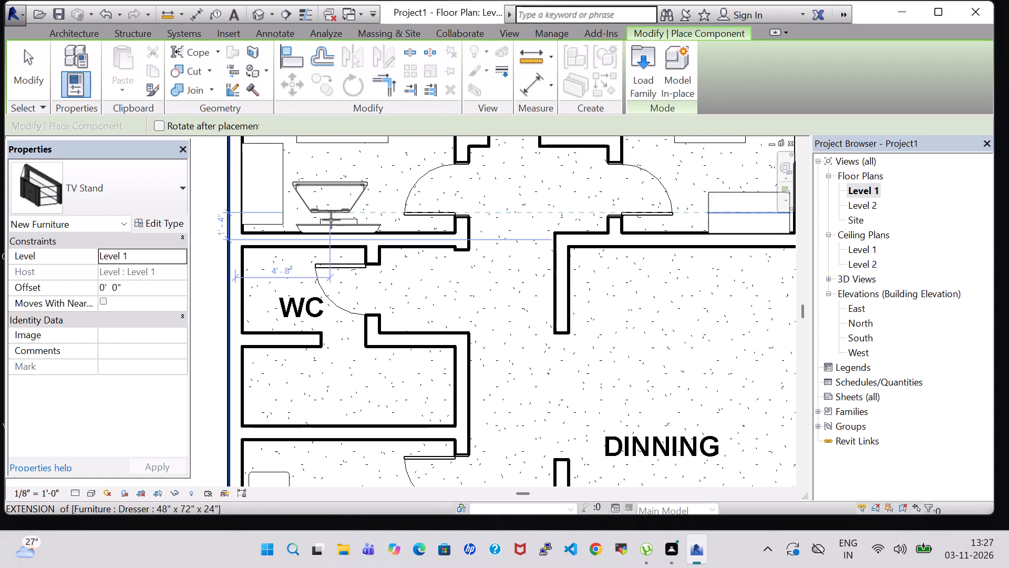
click(333, 235)
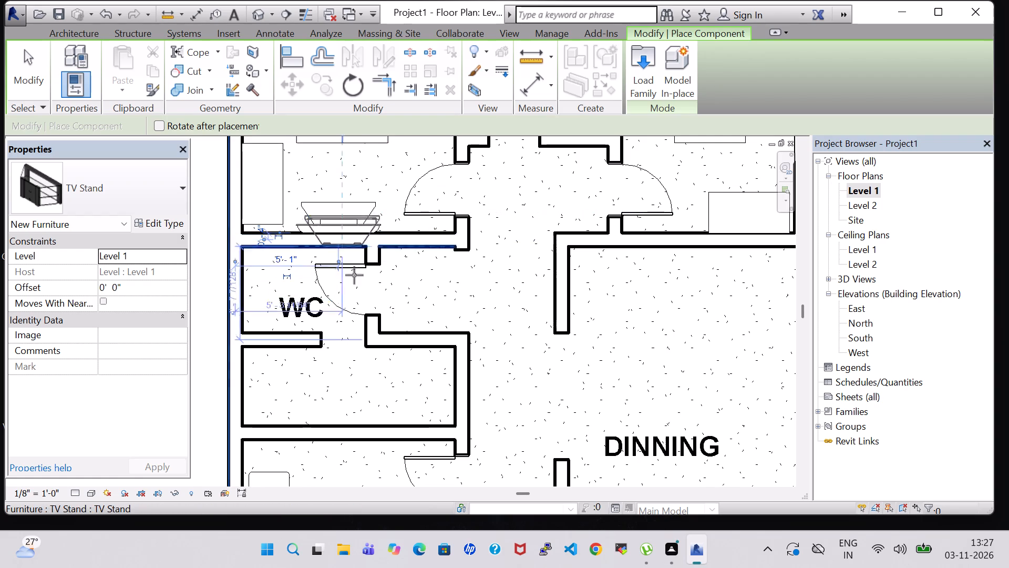
scroll(370, 323, down, 6)
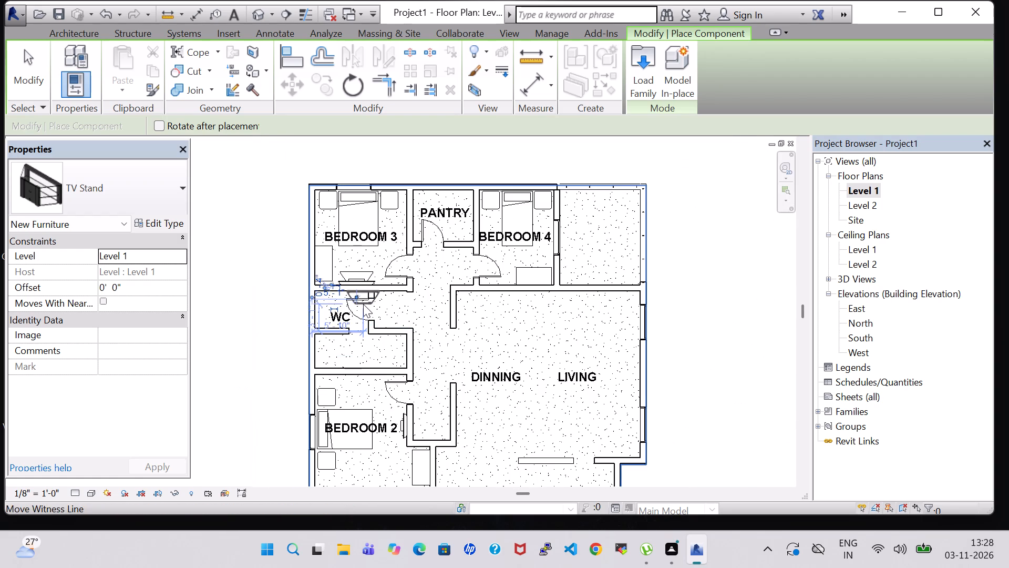
key(Escape)
key(Escape)
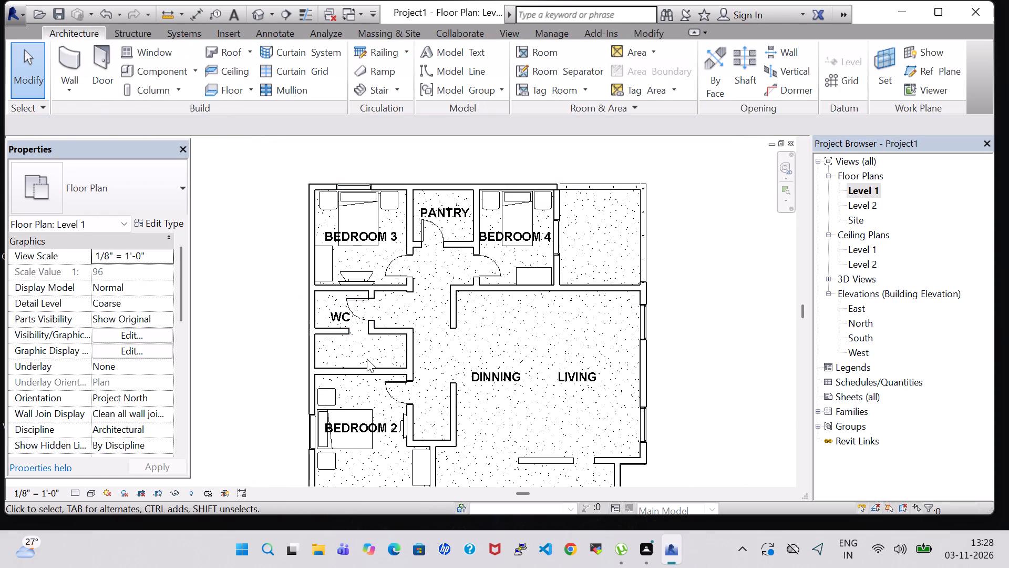
Place a TV Stand in Bedroom 2 under the flat-screen TV on the east wall, rotated to face the bed.
click(159, 70)
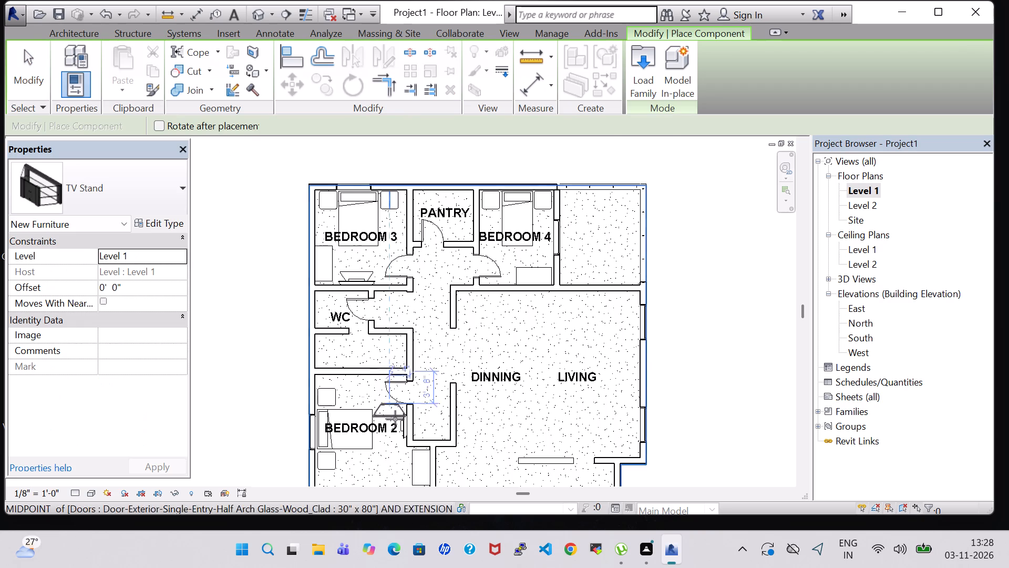
scroll(395, 419, up, 4)
key(space)
key(space)
key(space)
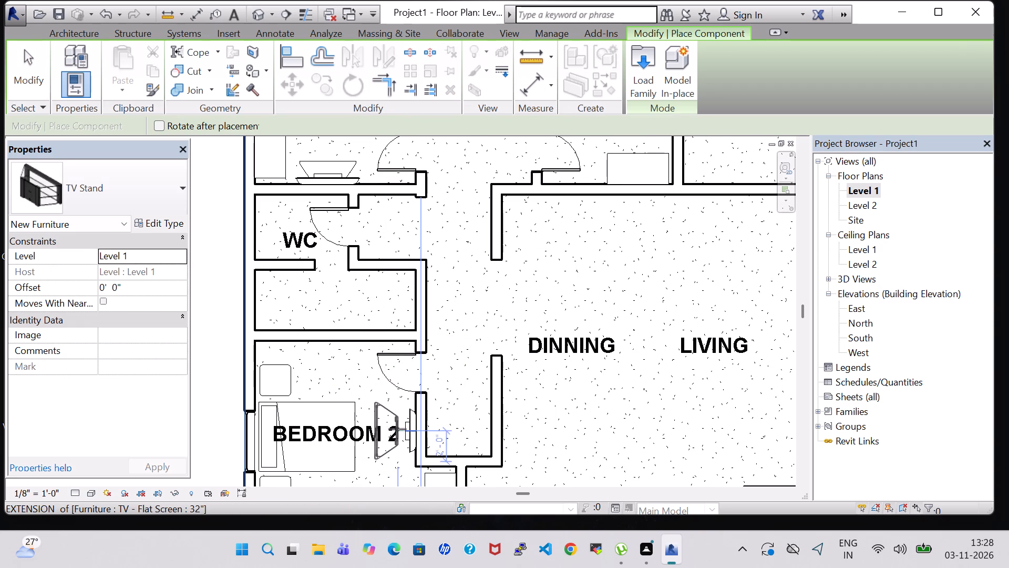
click(413, 430)
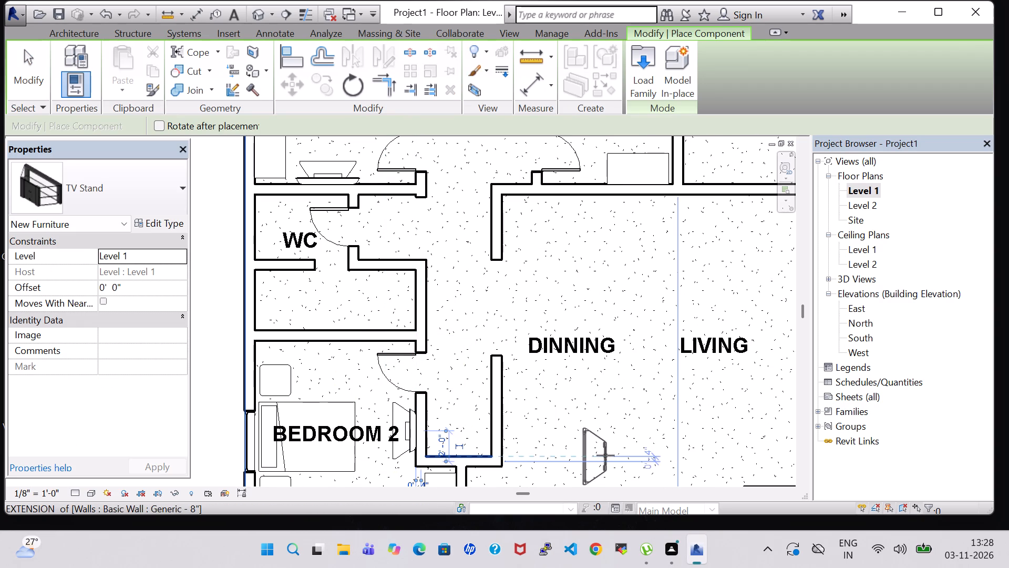
key(Escape)
key(Escape)
Load the Table-Round family from the Tables folder of the US Imperial Furniture library.
scroll(567, 401, down, 5)
middle_drag(749, 374, 723, 348)
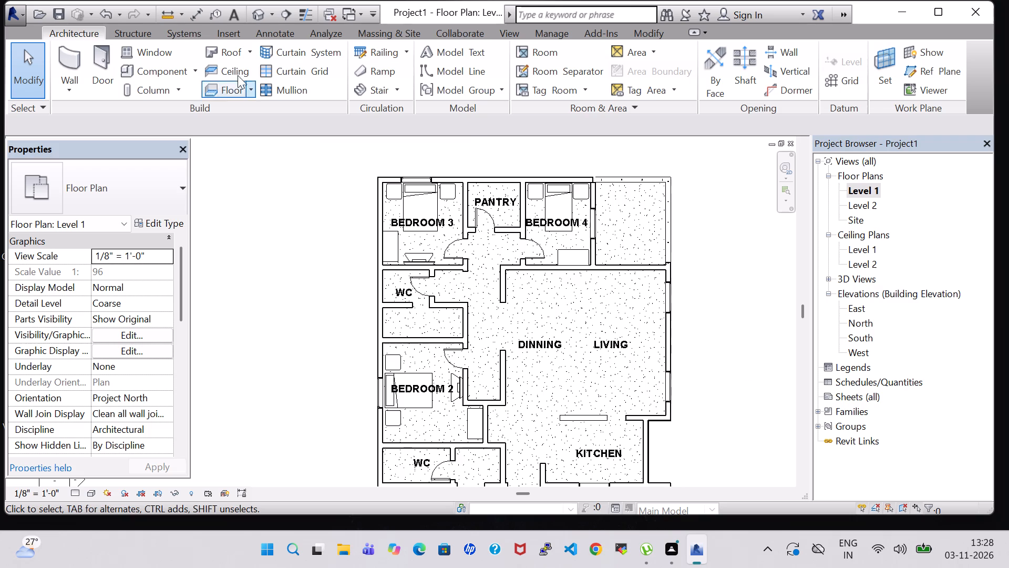
click(145, 73)
click(644, 86)
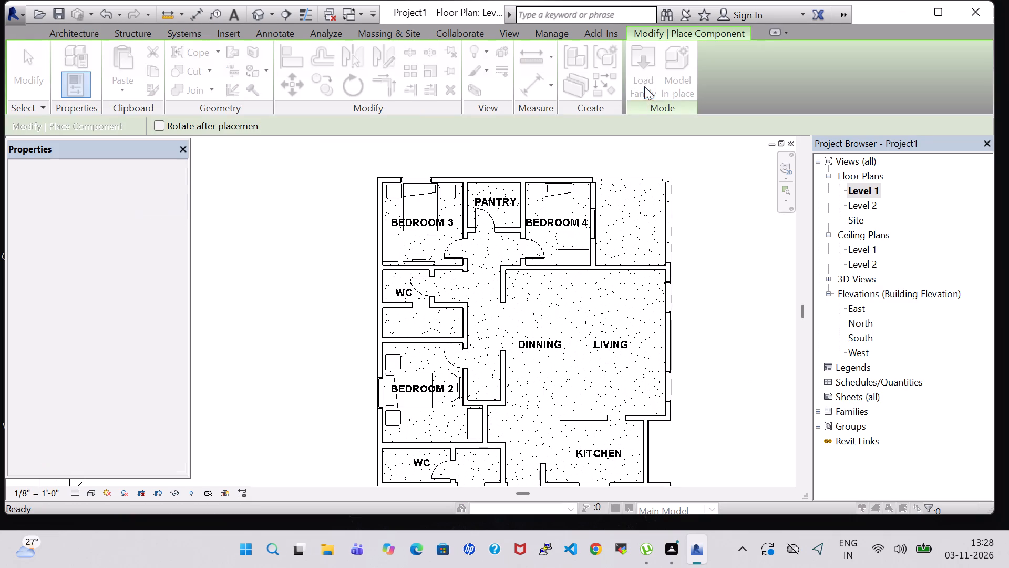
scroll(670, 320, down, 1)
double_click(589, 220)
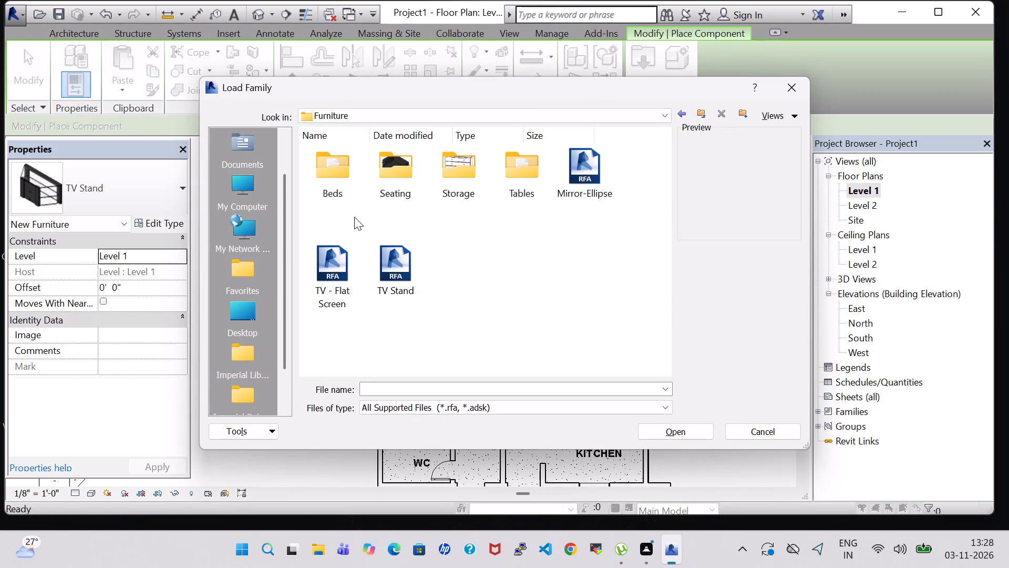
double_click(520, 165)
scroll(470, 225, down, 3)
click(337, 321)
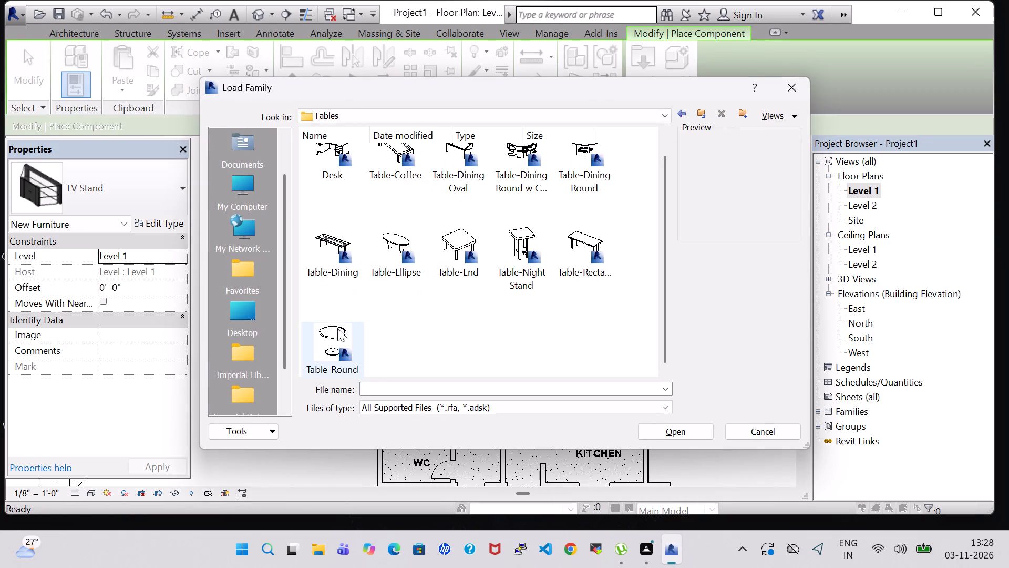
click(333, 340)
click(664, 430)
Place a 36" diameter round table in Bedroom 2 between the southern end table and the dresser, nudged slightly toward the south wall.
scroll(428, 436, up, 5)
click(440, 422)
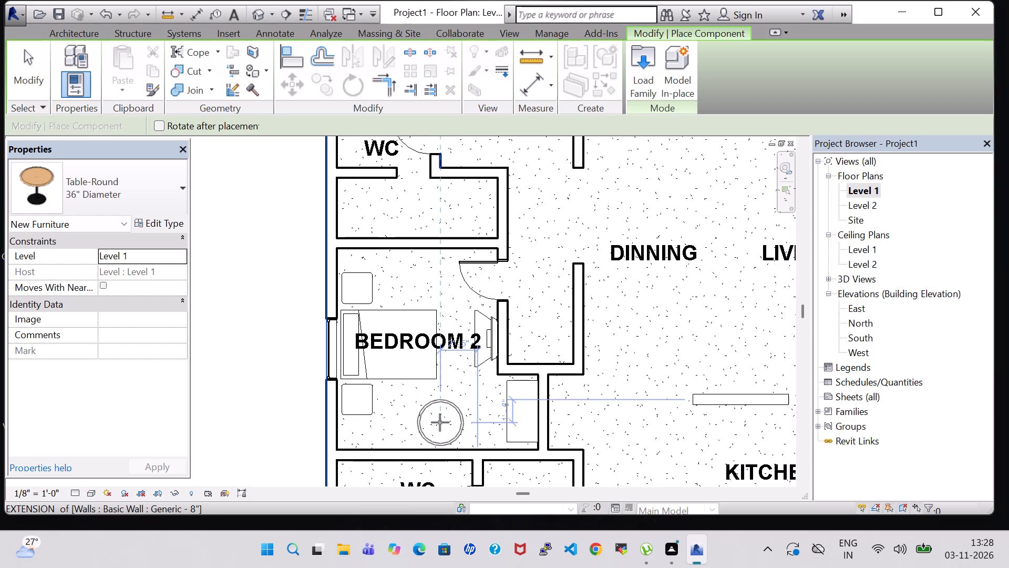
key(Escape)
key(Escape)
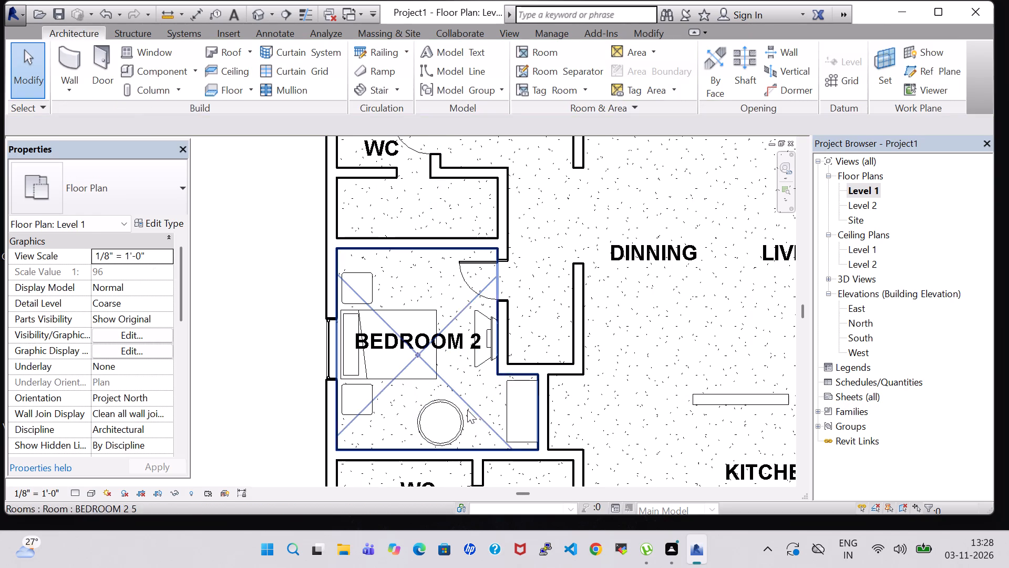
click(457, 407)
key(Down)
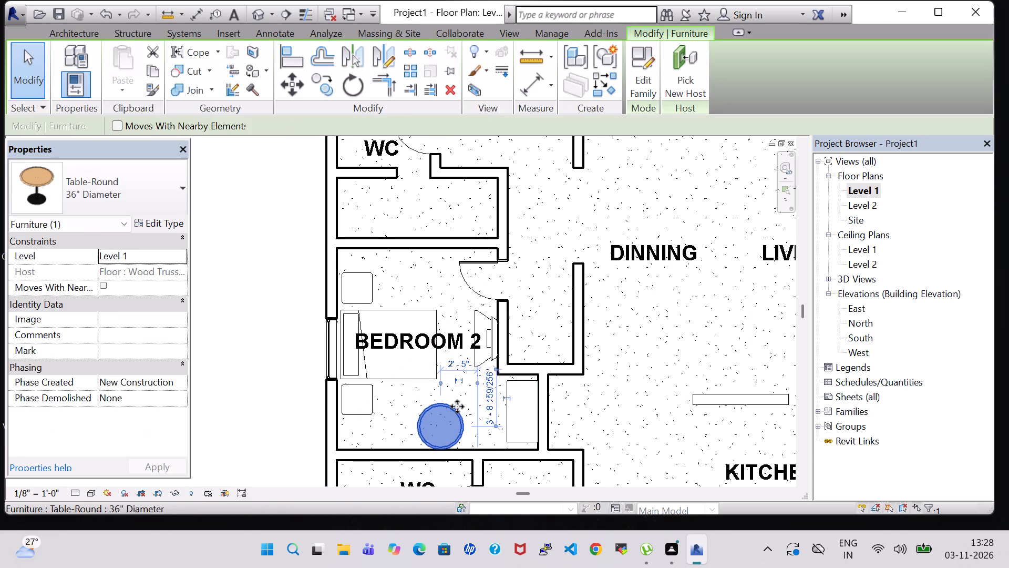
click(208, 198)
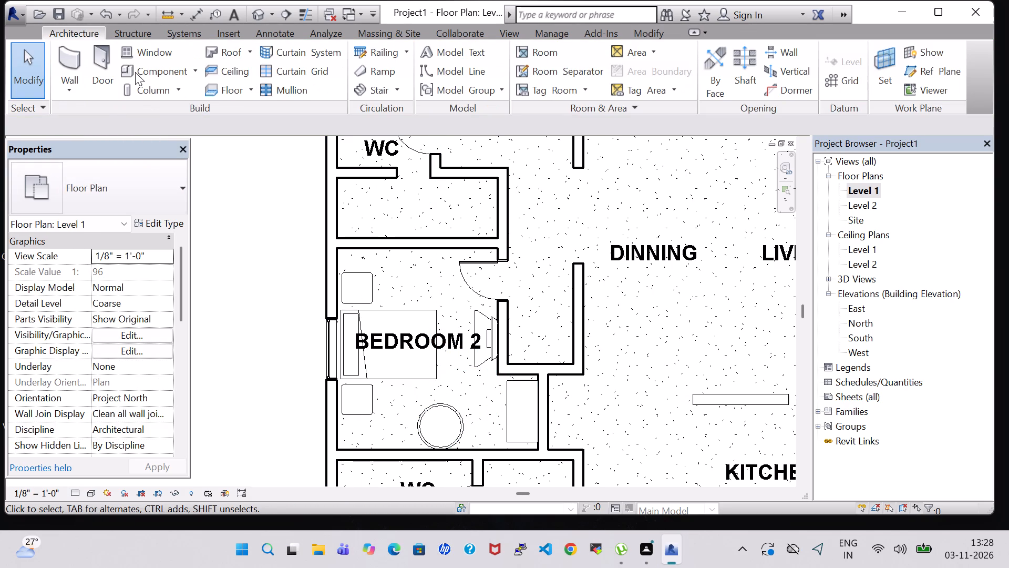
Place a 36" diameter round table in the Master Bedroom between the southern end table and the dresser, nudged slightly south.
click(135, 72)
scroll(640, 145, down, 3)
scroll(600, 301, down, 2)
middle_drag(678, 368, 654, 342)
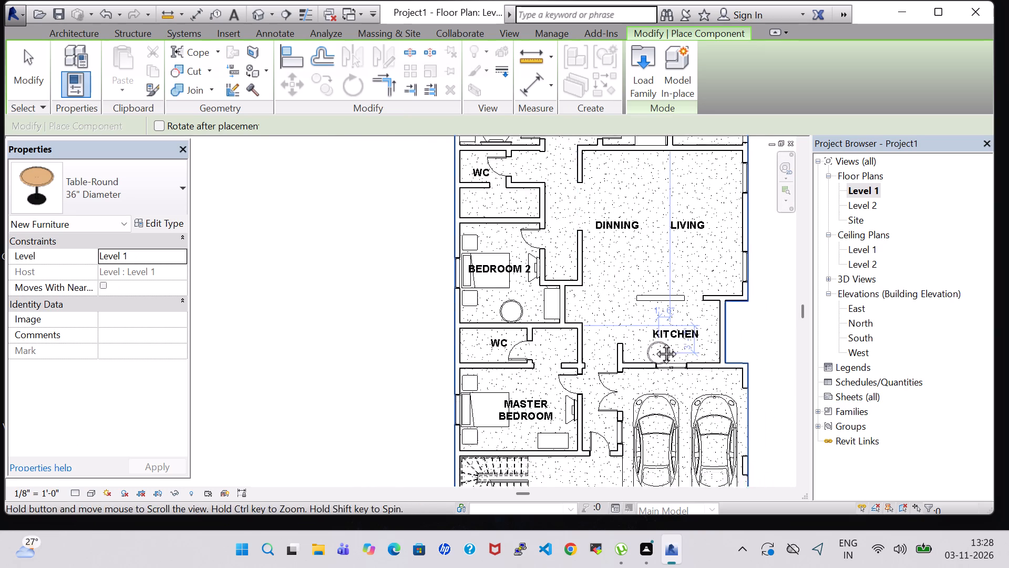
middle_drag(654, 342, 651, 290)
scroll(521, 329, up, 6)
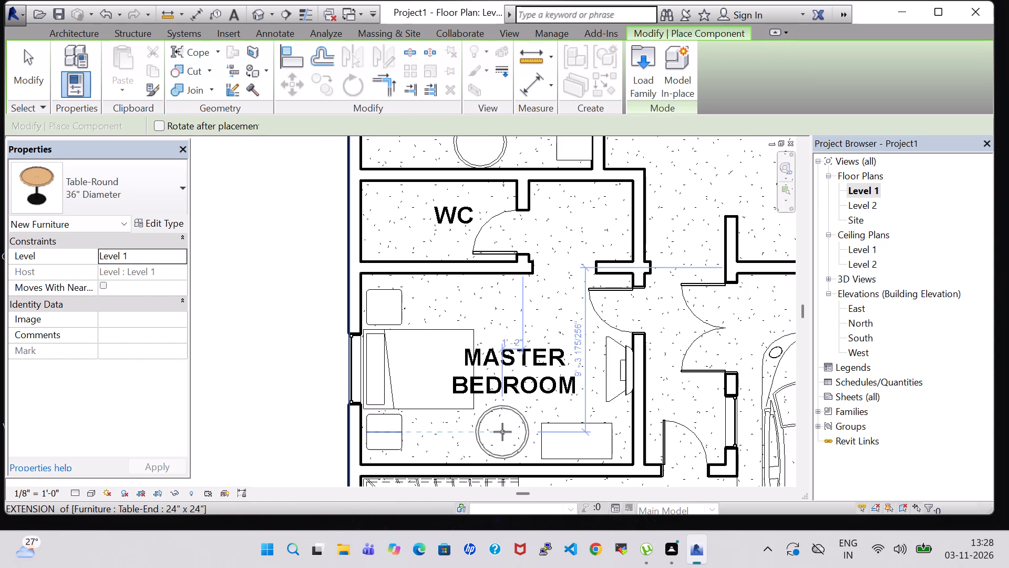
click(502, 432)
key(Escape)
key(Escape)
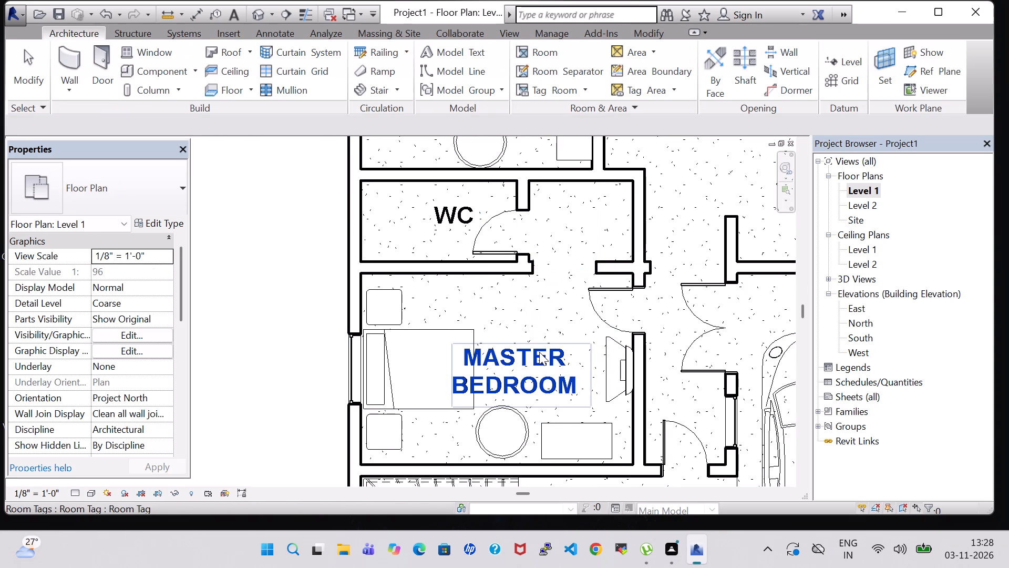
click(513, 429)
key(Down)
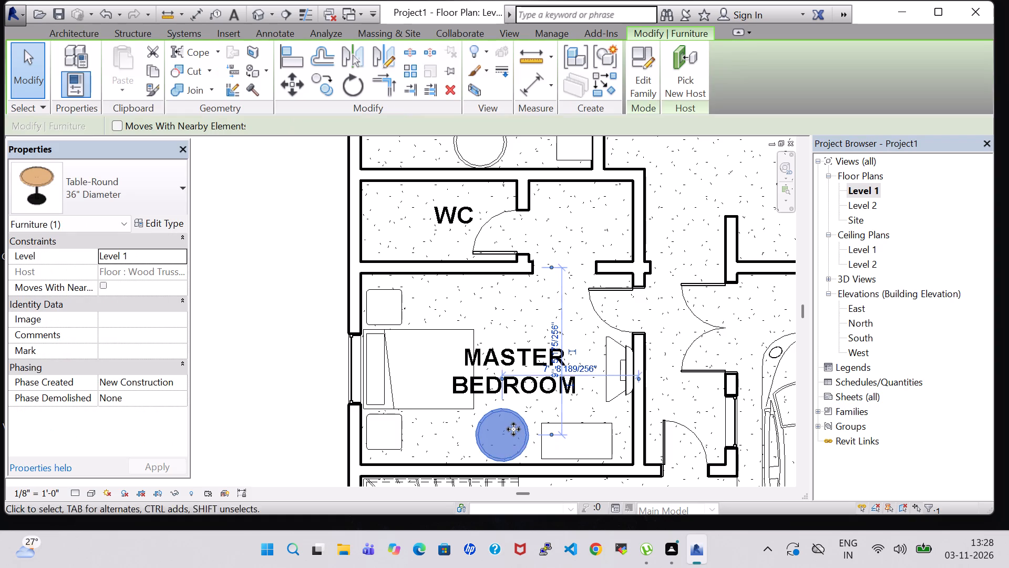
click(298, 333)
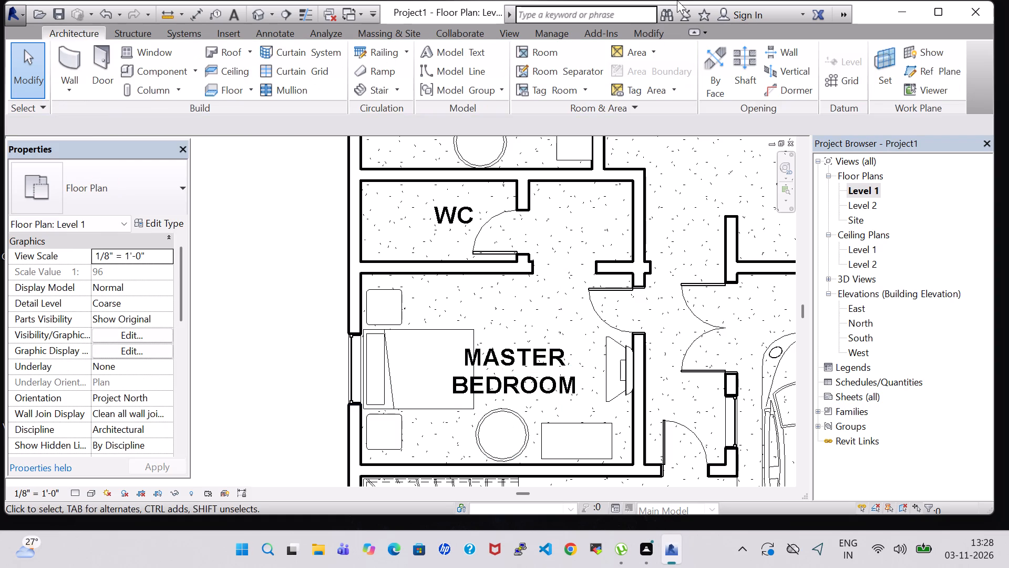
Load the Mirror-Ellipse family from the Furniture library and place a 24" x 48" mirror on the Master Bedroom's south wall behind the round table.
click(157, 71)
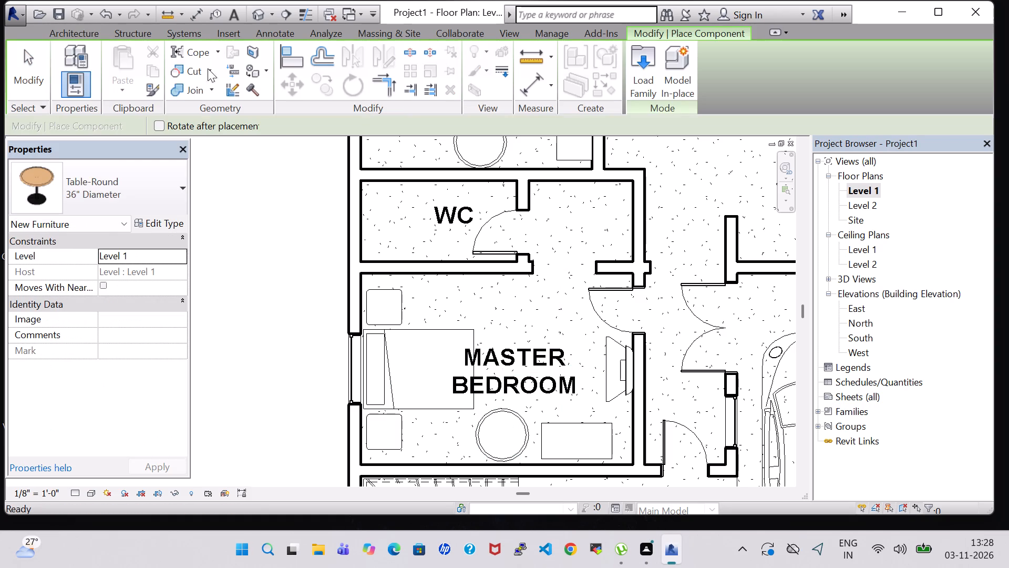
click(635, 72)
scroll(531, 202, down, 1)
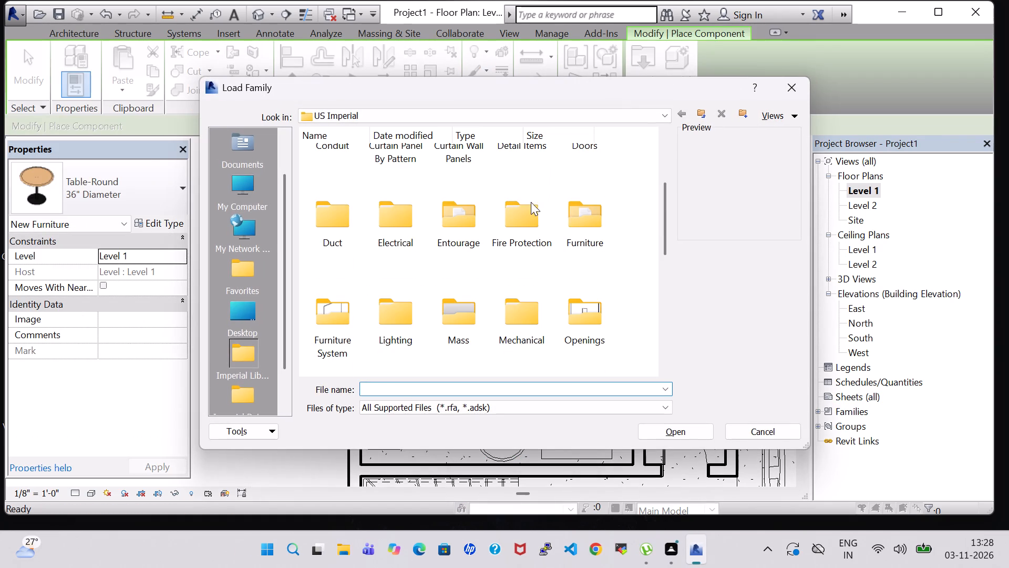
double_click(572, 219)
click(580, 185)
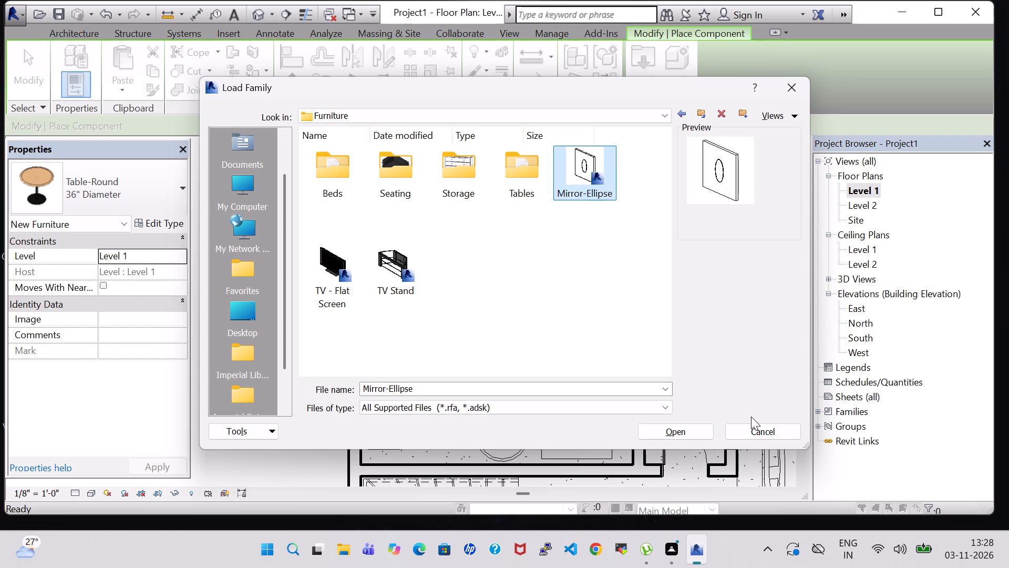
click(690, 441)
click(691, 430)
scroll(456, 459, up, 5)
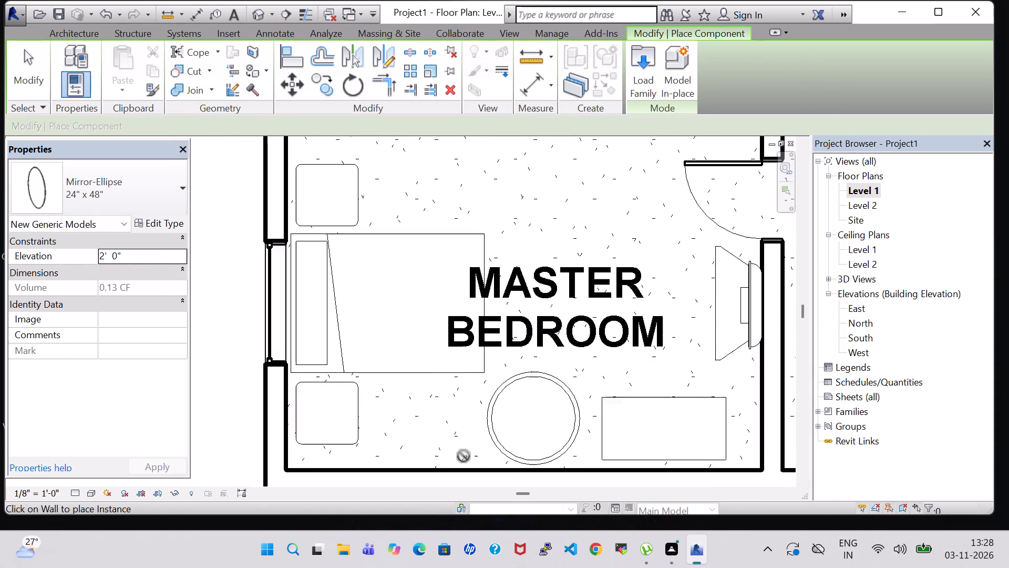
click(543, 470)
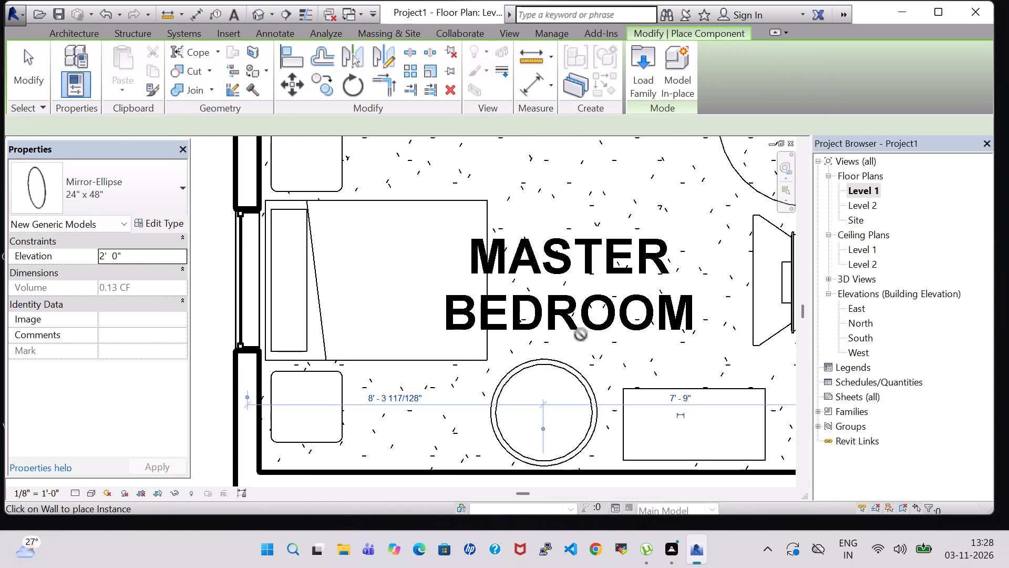
Place a 24" x 48" Mirror-Ellipse on Bedroom 2's south wall, centred behind the round table.
scroll(557, 235, down, 4)
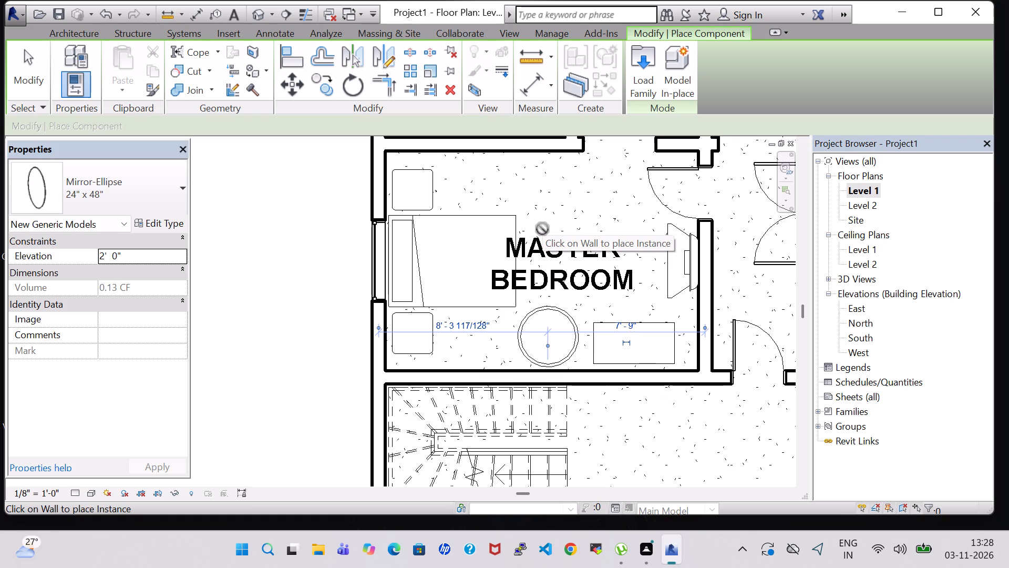
middle_drag(542, 229, 530, 359)
scroll(527, 368, down, 1)
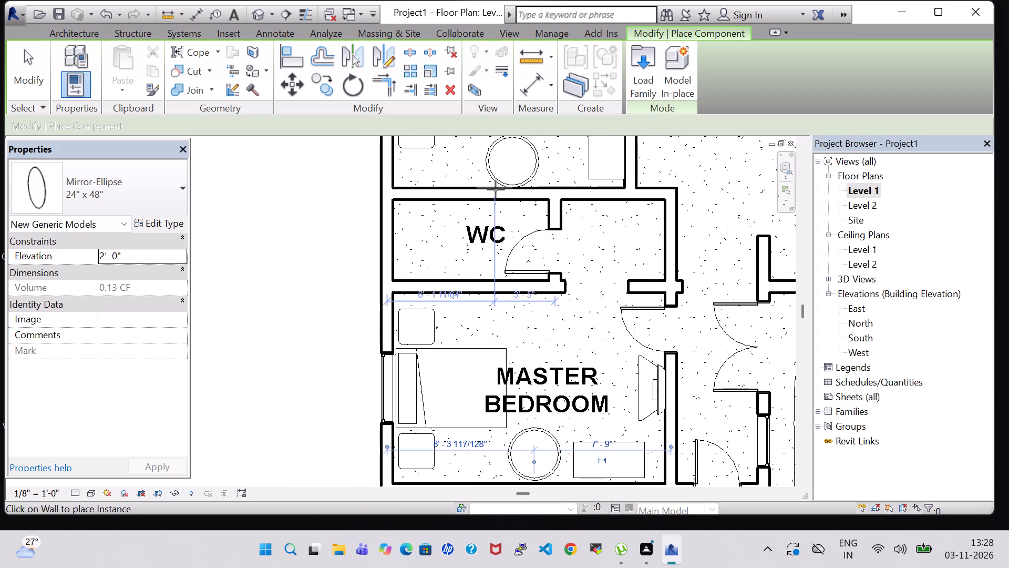
middle_drag(500, 212, 489, 275)
scroll(489, 275, up, 6)
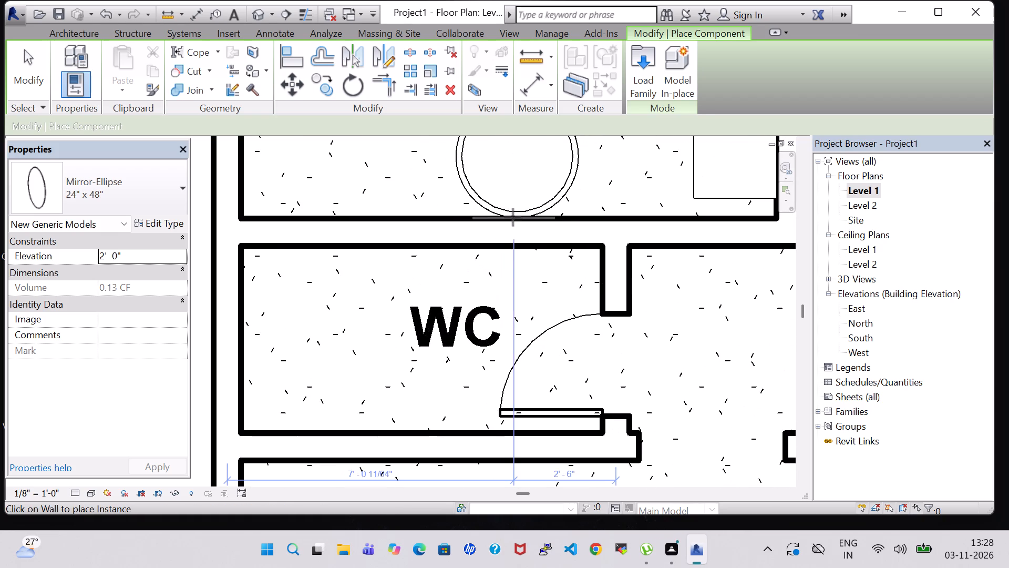
click(517, 222)
key(Escape)
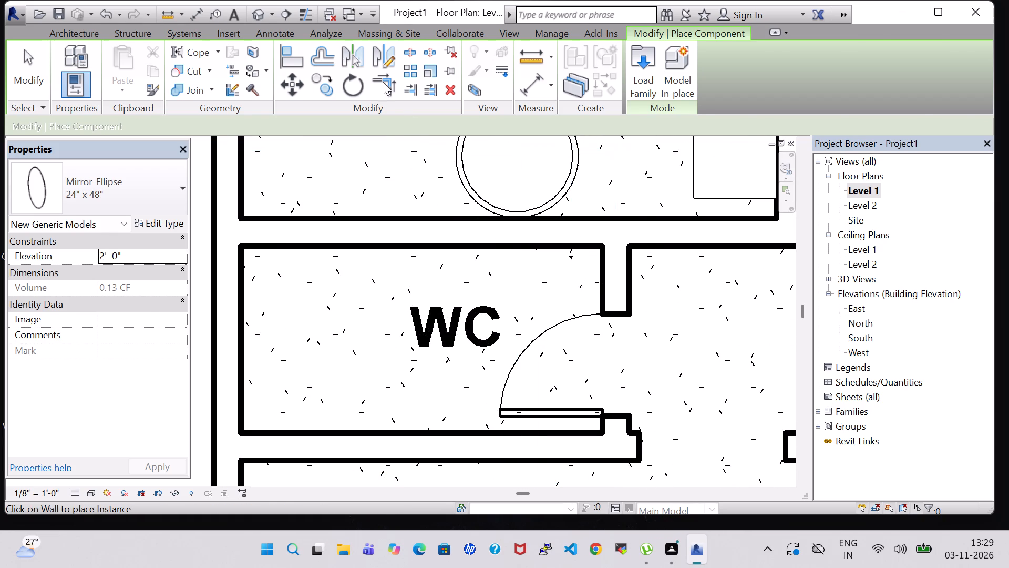
key(Escape)
In the 3D view, raise the Master Bedroom's elliptical mirror slightly on its wall above the round table.
click(255, 10)
scroll(621, 308, down, 2)
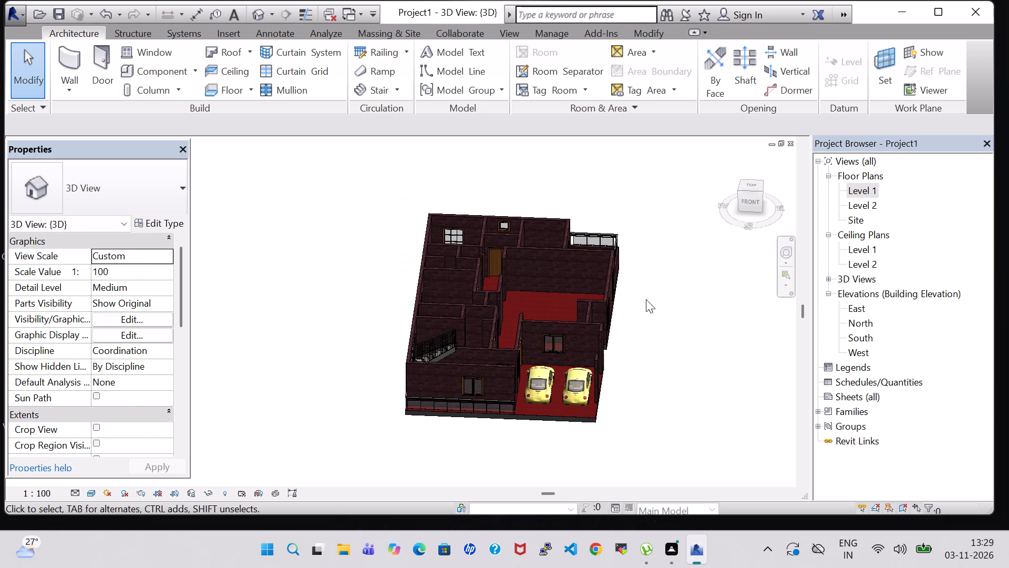
shift+middle_drag(674, 291, 437, 423)
middle_drag(624, 400, 553, 358)
scroll(549, 374, up, 6)
middle_drag(543, 402, 609, 162)
shift+middle_drag(640, 306, 620, 303)
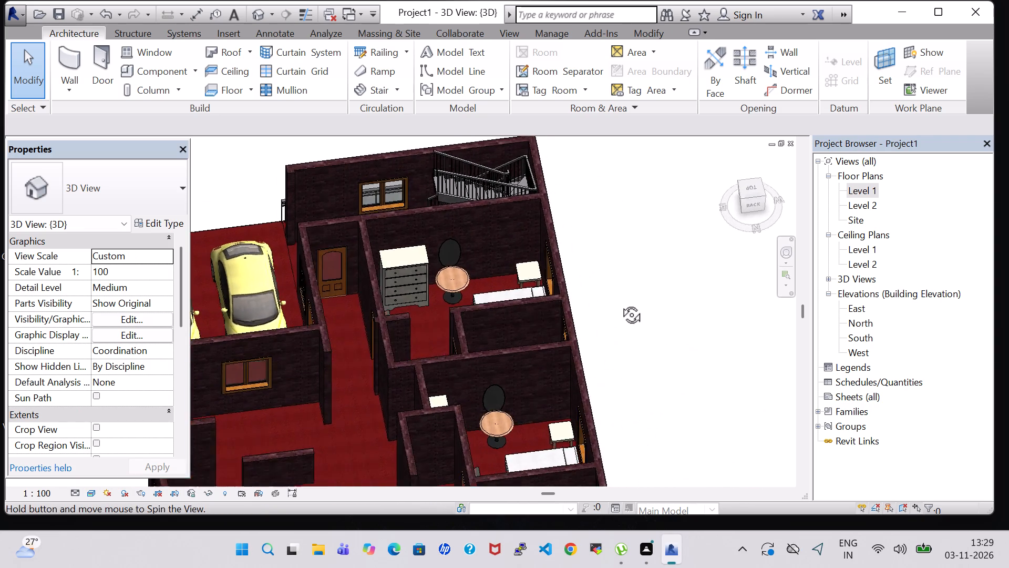
shift+middle_drag(620, 303, 610, 276)
click(439, 236)
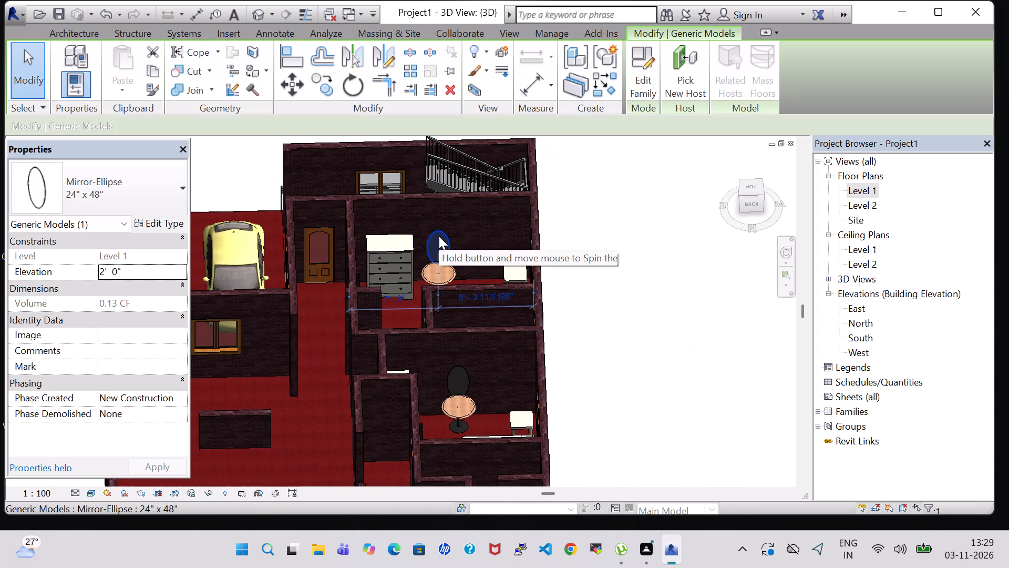
key(Up)
key(Up)
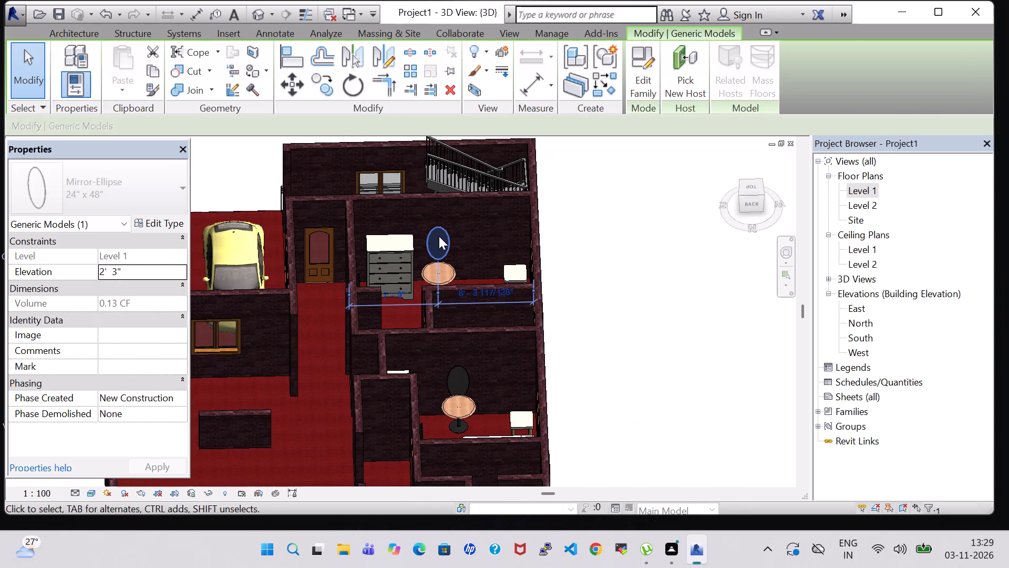
click(598, 273)
Raise Bedroom 2's elliptical mirror to an elevation of 3' 0".
shift+middle_drag(598, 275, 599, 311)
middle_drag(585, 339, 582, 291)
click(462, 351)
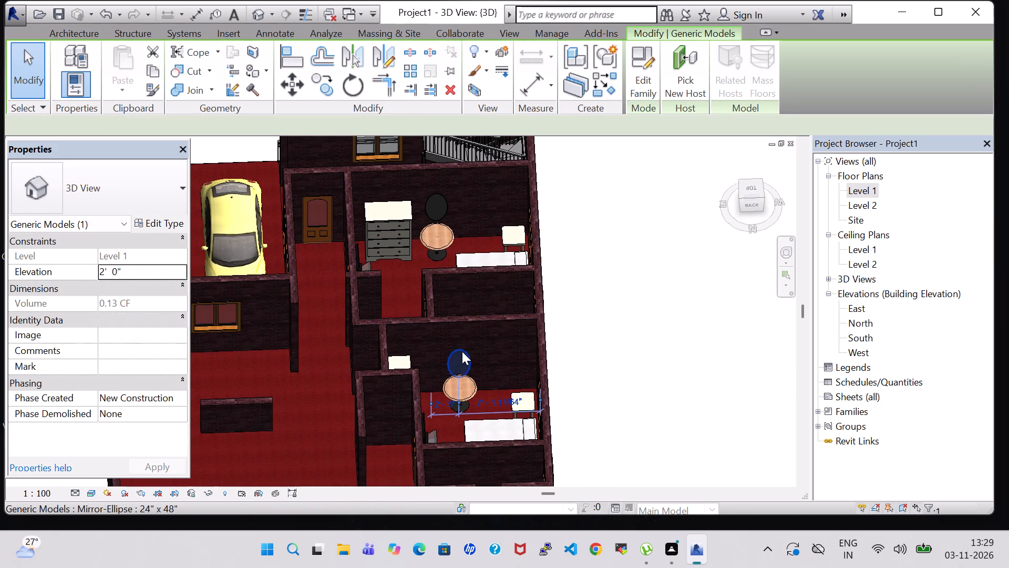
key(Up)
key(Up)
key(Up)
key(Up)
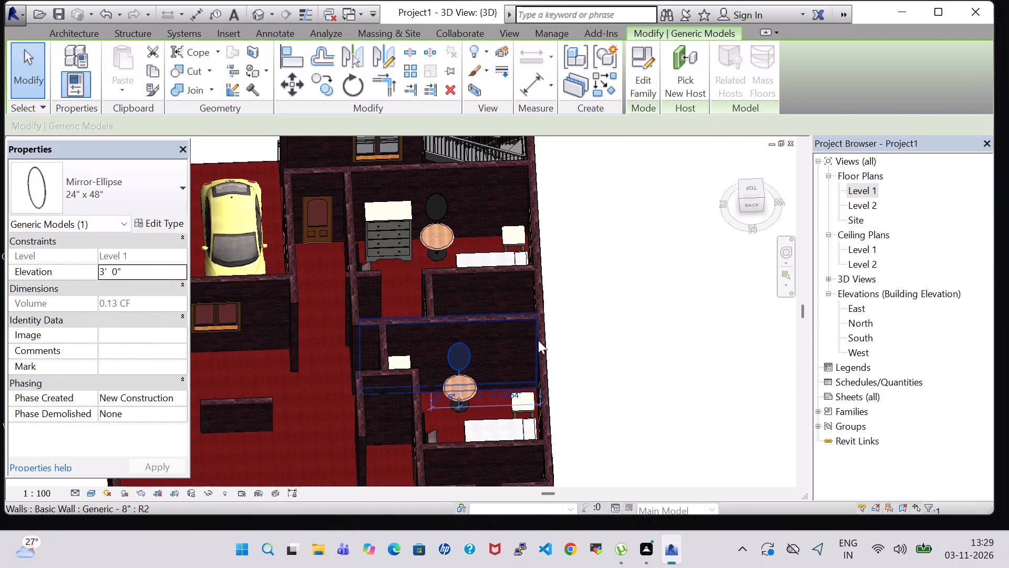
click(594, 336)
Rotate Bedroom 3's dresser 180 degrees in the 3D view so its drawers face into the room.
scroll(594, 336, down, 3)
shift+middle_drag(617, 275, 612, 307)
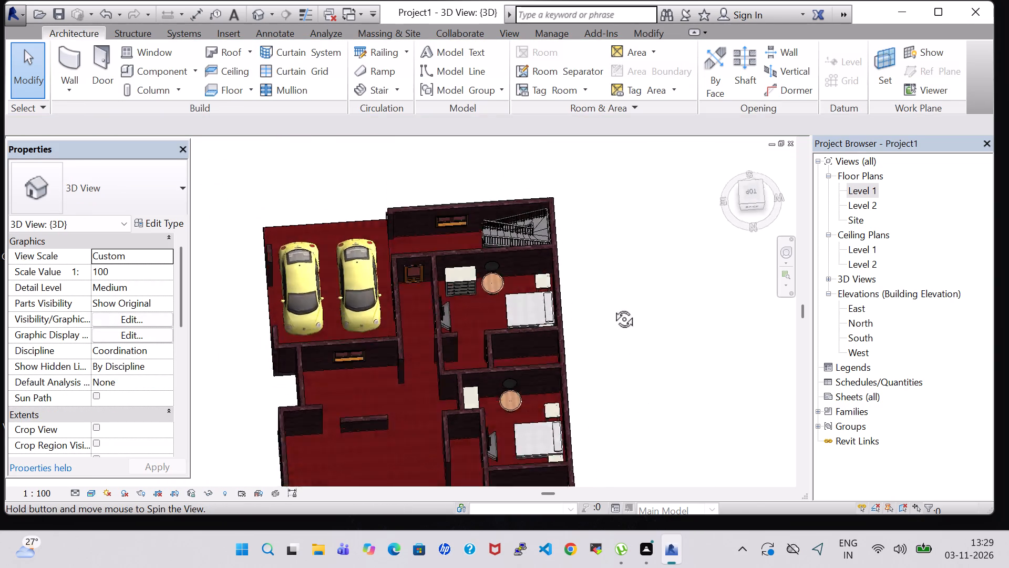
shift+middle_drag(612, 307, 614, 261)
middle_drag(601, 383, 758, 423)
middle_drag(740, 334, 318, 427)
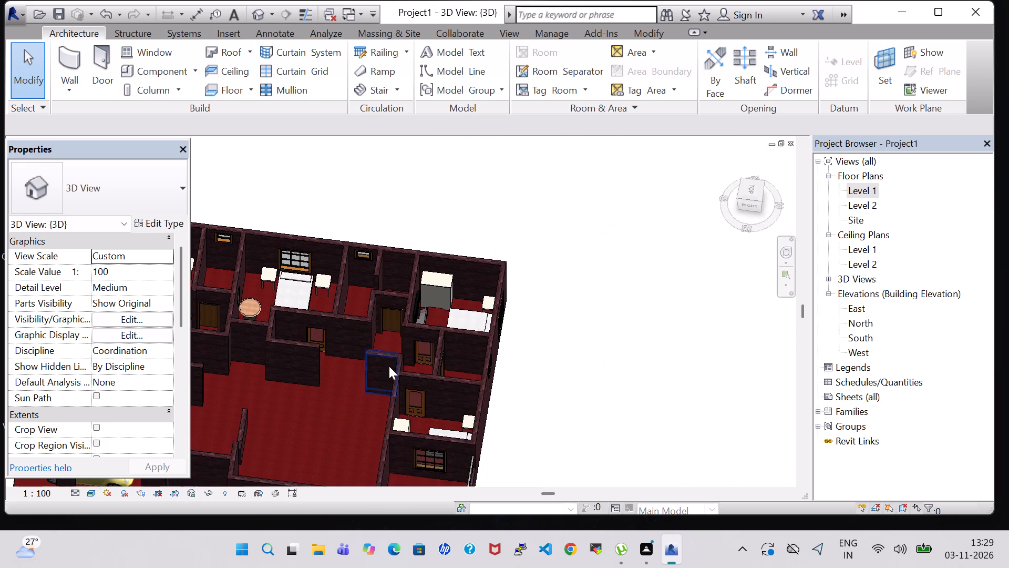
shift+middle_drag(558, 288, 581, 252)
shift+middle_drag(554, 167, 551, 209)
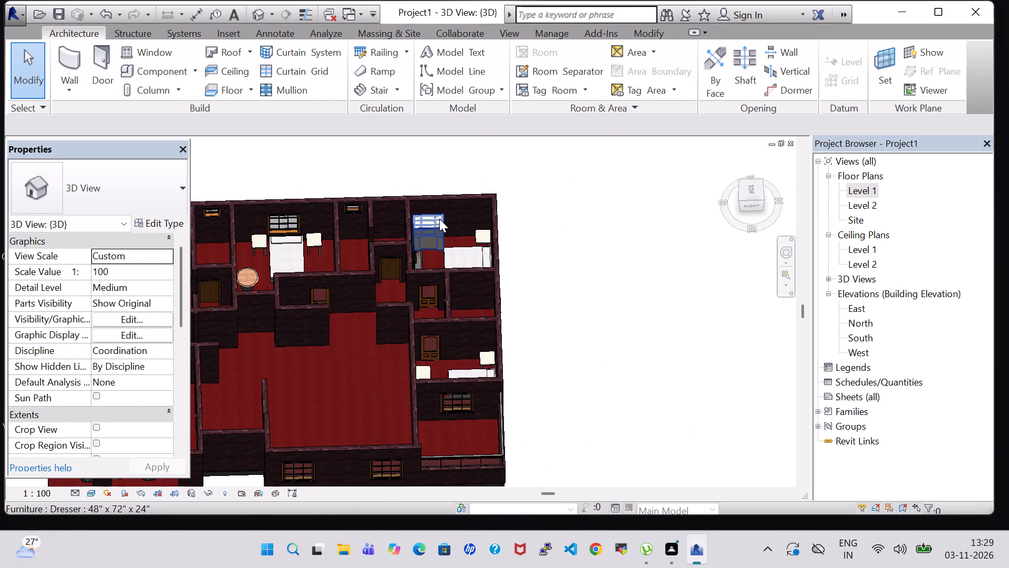
click(439, 219)
key(space)
key(space)
click(613, 270)
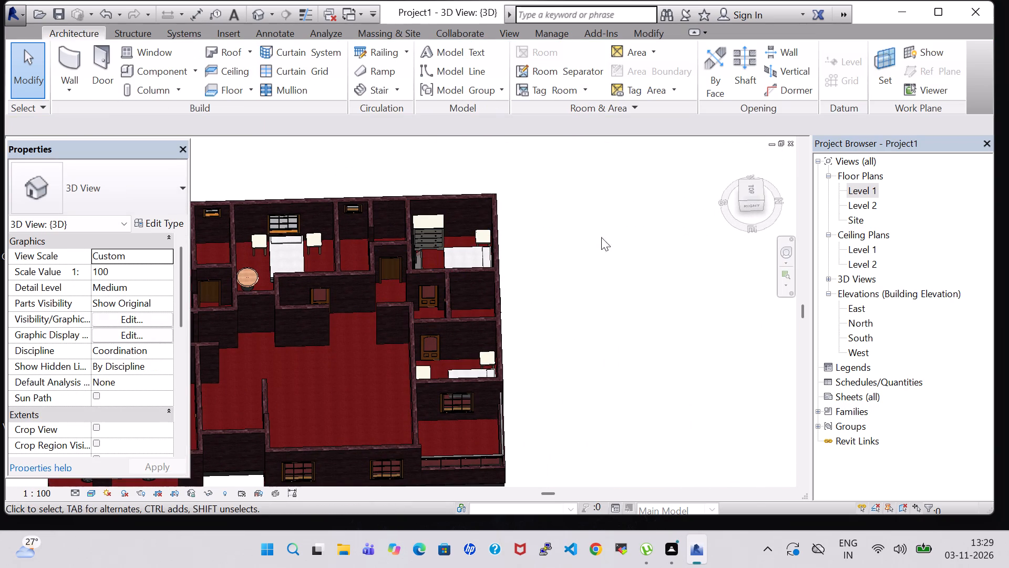
Examine the furnished bedrooms from above in the 3D view, checking furniture placement and orientation.
shift+middle_drag(591, 211, 578, 361)
shift+middle_drag(582, 351, 558, 326)
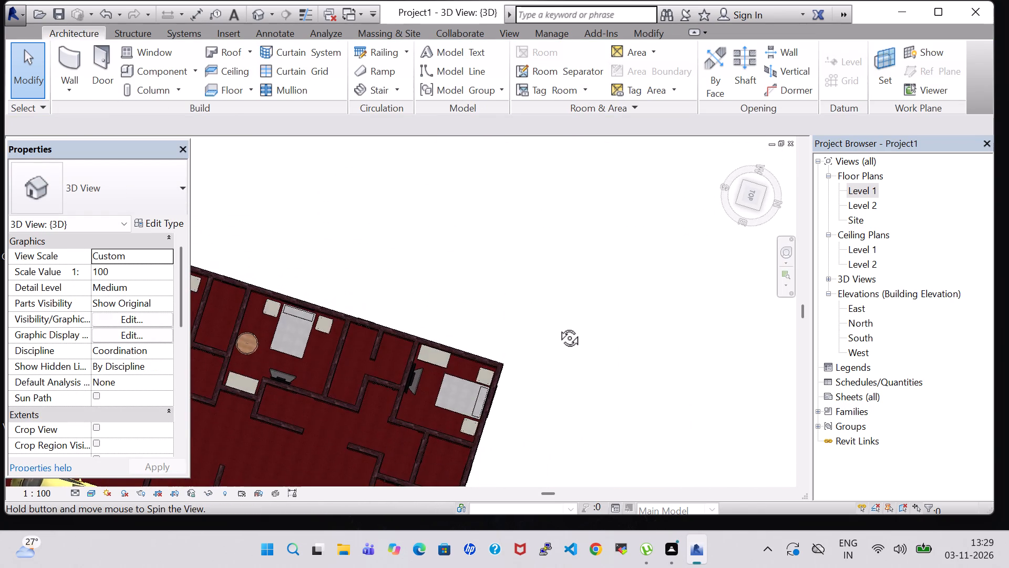
shift+middle_drag(558, 326, 594, 330)
middle_drag(579, 329, 691, 328)
middle_drag(426, 411, 438, 399)
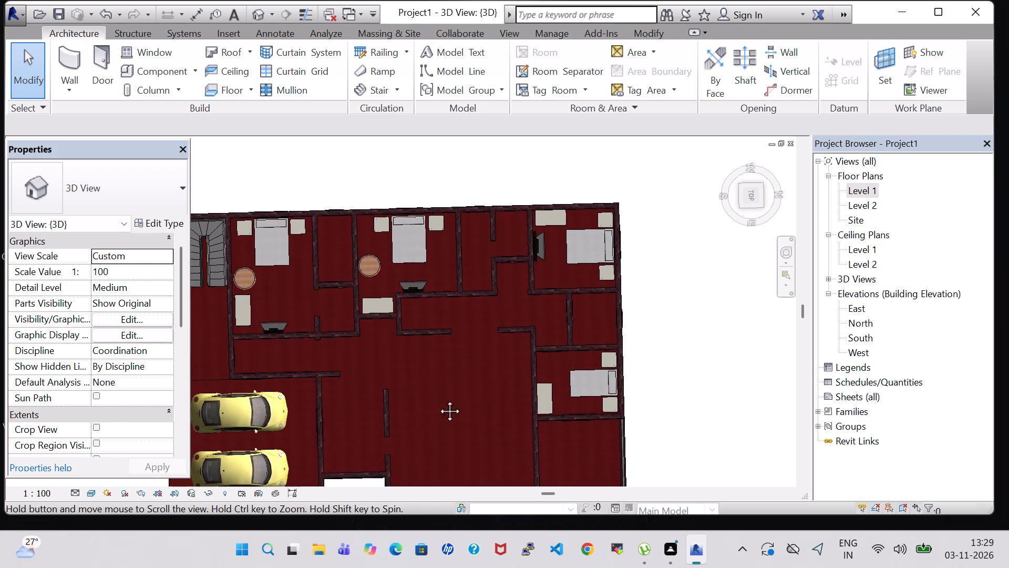
middle_drag(438, 399, 489, 359)
shift+middle_drag(488, 357, 516, 341)
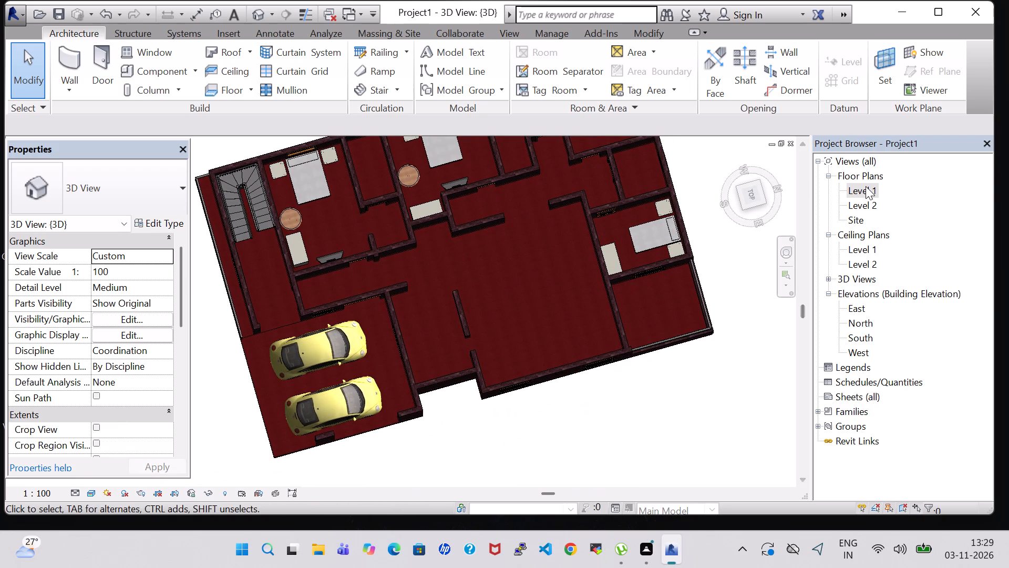
Open the Level 1 floor plan and load the Toilet-Domestic-3D family from the architectural plumbing fixtures' Water Closets folder.
double_click(866, 186)
scroll(600, 246, down, 10)
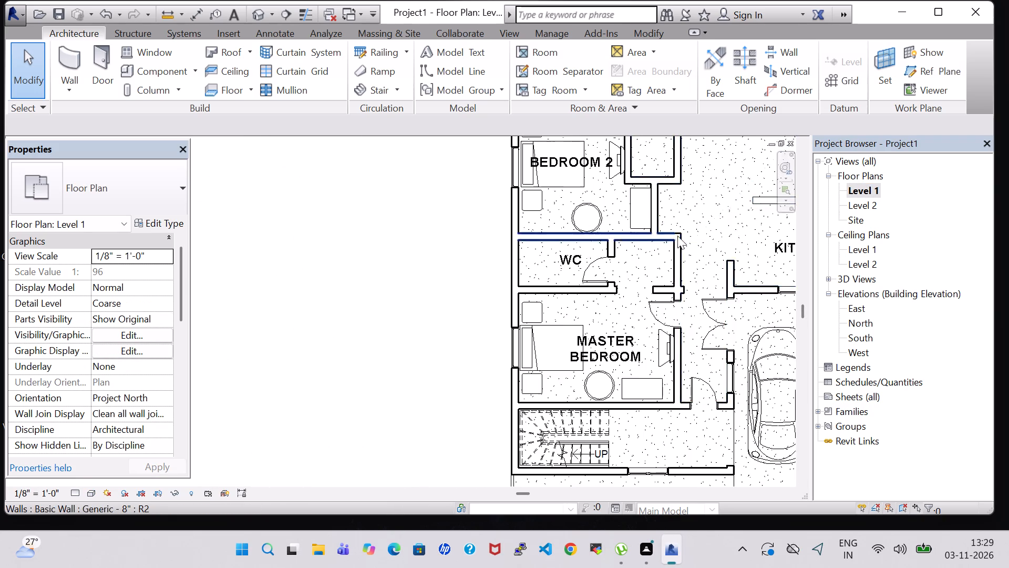
middle_drag(732, 222, 517, 367)
scroll(520, 365, down, 3)
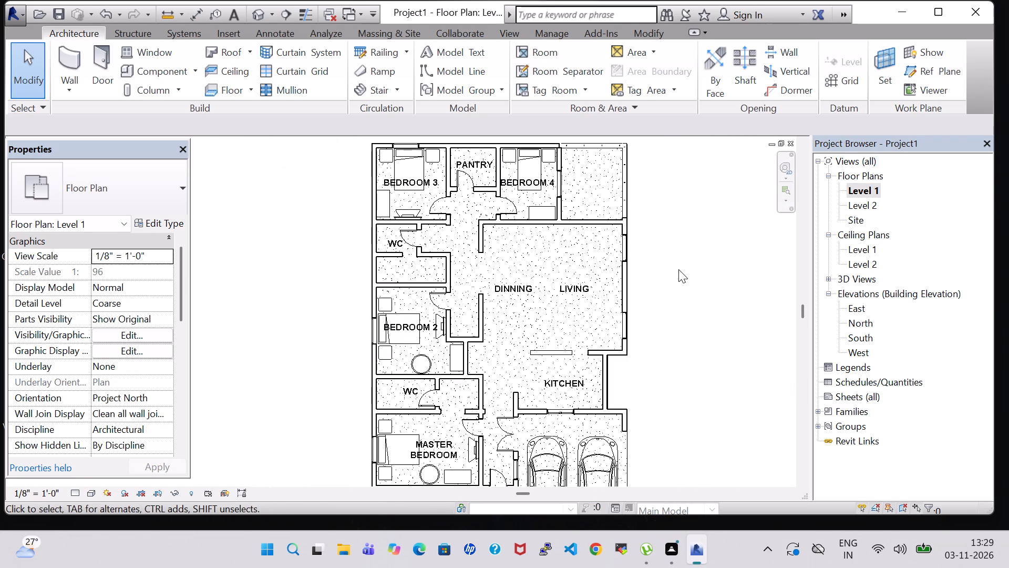
scroll(727, 265, down, 1)
middle_drag(711, 305, 687, 290)
scroll(687, 290, down, 1)
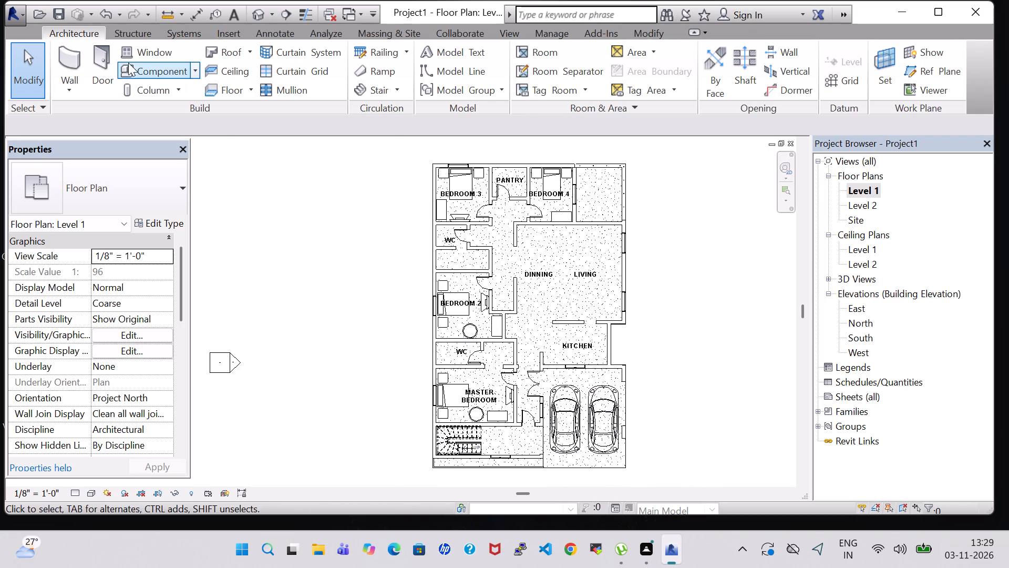
click(149, 69)
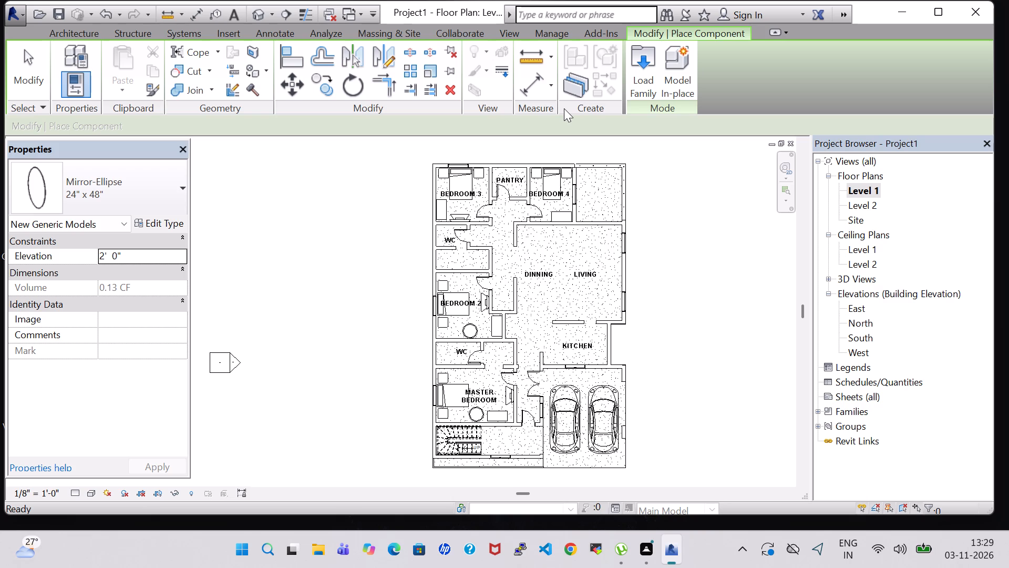
click(648, 68)
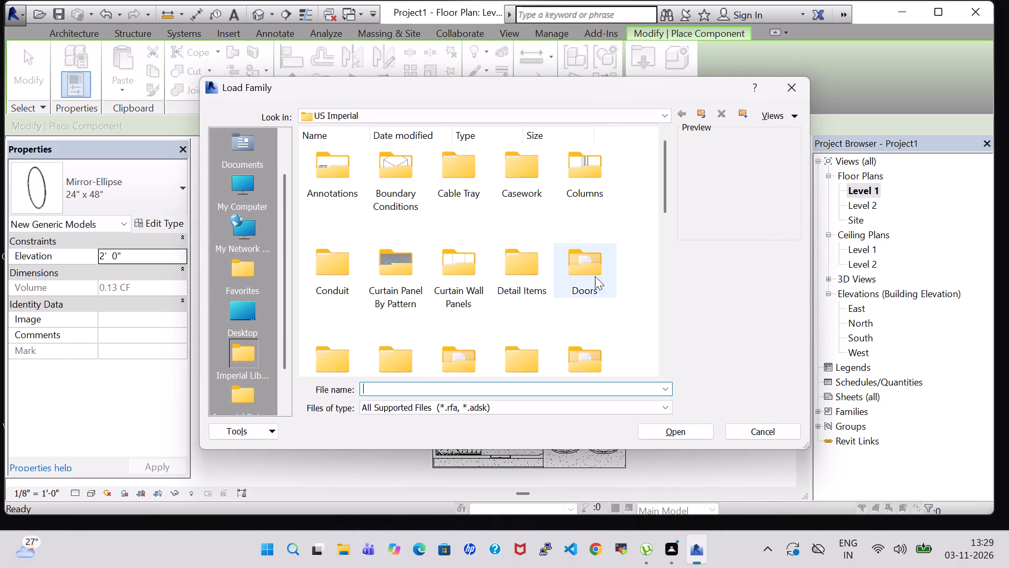
scroll(596, 283, down, 3)
scroll(447, 232, up, 1)
double_click(456, 267)
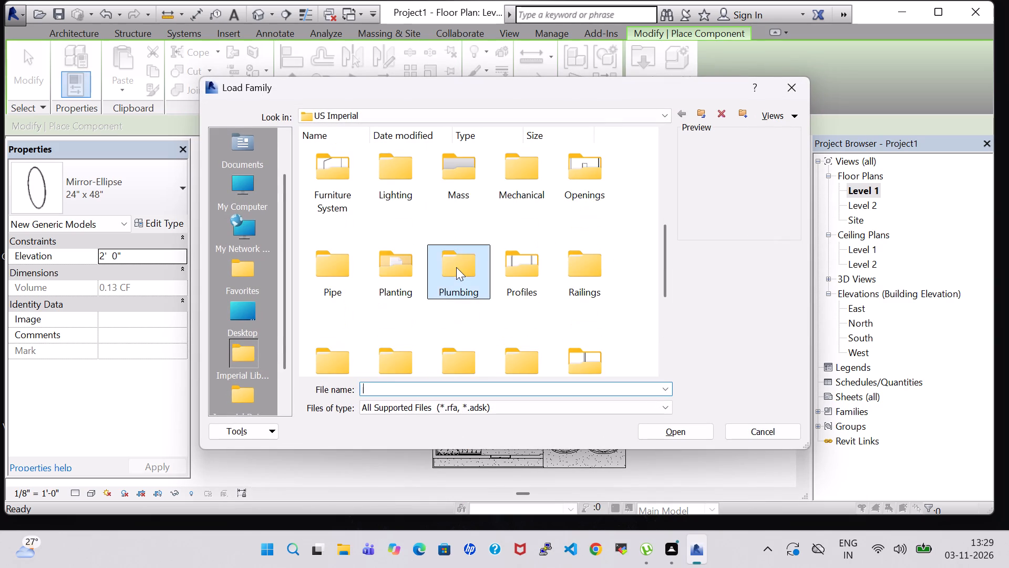
double_click(345, 179)
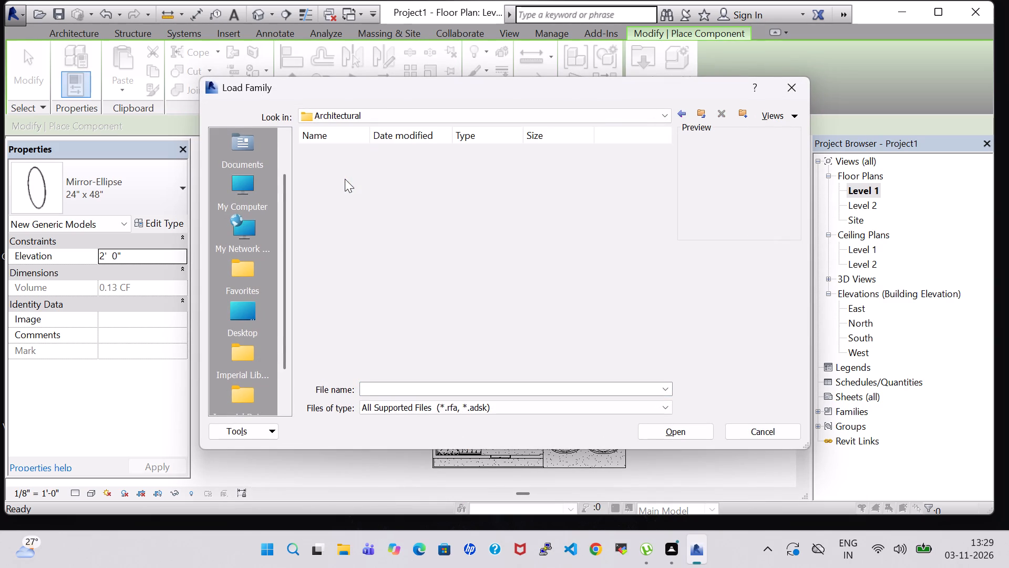
double_click(410, 174)
double_click(413, 273)
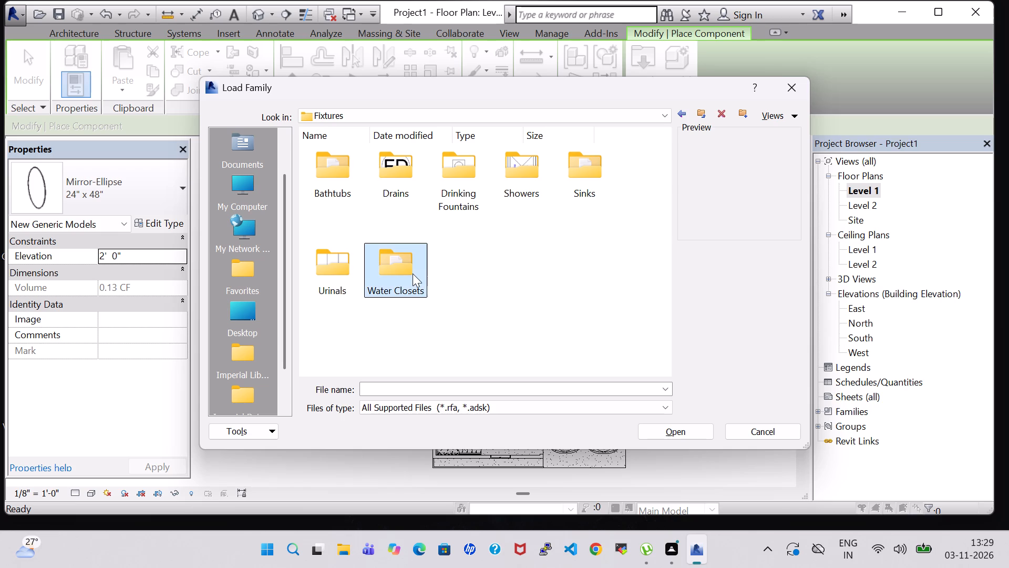
click(524, 167)
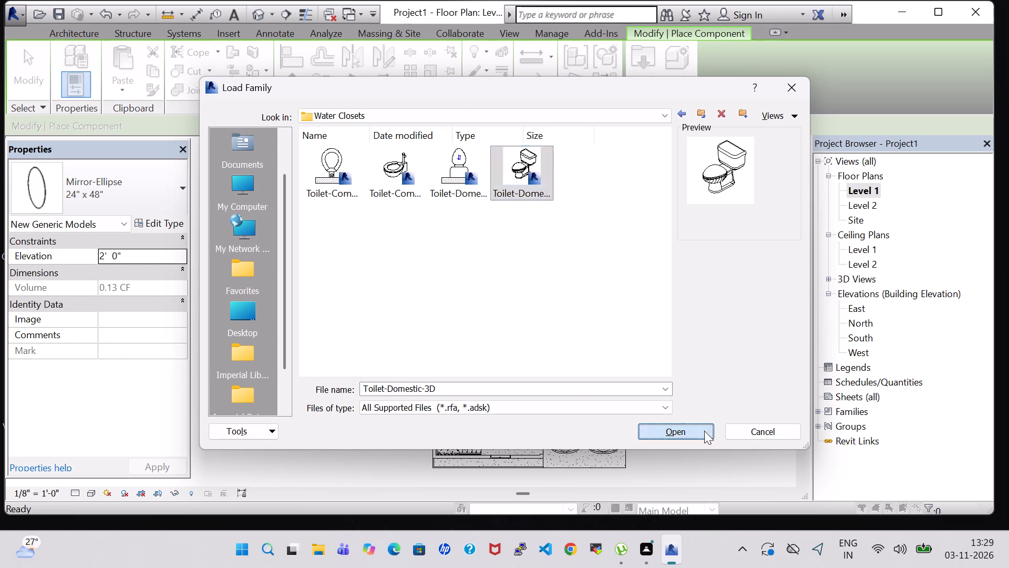
click(704, 431)
Place the toilet against the west wall of the Master Bedroom's WC, facing east, about 3' 10" from the north wall.
scroll(421, 369, up, 10)
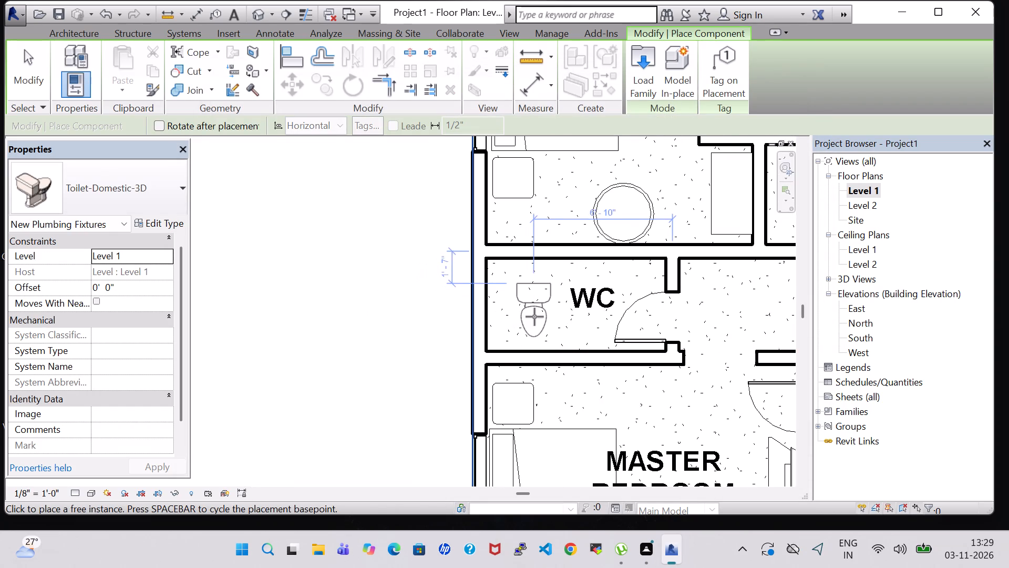
key(space)
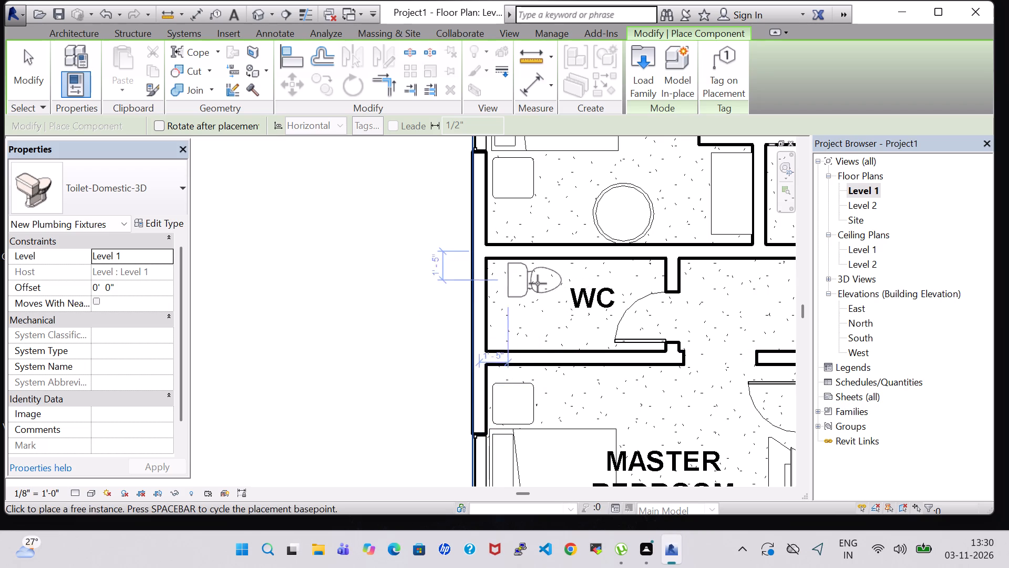
click(520, 330)
Place a second toilet against the west wall of the small room north of Bedroom 2, about 2' 3" from its north wall.
scroll(581, 307, down, 7)
middle_drag(607, 256, 586, 287)
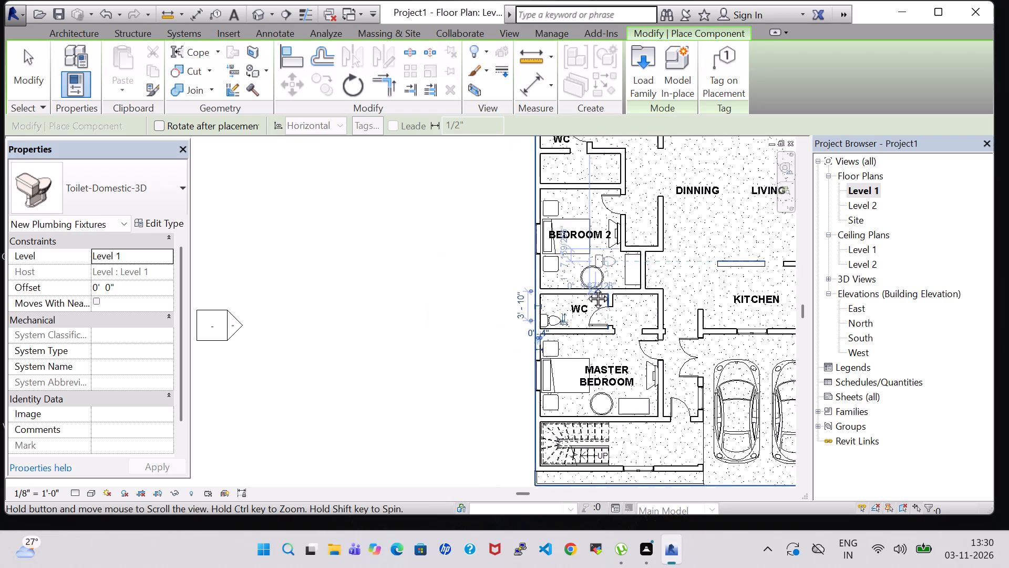
middle_drag(586, 287, 545, 337)
scroll(504, 215, up, 4)
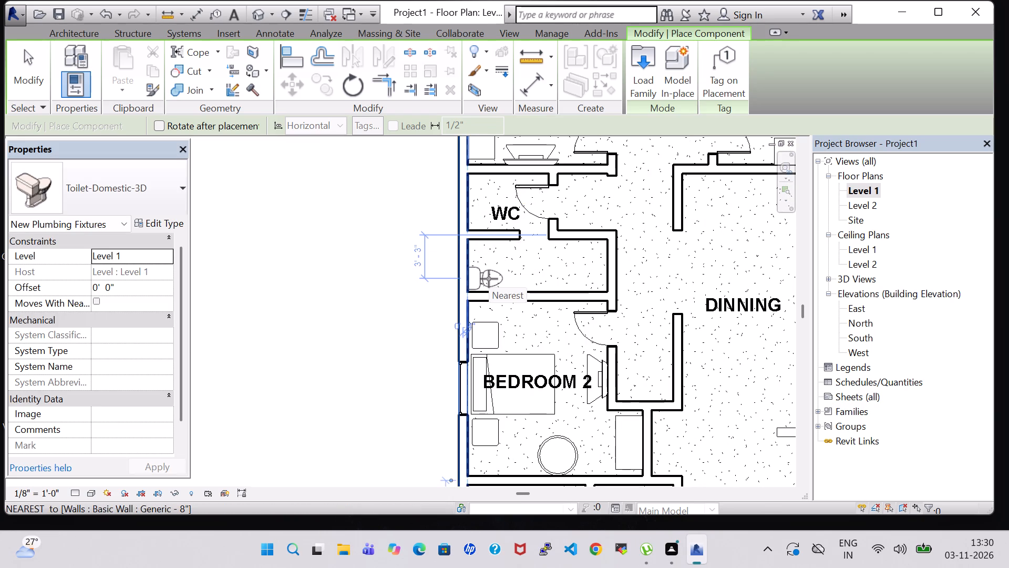
click(488, 265)
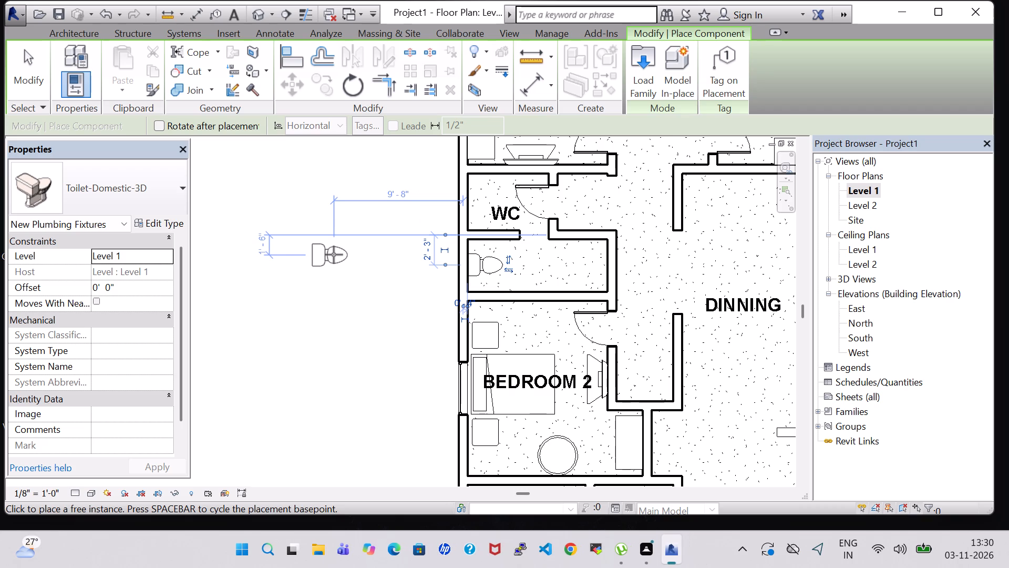
scroll(551, 227, down, 3)
scroll(592, 237, down, 3)
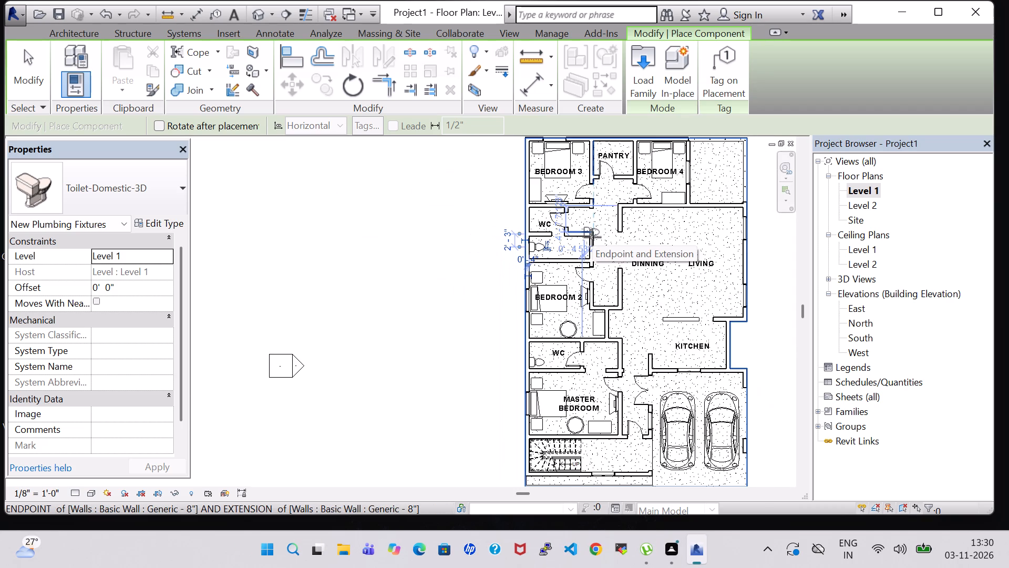
key(Escape)
key(Escape)
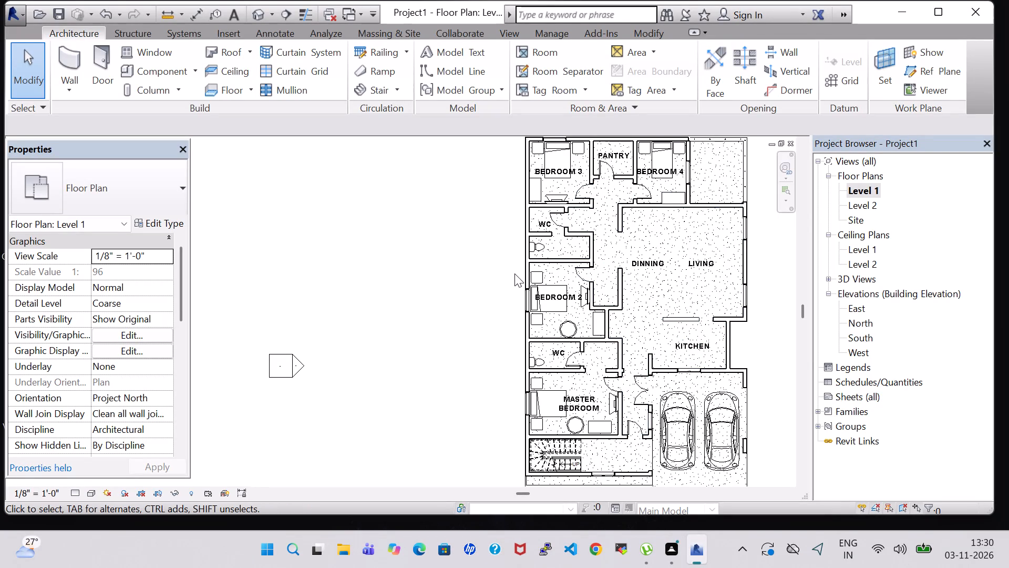
click(460, 275)
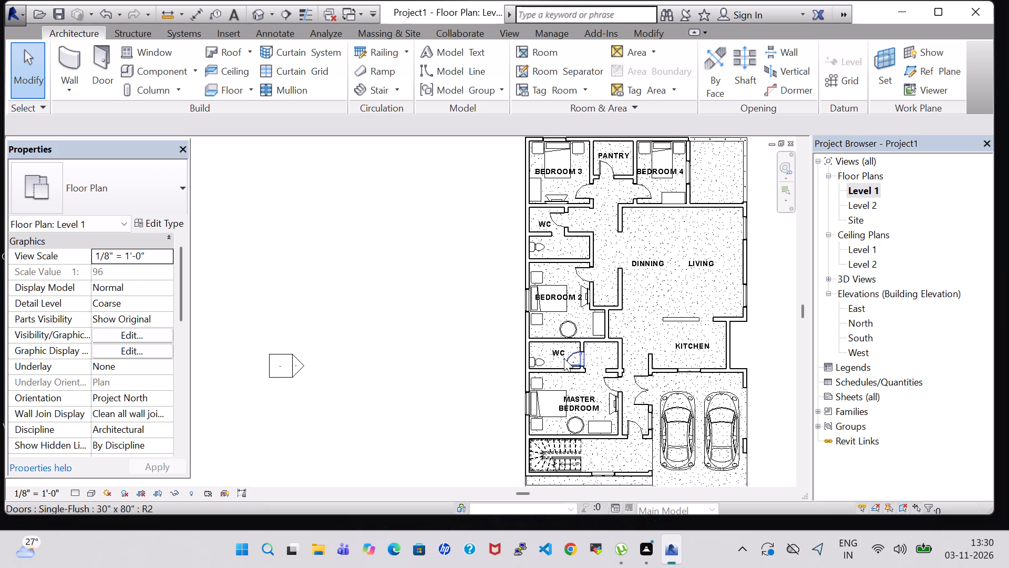
Load the Tub-Free Standing-3D family from the architectural plumbing fixtures' Bathtubs folder.
click(159, 67)
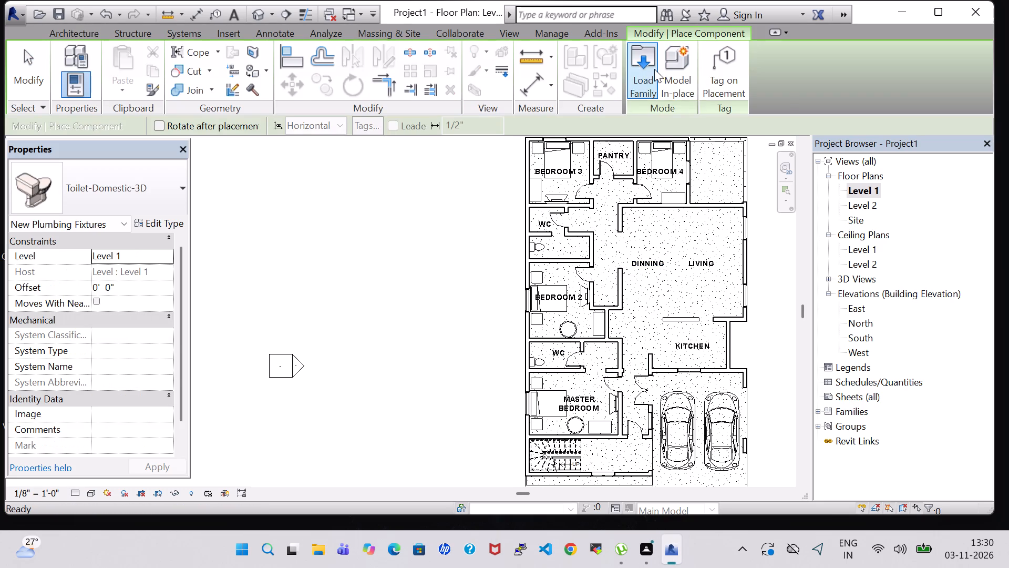
click(654, 69)
scroll(623, 262, down, 1)
scroll(592, 232, down, 3)
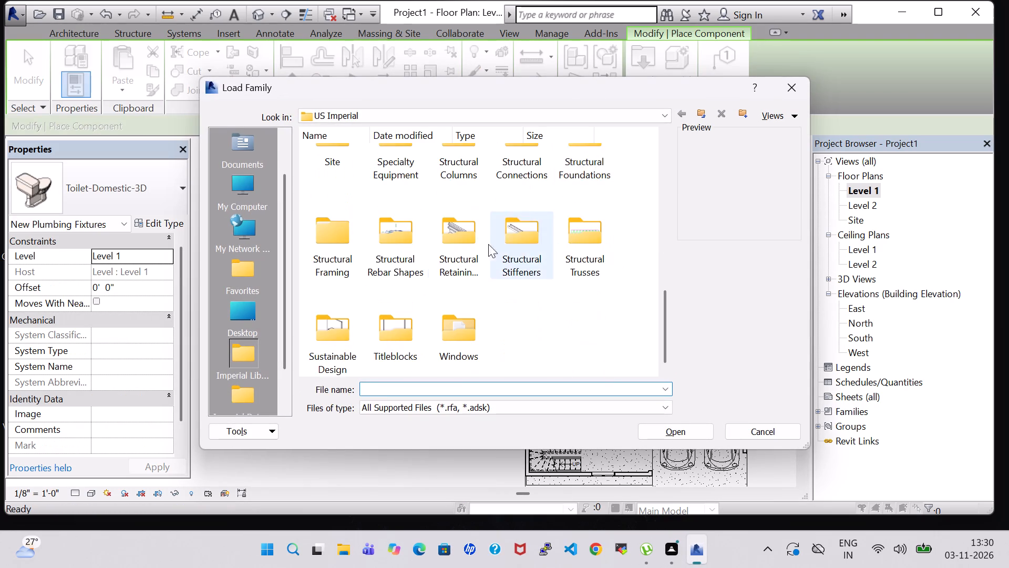
scroll(456, 232, up, 1)
double_click(477, 194)
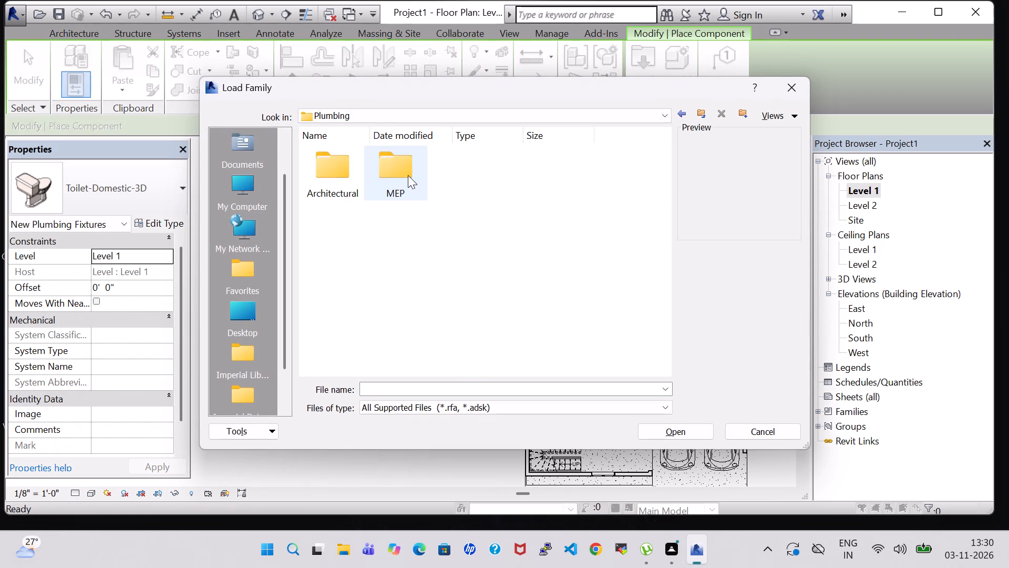
double_click(316, 165)
double_click(402, 170)
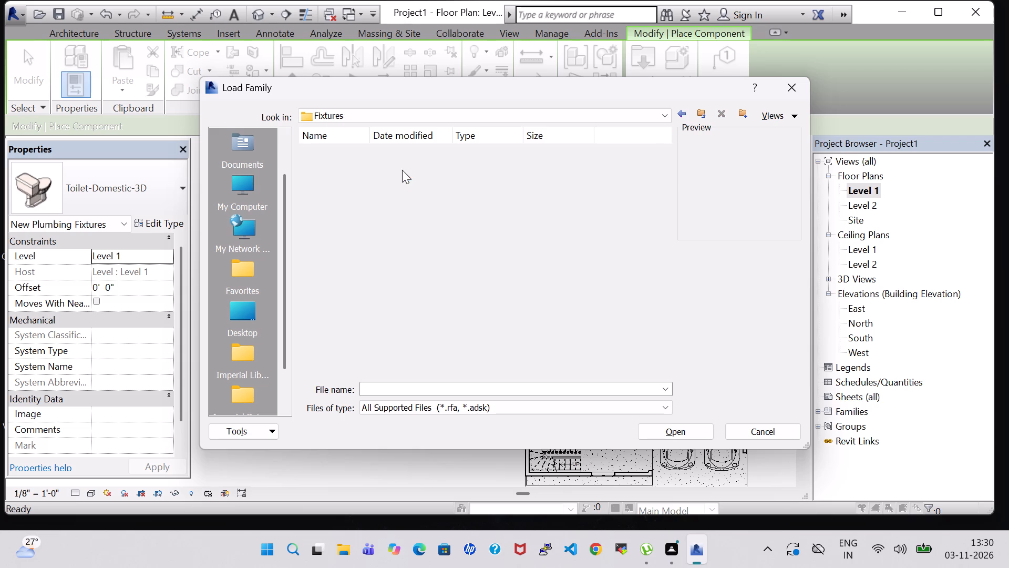
double_click(531, 177)
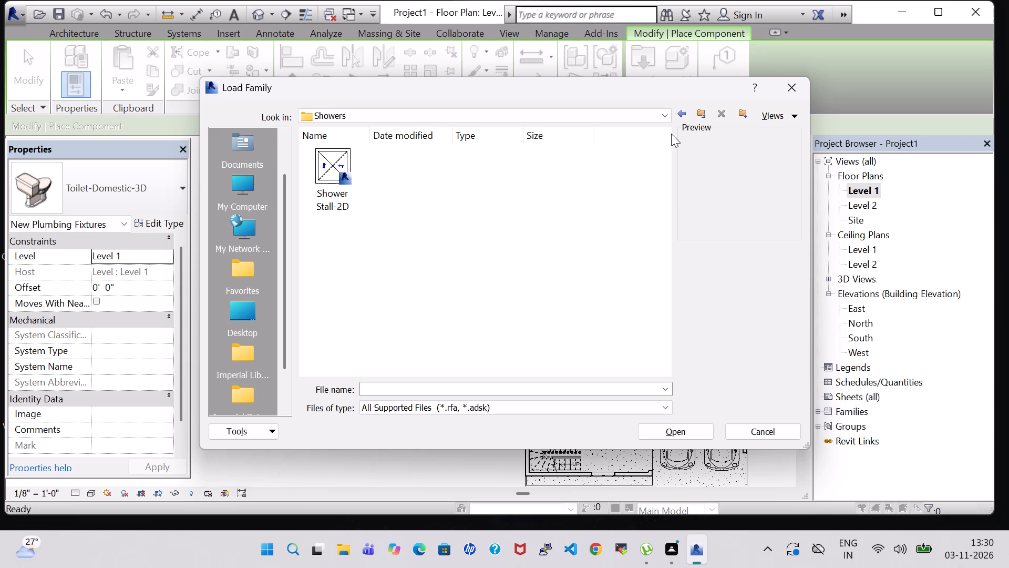
click(681, 109)
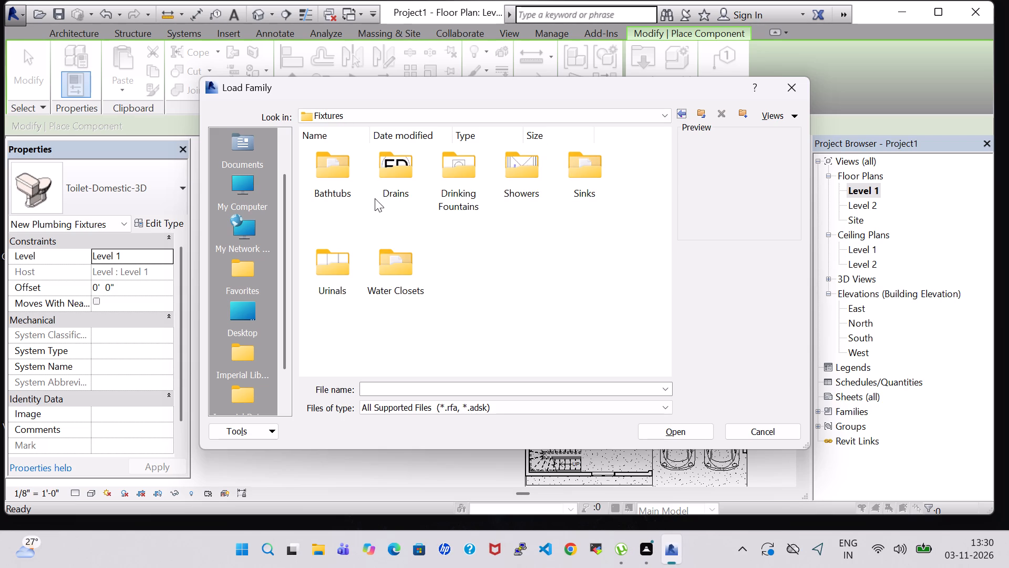
double_click(358, 189)
double_click(344, 180)
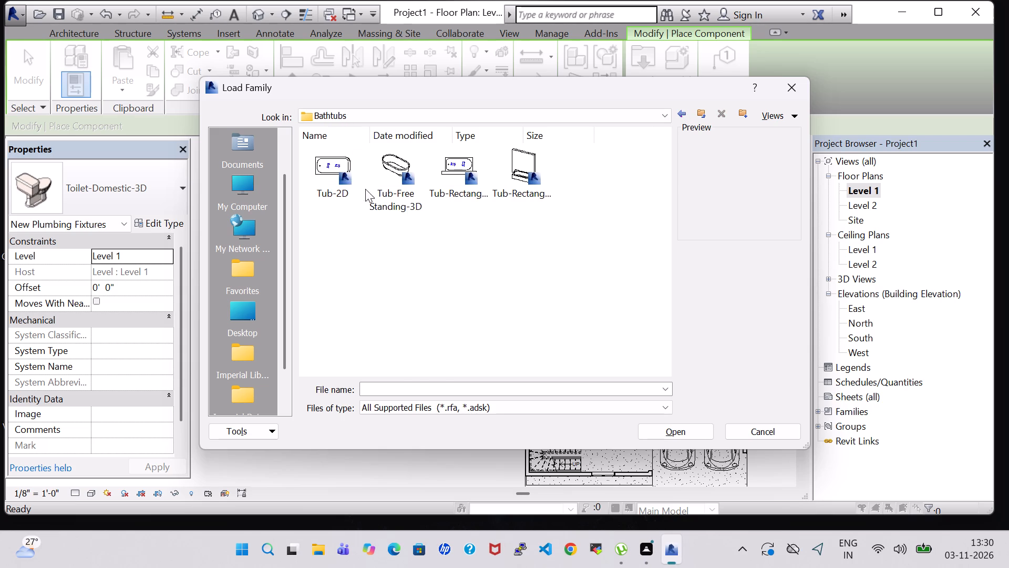
click(399, 177)
click(690, 436)
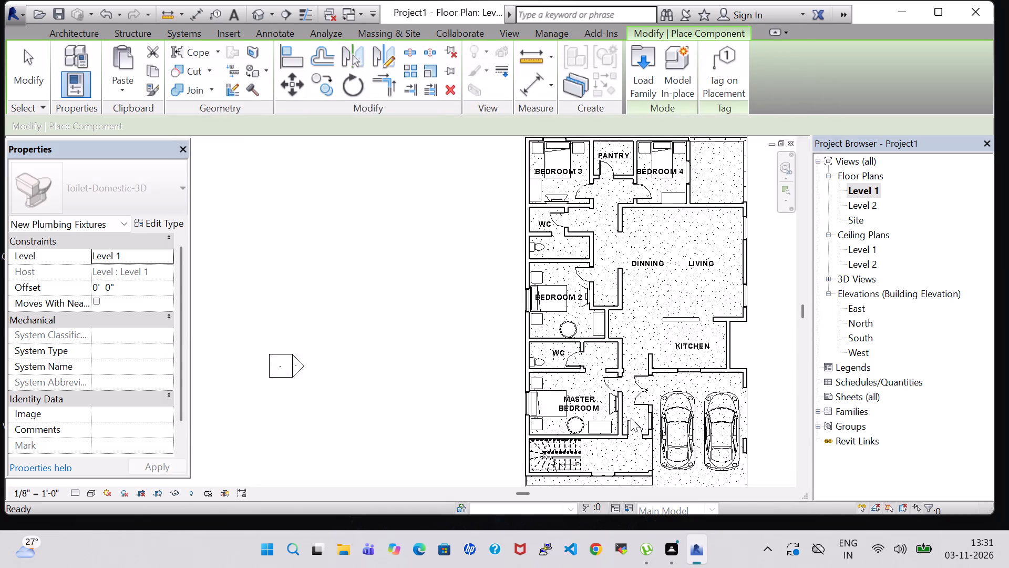
Place a 30" x 60" Tub-Free Standing-3D lengthwise east-west in the northwest corner of the Master Bedroom's WC, above the toilet.
scroll(540, 367, up, 9)
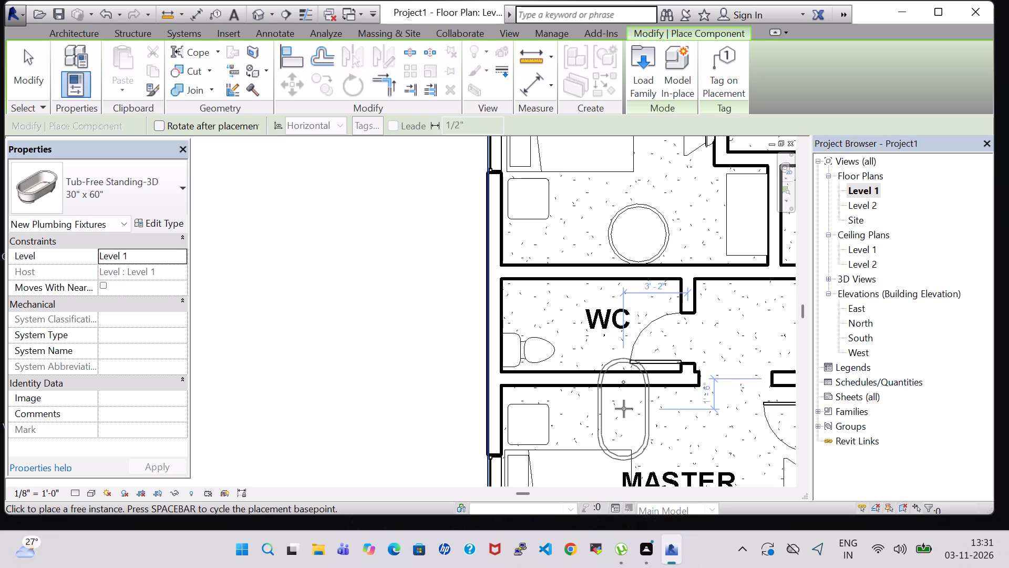
key(space)
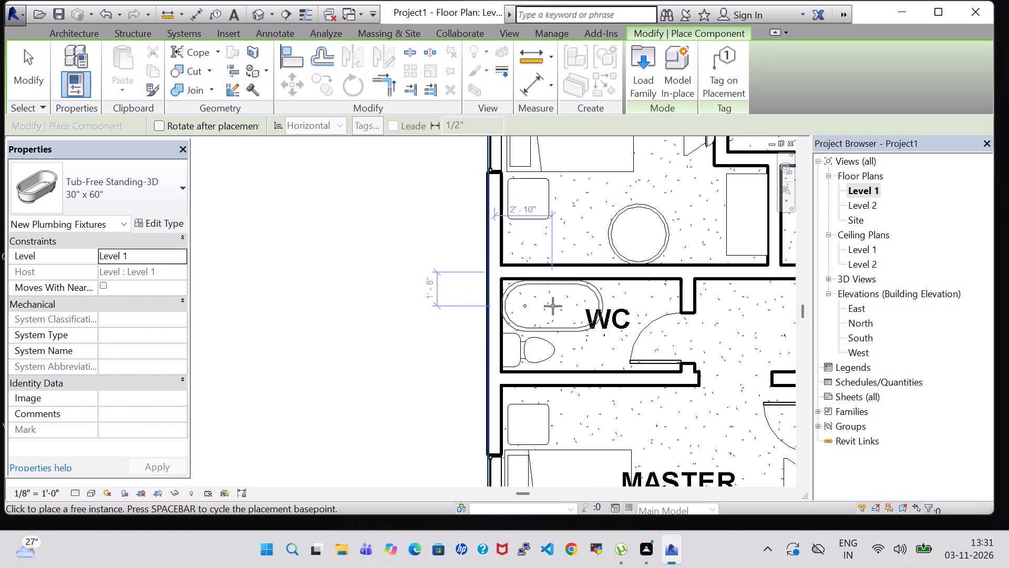
click(553, 306)
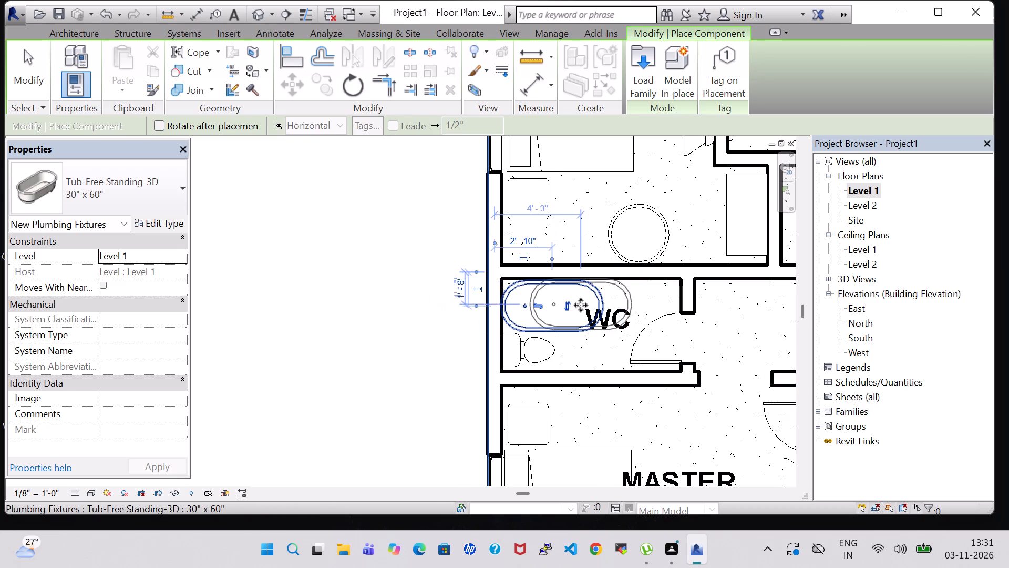
key(Escape)
key(Escape)
Nudge the toilet in the Master Bedroom's WC slightly south, to about 4' 0" from the north wall.
click(552, 339)
key(Right)
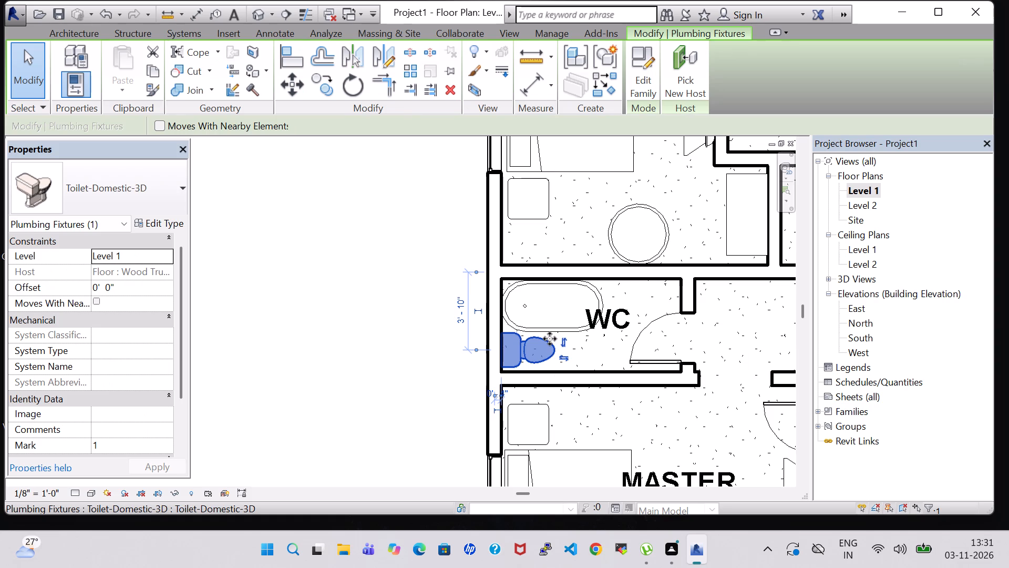
key(Down)
key(Left)
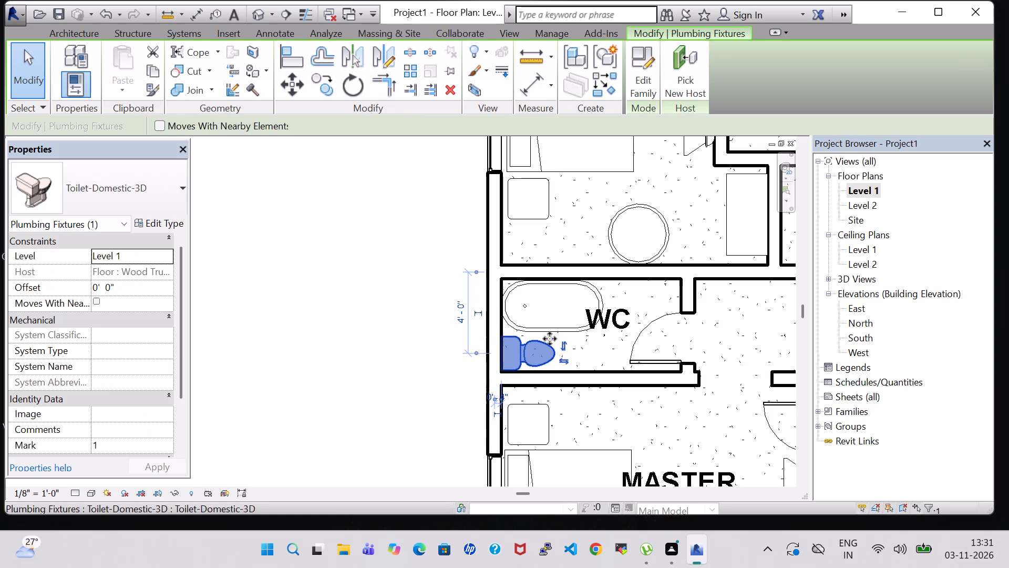
Nudge the bathtub in the Master Bedroom's WC slightly south, away from the north wall.
click(587, 291)
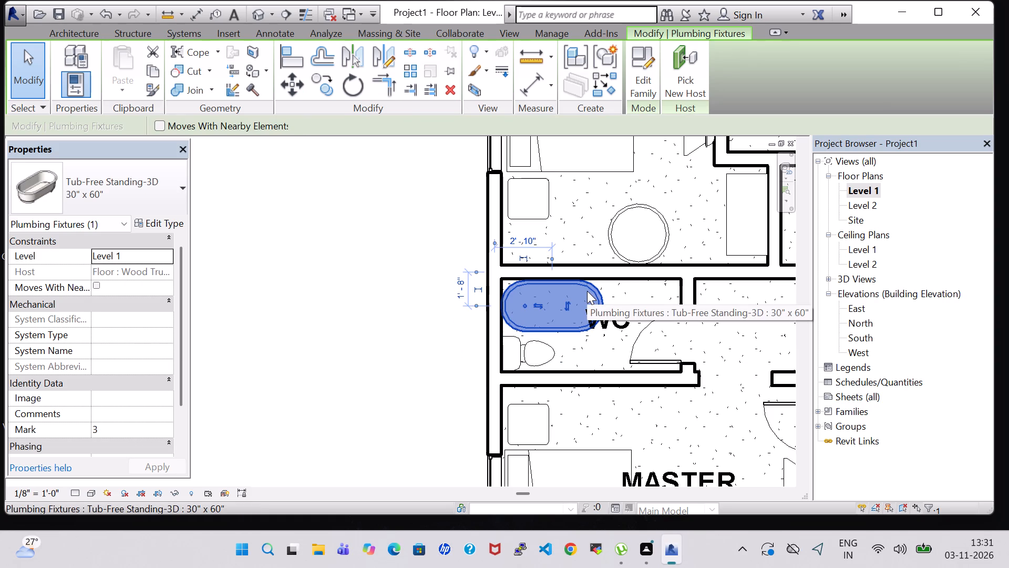
key(Down)
click(402, 325)
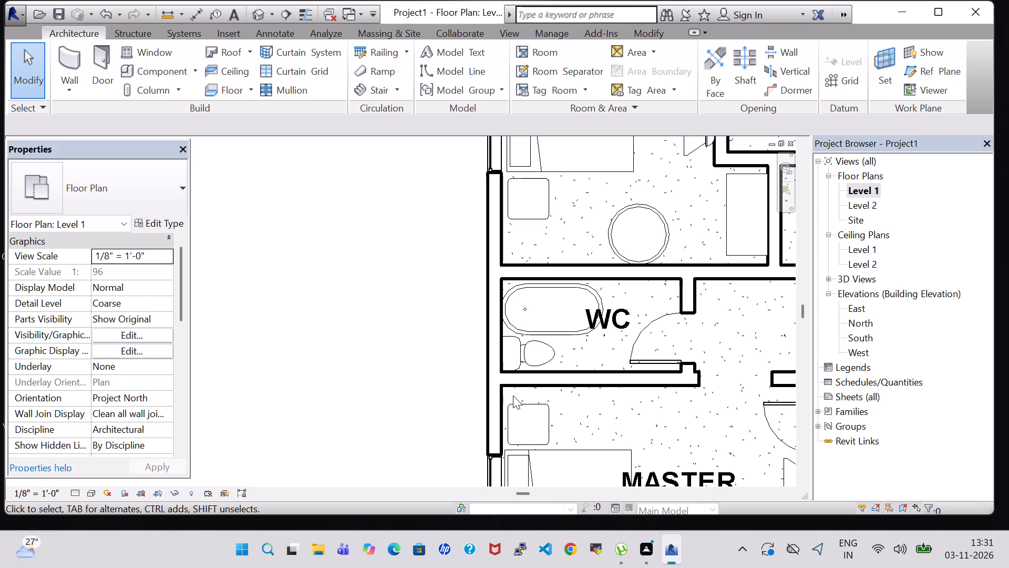
Place a 30" x 60" Tub-Free Standing-3D lengthwise east-west at the east end of the WC north of Bedroom 2, in line with the toilet.
scroll(622, 387, down, 2)
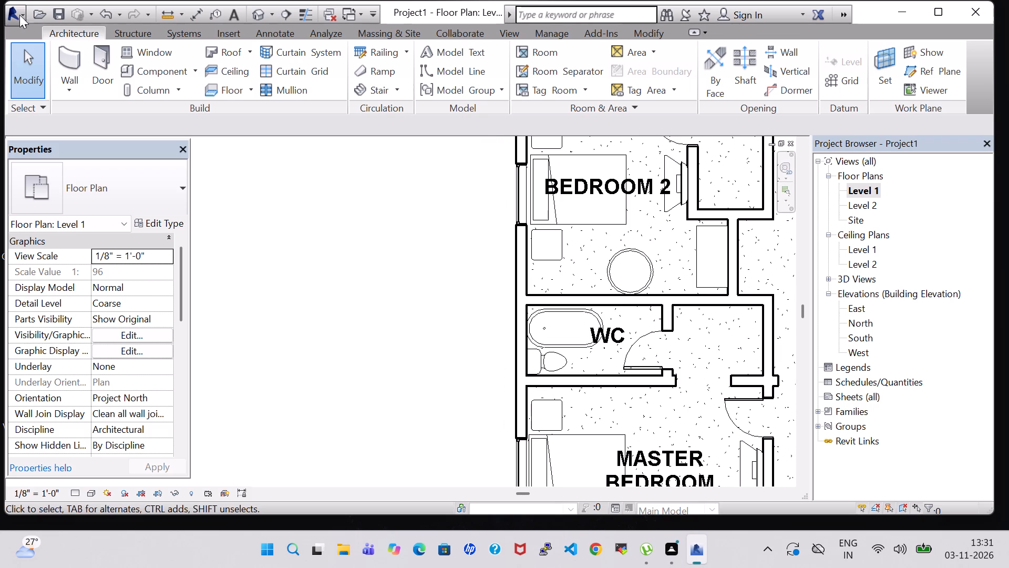
click(150, 69)
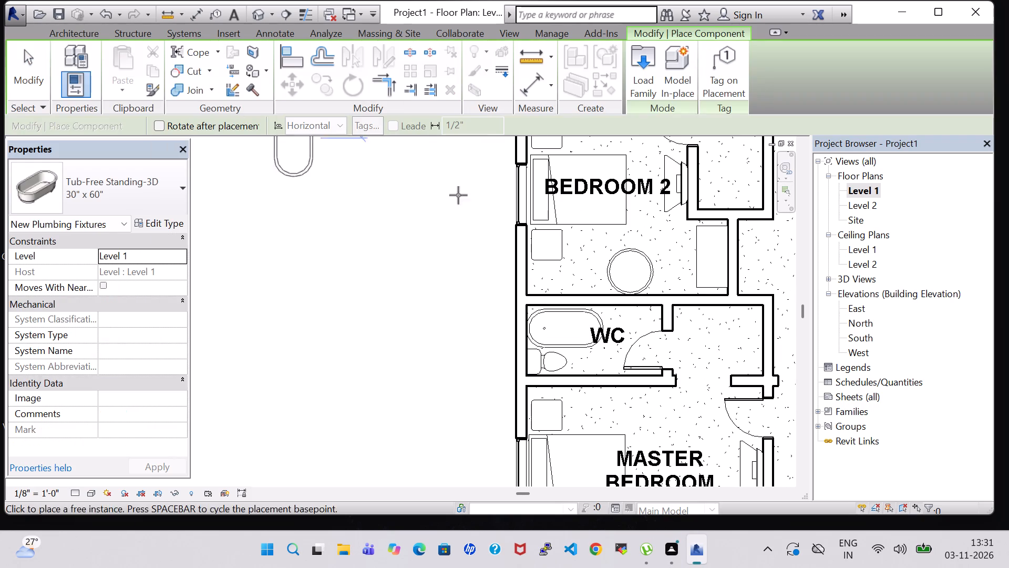
scroll(658, 230, down, 2)
middle_drag(657, 232, 540, 398)
scroll(525, 285, up, 4)
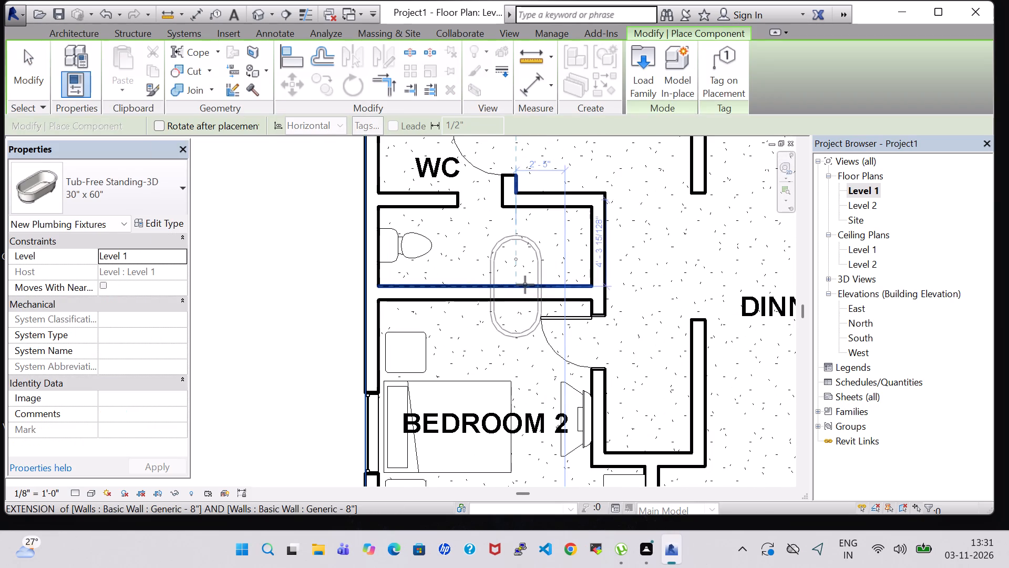
key(space)
key(space)
key(space)
key(space)
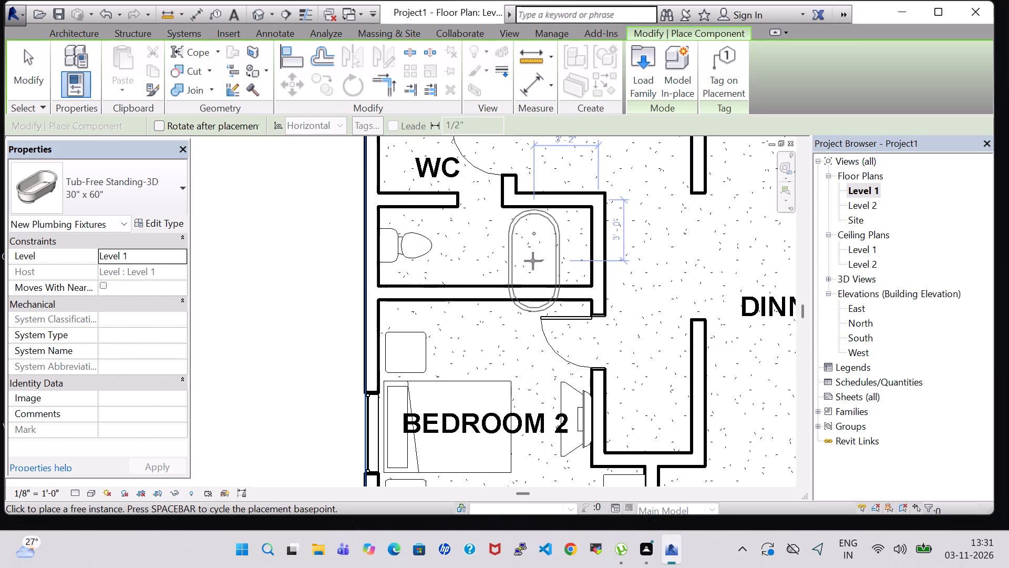
key(space)
key(space)
key(space)
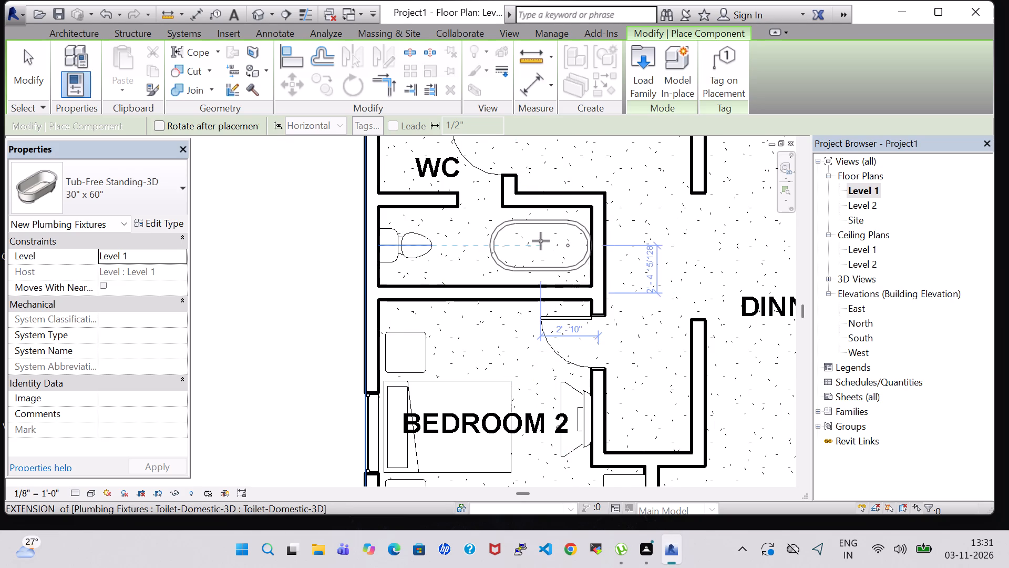
click(541, 240)
key(Escape)
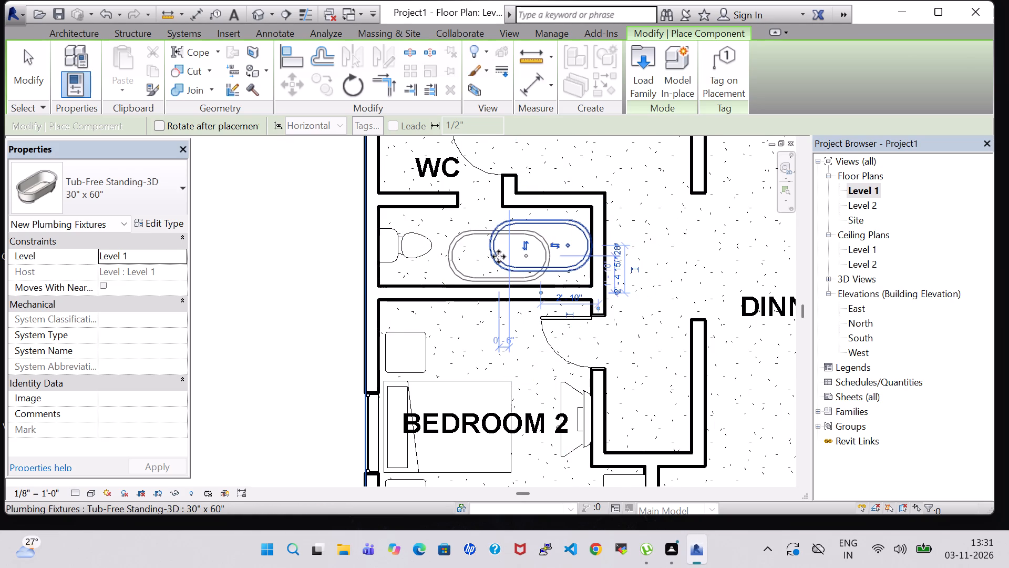
key(Escape)
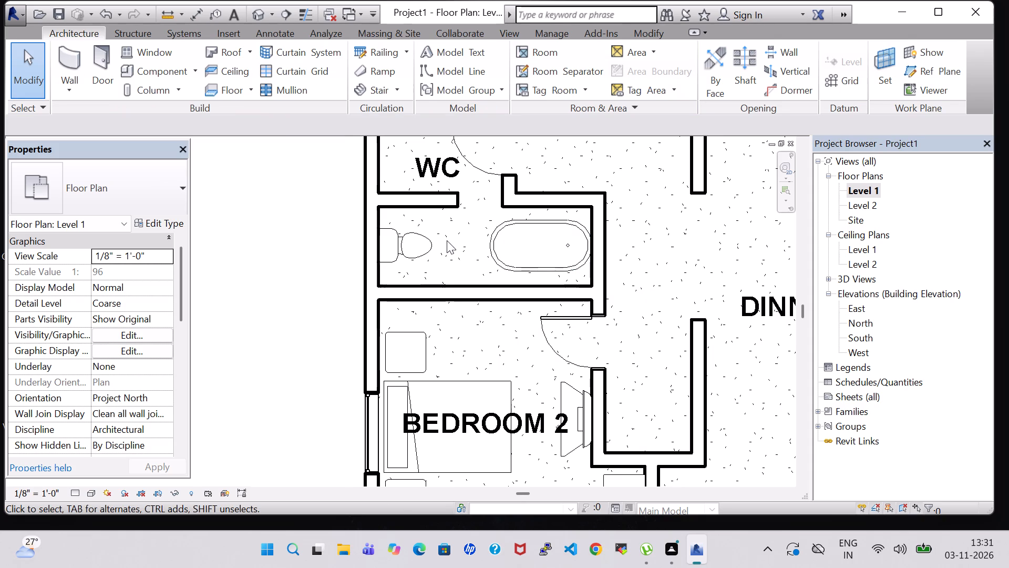
Load the Sink Vanity-Square family from the architectural plumbing fixtures' Sinks folder.
middle_drag(447, 240, 428, 309)
scroll(427, 231, down, 3)
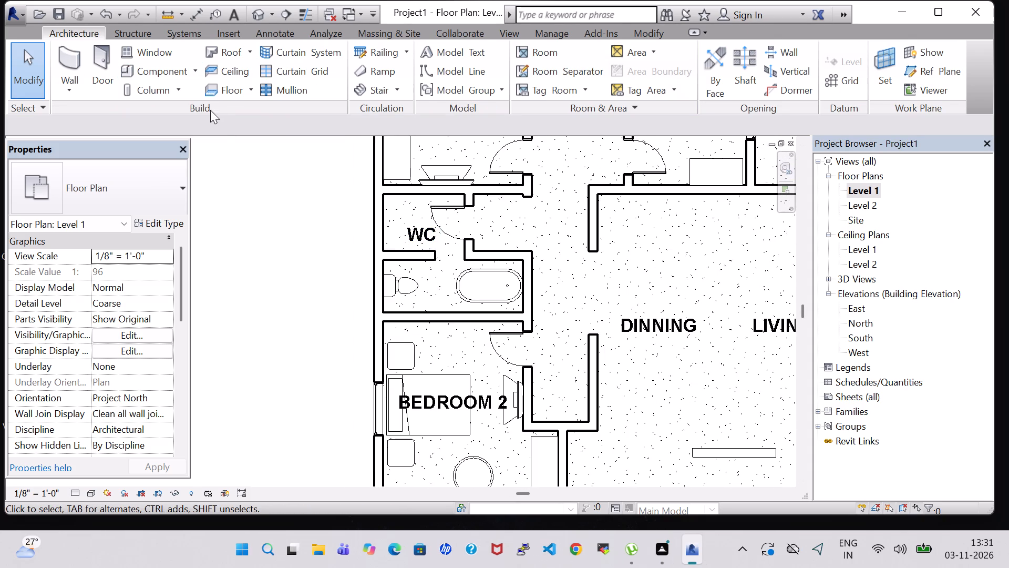
click(148, 68)
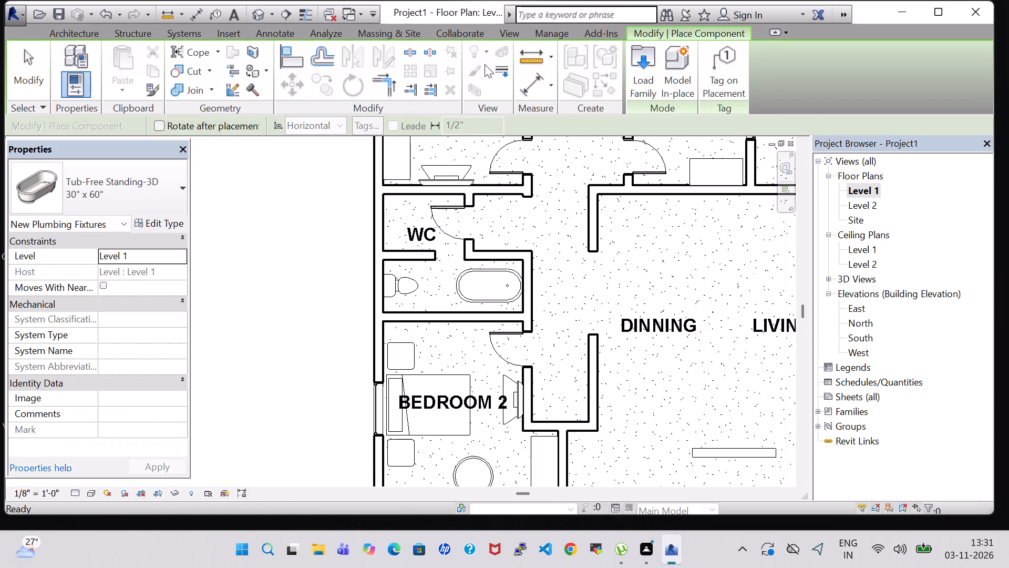
click(643, 72)
scroll(524, 217, down, 4)
scroll(466, 240, up, 1)
double_click(466, 199)
double_click(358, 175)
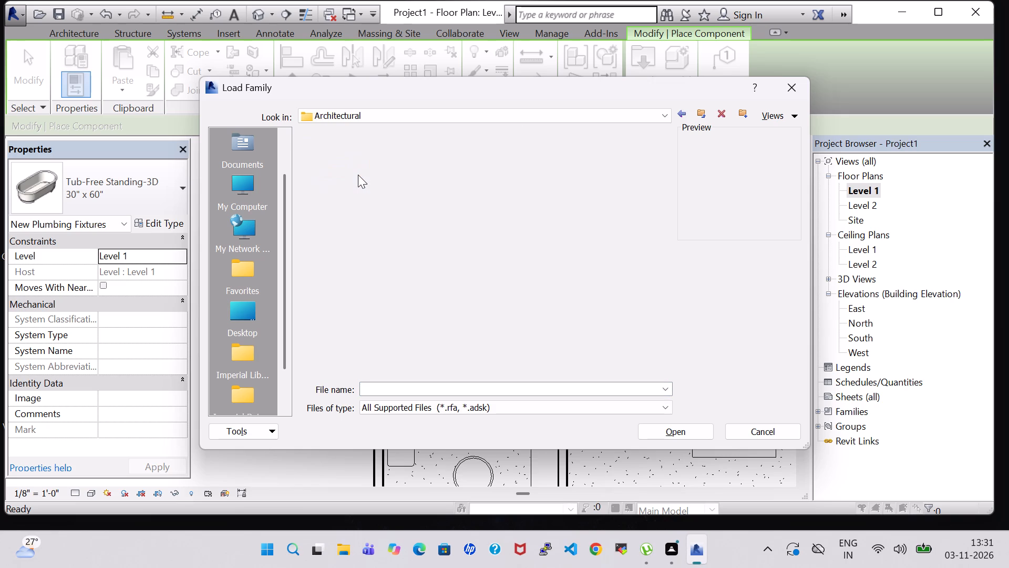
double_click(391, 182)
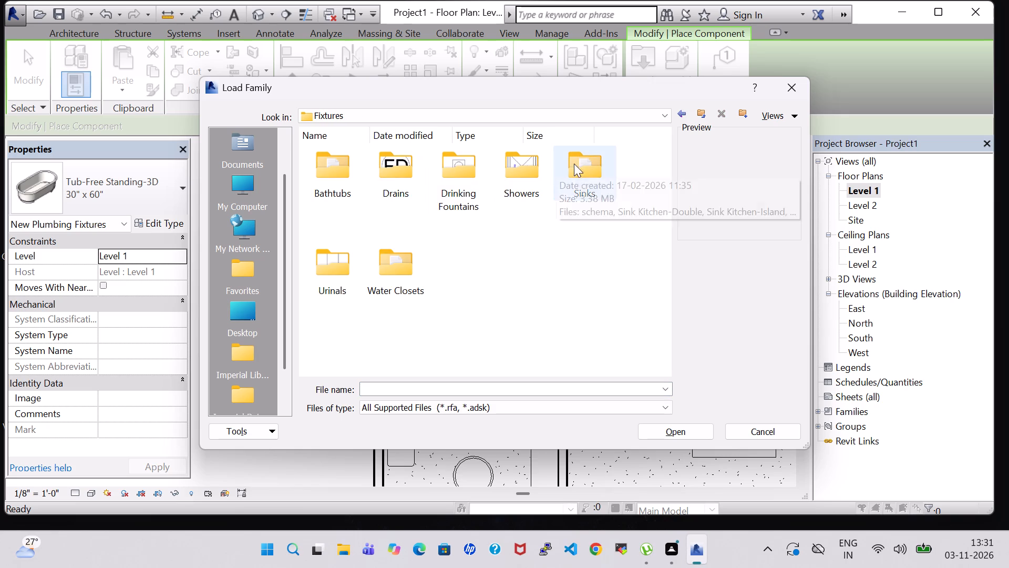
double_click(583, 163)
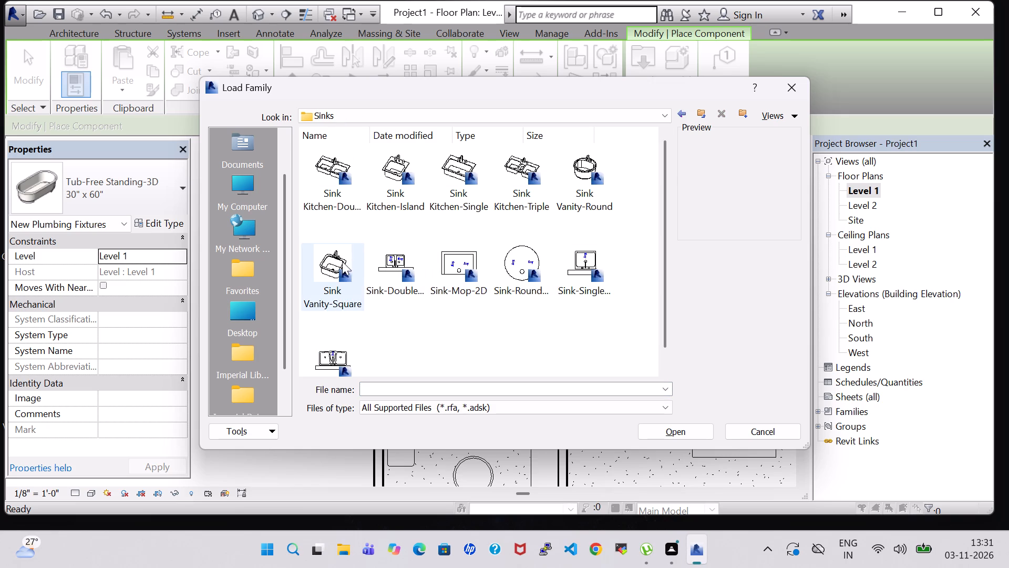
click(339, 261)
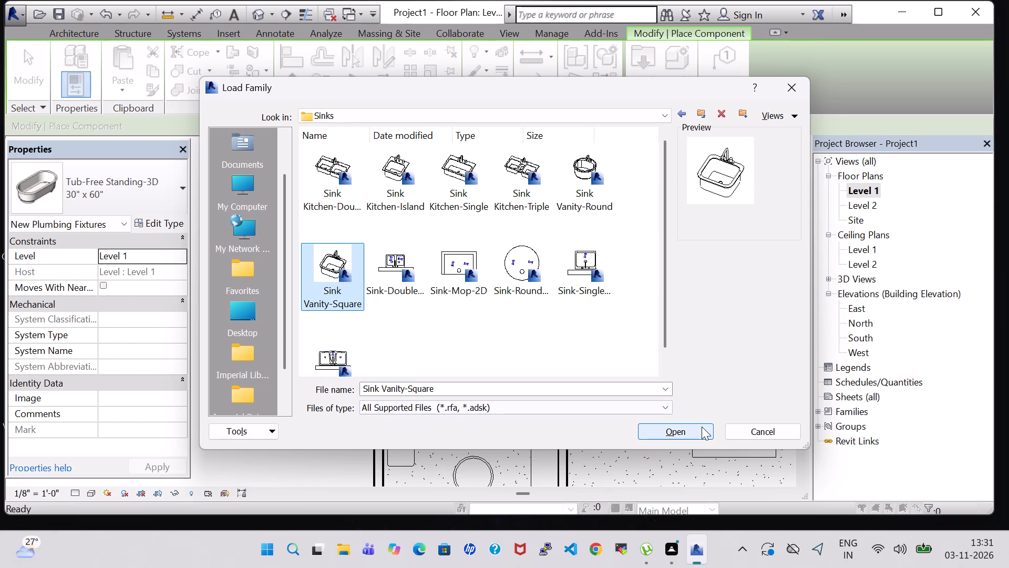
click(701, 432)
Place a 20" x 18" Sink Vanity-Square against the west wall of the WC north of Bedroom 2, beside the room label.
scroll(429, 249, up, 4)
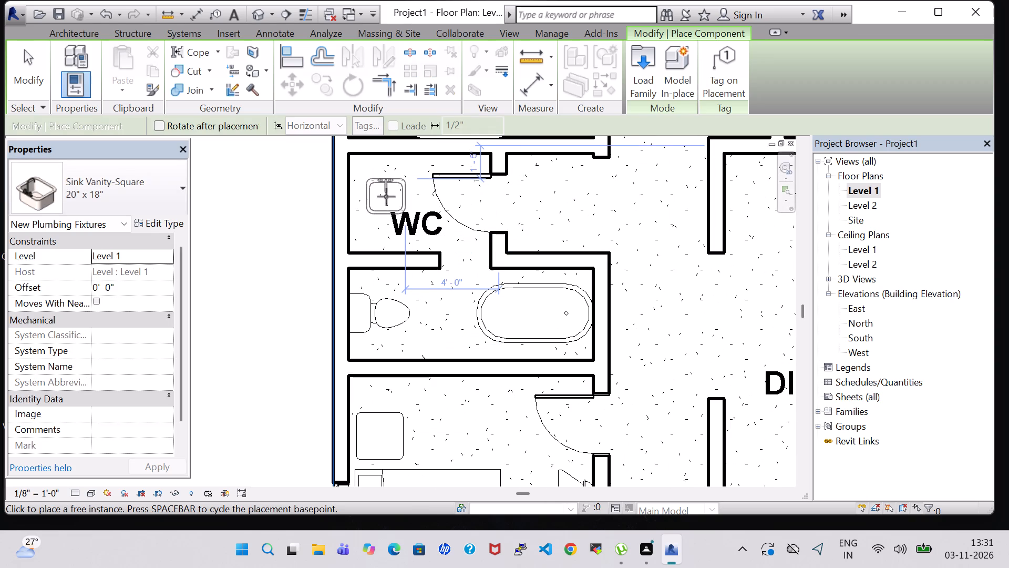
key(space)
scroll(386, 197, up, 4)
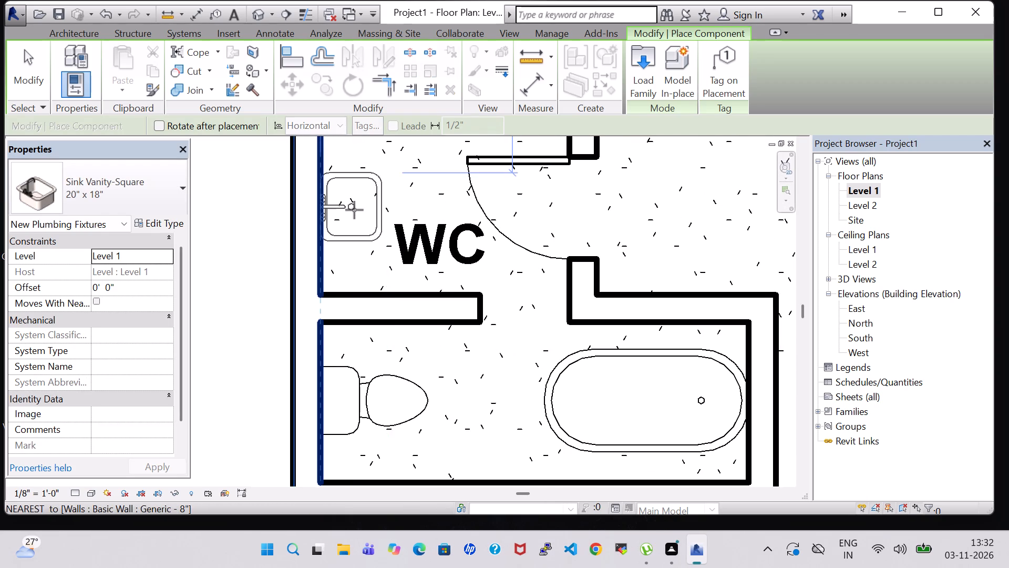
click(354, 210)
Place a 20" x 18" Sink Vanity-Square against the north wall of the Master Bedroom's WC, between the bathtub and the door wall.
scroll(408, 223, down, 5)
middle_drag(441, 302, 453, 197)
scroll(453, 196, down, 2)
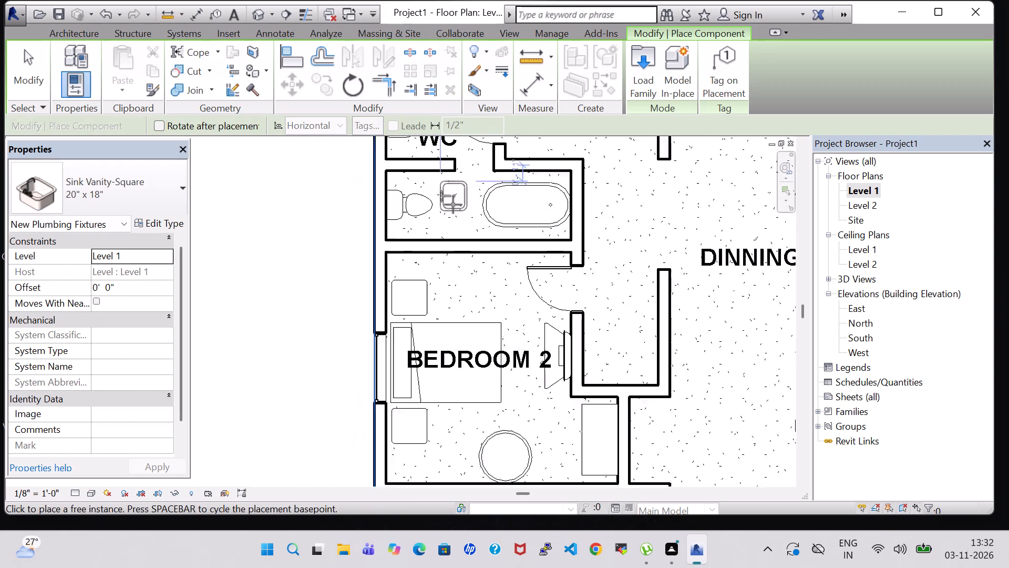
scroll(453, 205, down, 1)
middle_drag(513, 333, 500, 231)
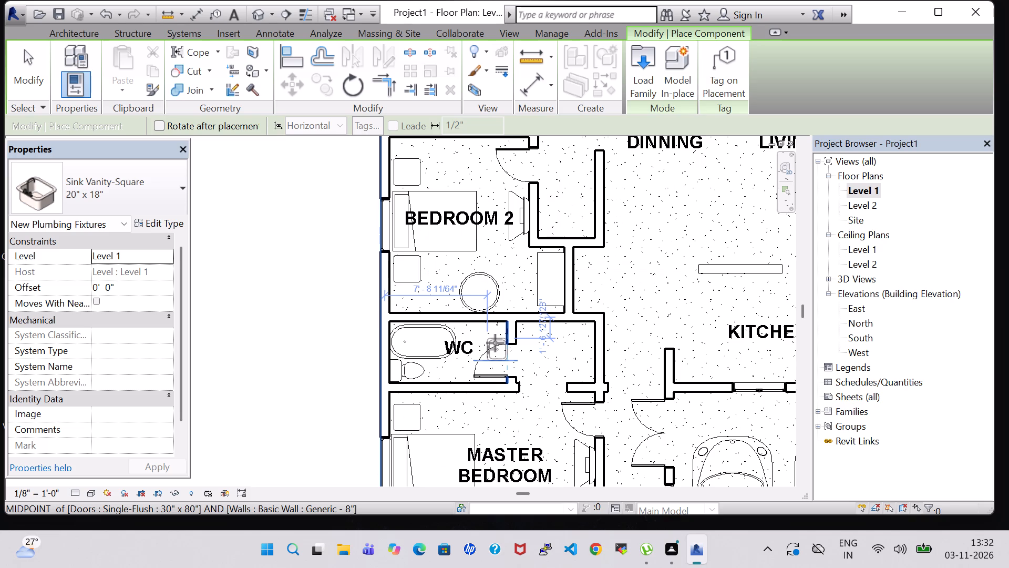
scroll(493, 342, up, 3)
key(space)
key(space)
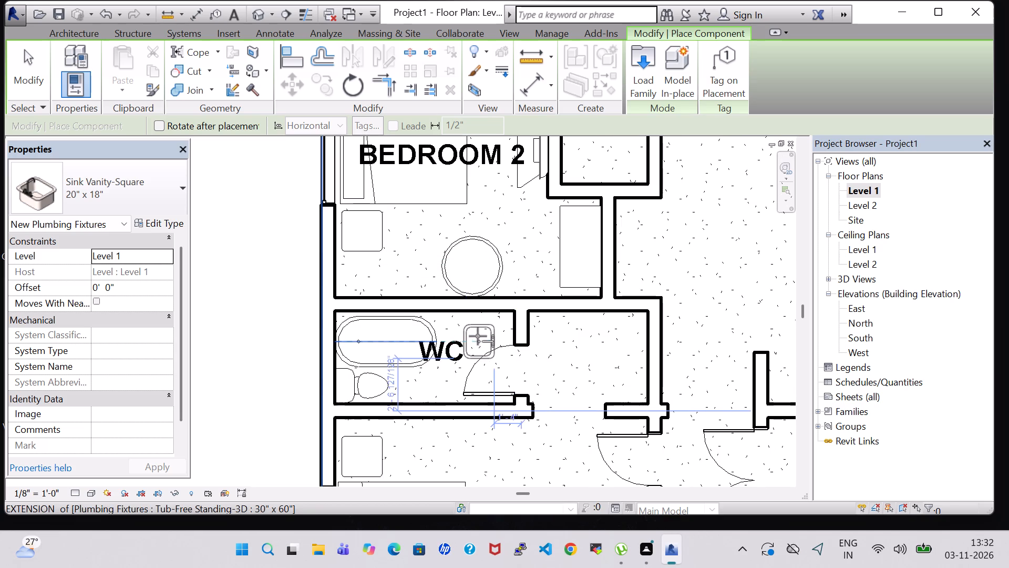
key(space)
scroll(475, 334, up, 3)
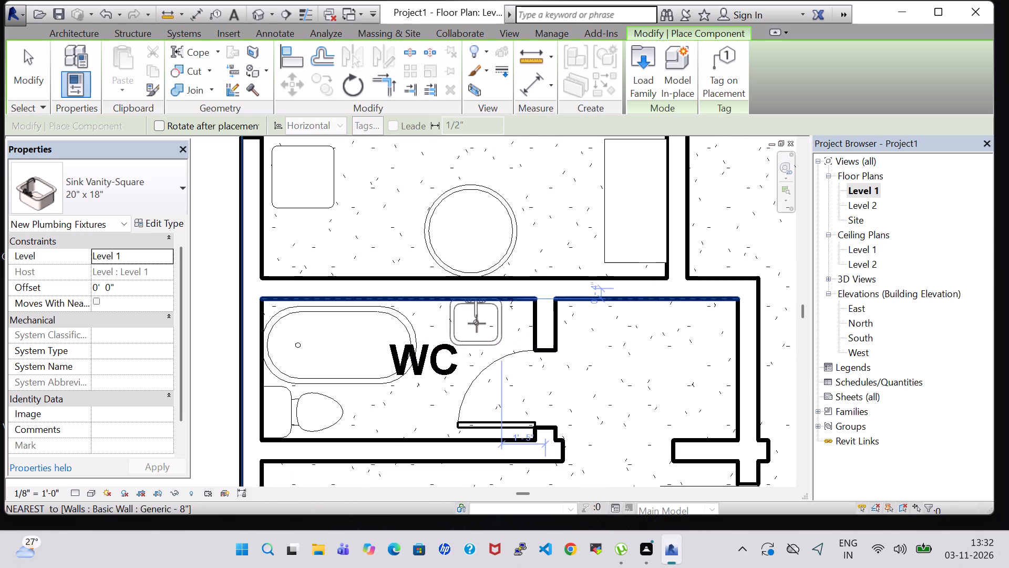
click(477, 323)
key(Escape)
key(Escape)
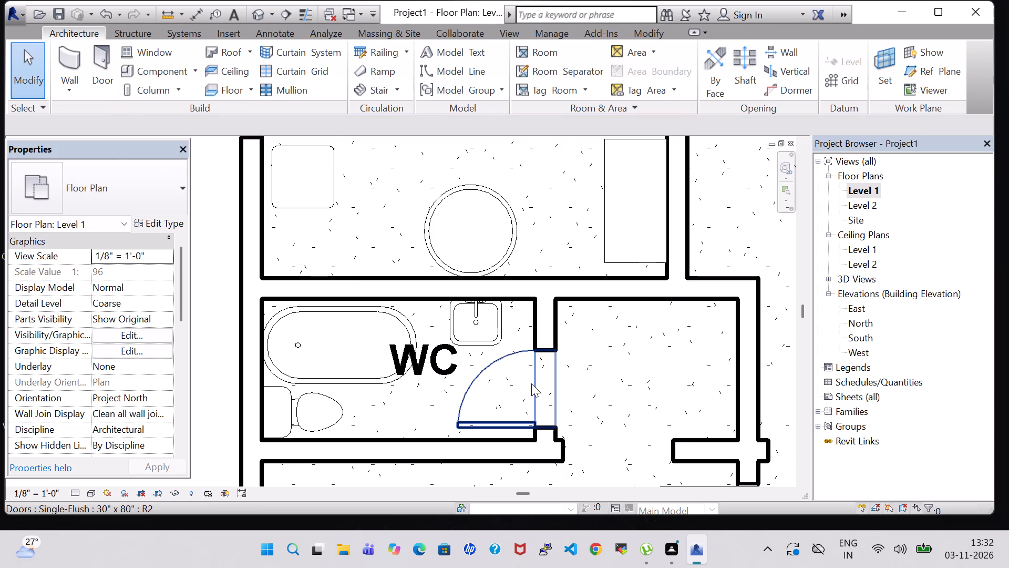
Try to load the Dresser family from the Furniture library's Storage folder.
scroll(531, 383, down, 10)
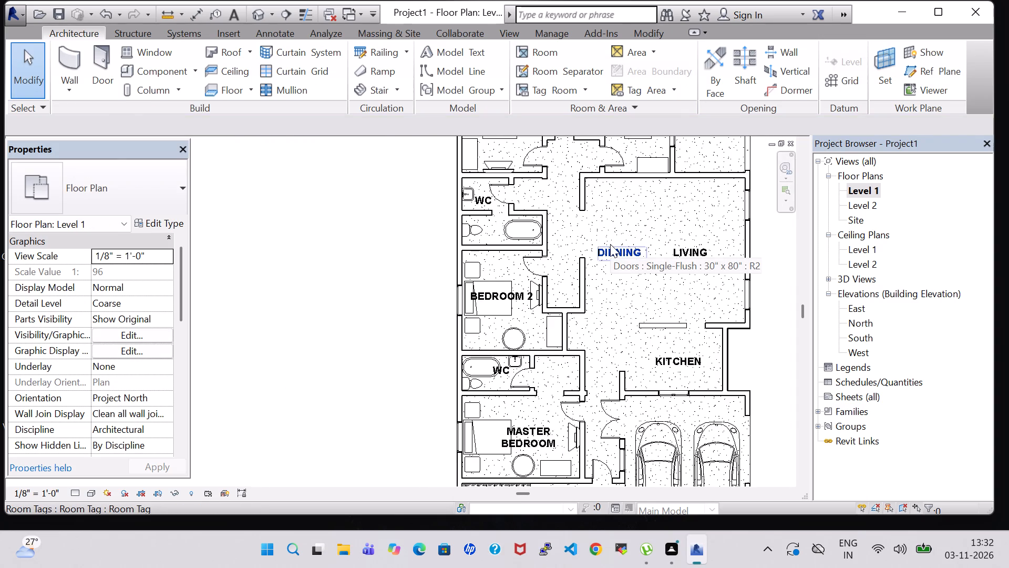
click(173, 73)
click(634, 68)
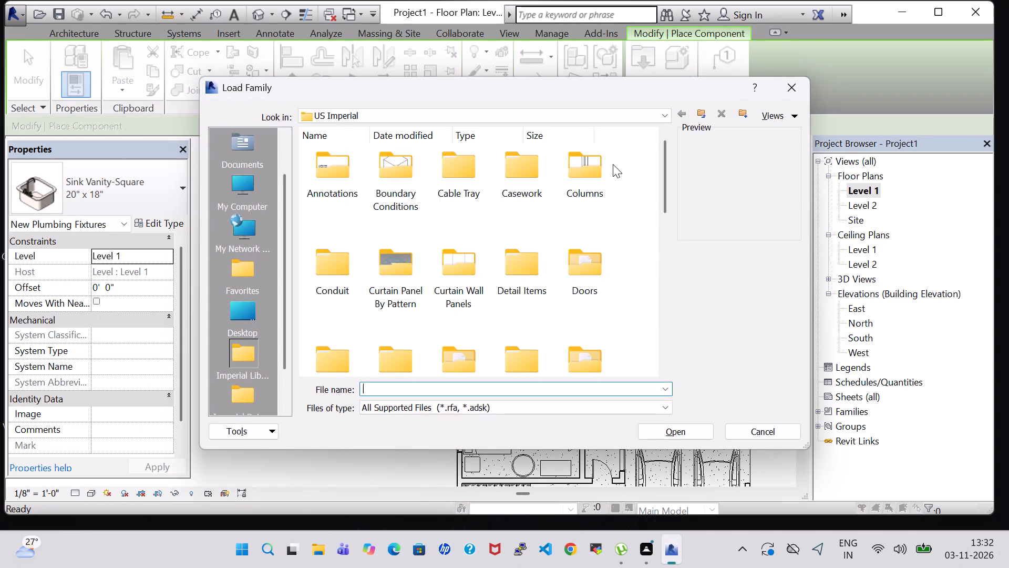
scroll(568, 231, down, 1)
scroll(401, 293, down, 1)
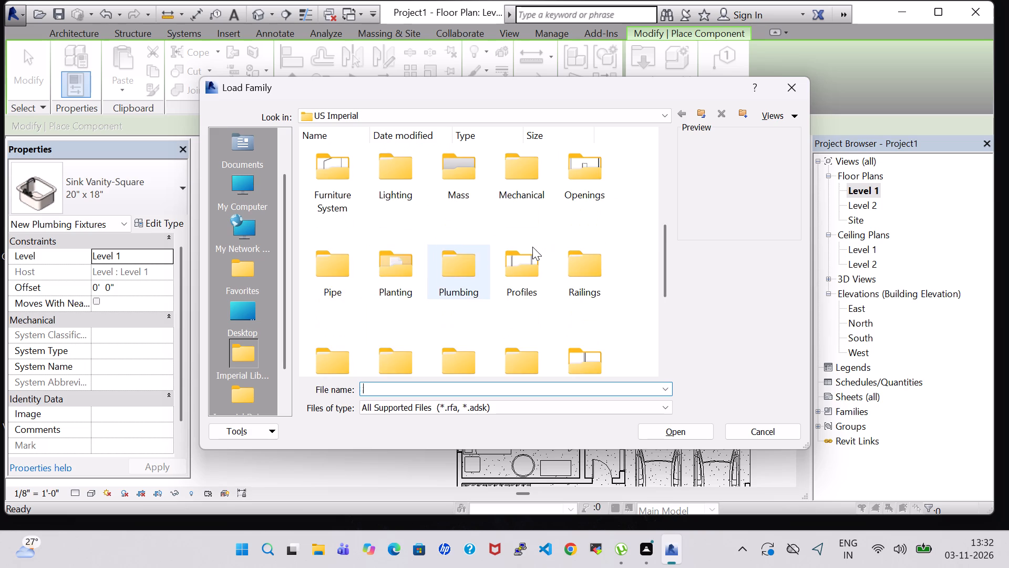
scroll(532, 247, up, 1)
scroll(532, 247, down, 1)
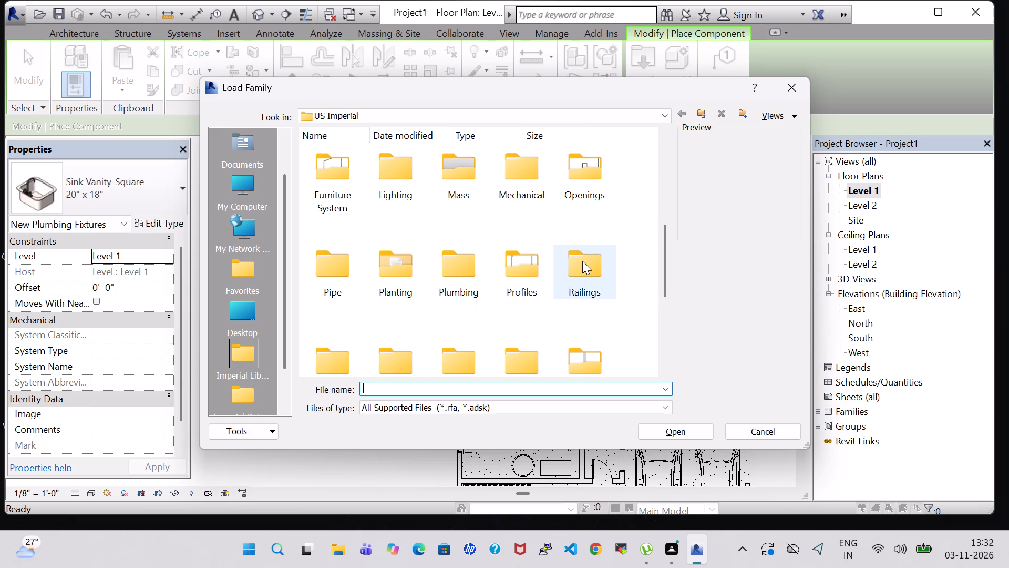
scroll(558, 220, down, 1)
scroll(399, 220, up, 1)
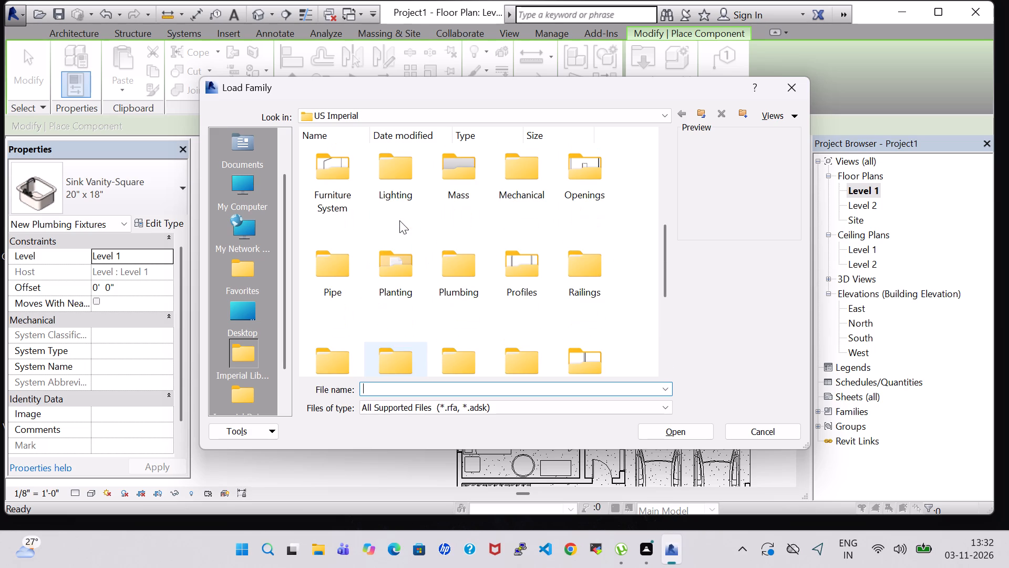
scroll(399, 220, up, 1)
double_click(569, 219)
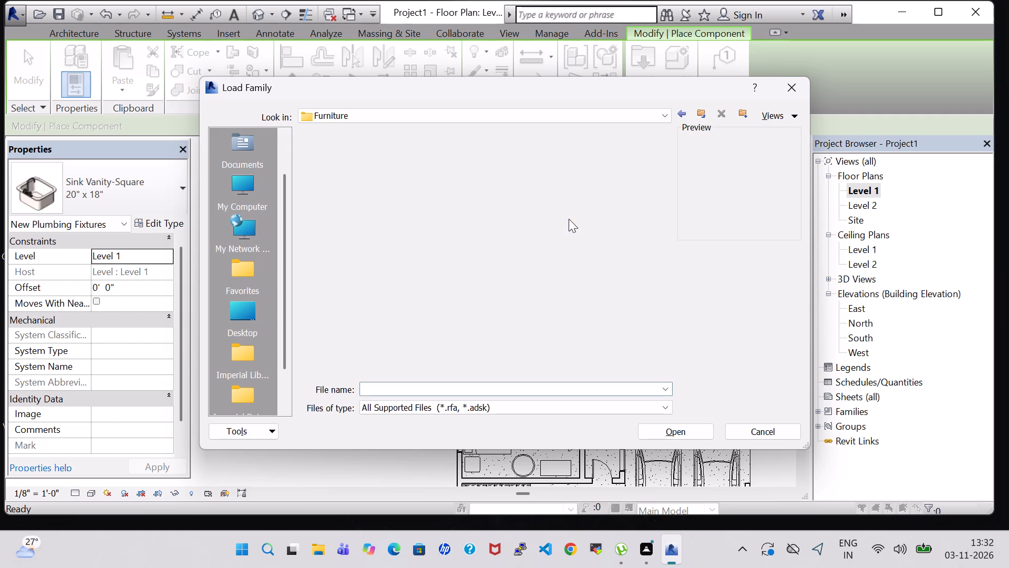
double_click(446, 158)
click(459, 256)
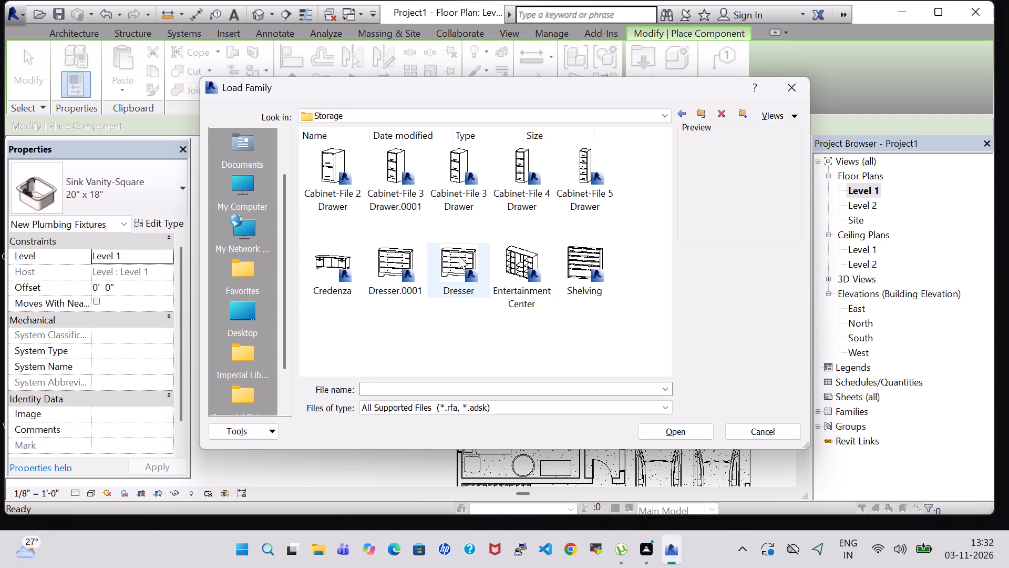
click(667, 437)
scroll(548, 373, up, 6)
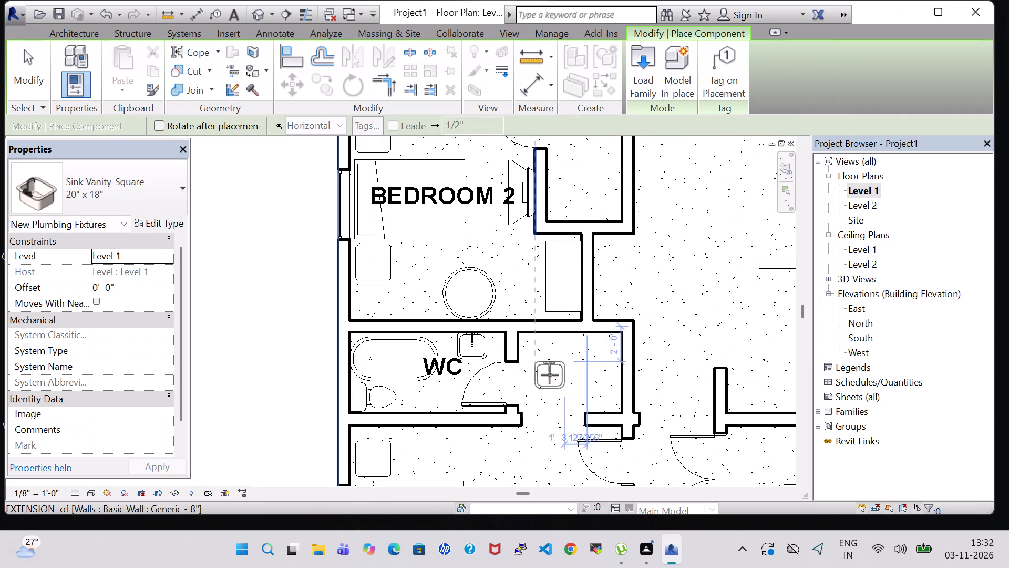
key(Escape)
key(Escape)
Place a 48" x 60" x 24" Dresser lengthwise north-south against the east wall of the space east of the Master Bedroom's WC.
click(160, 72)
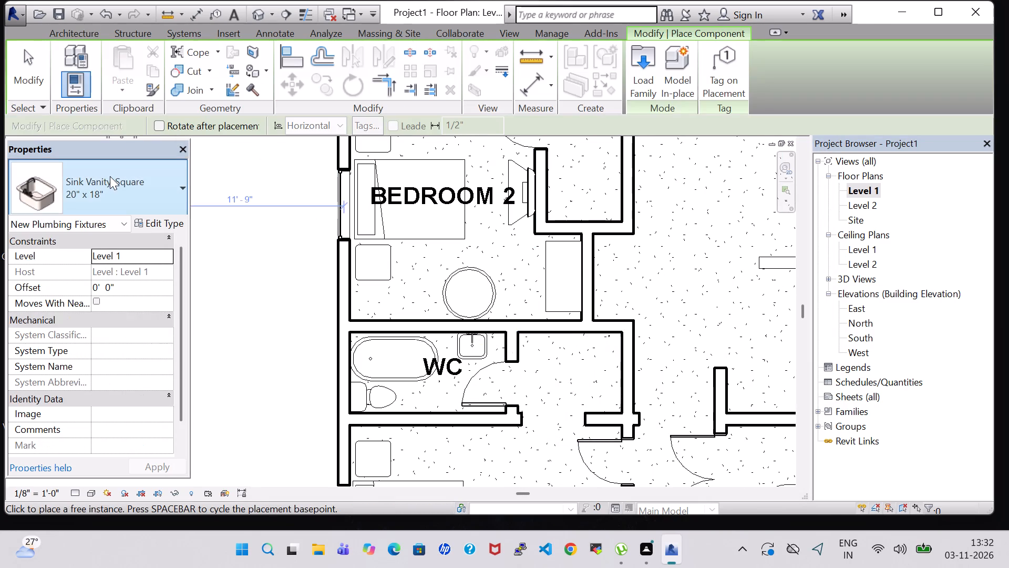
click(110, 176)
text(dr)
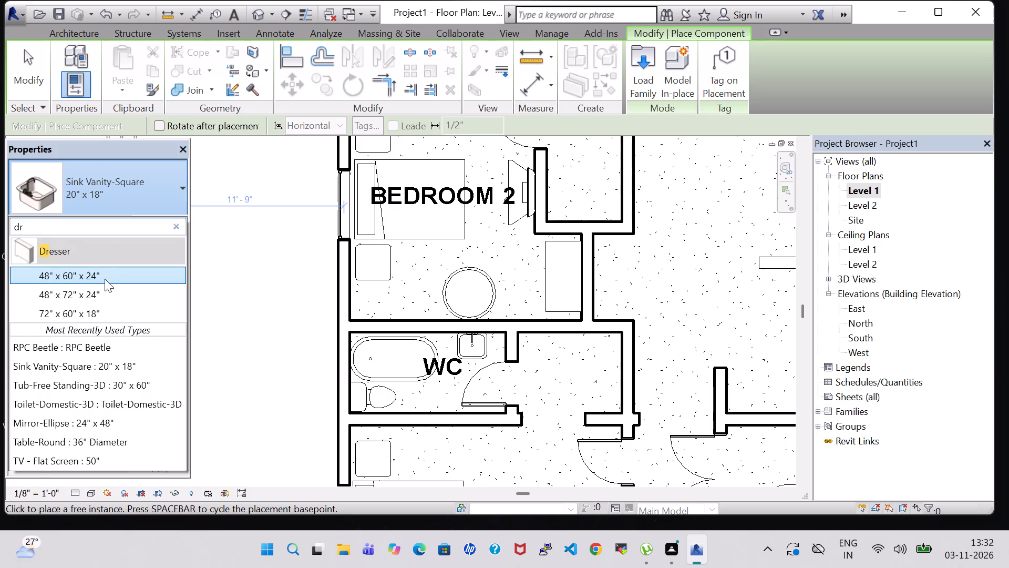
click(105, 279)
key(space)
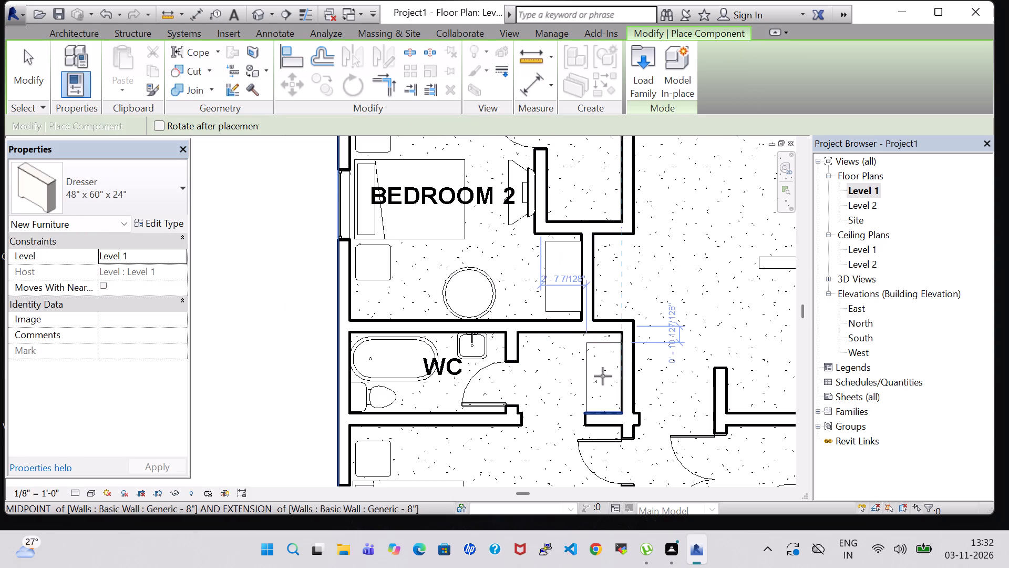
click(600, 370)
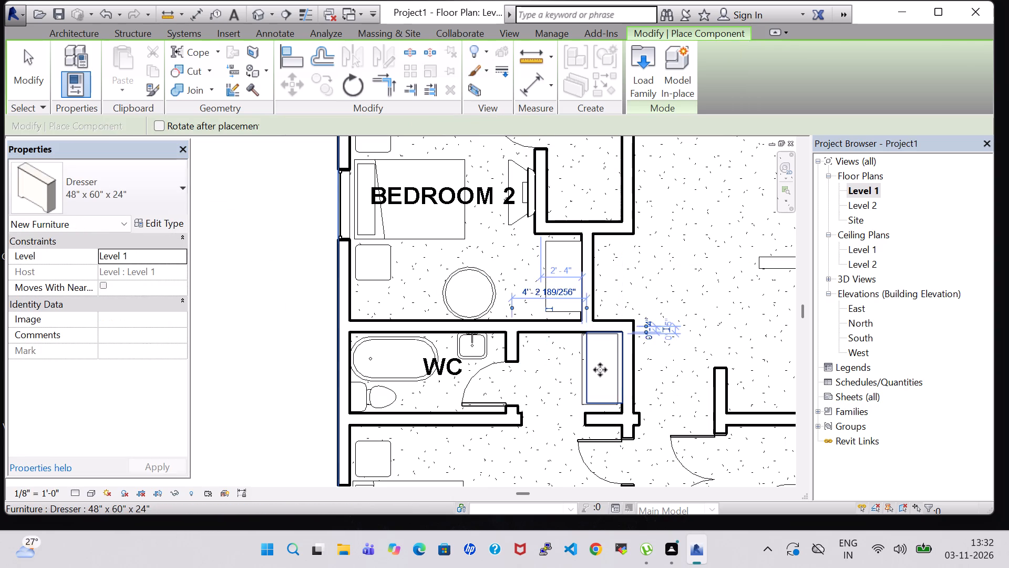
key(Escape)
key(Escape)
Nudge the dresser east of the Master Bedroom's WC slightly south, away from the north wall.
click(598, 368)
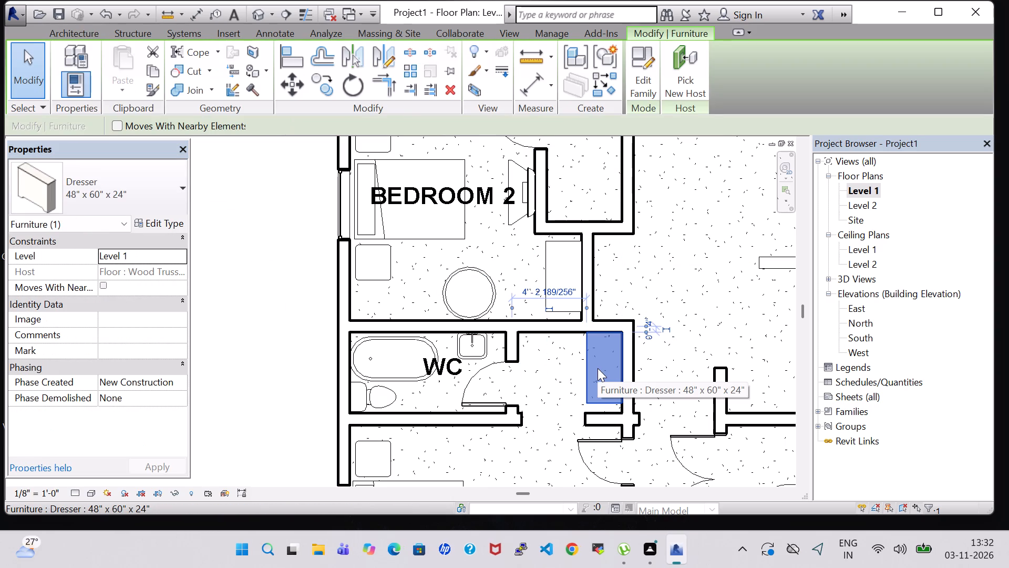
key(Down)
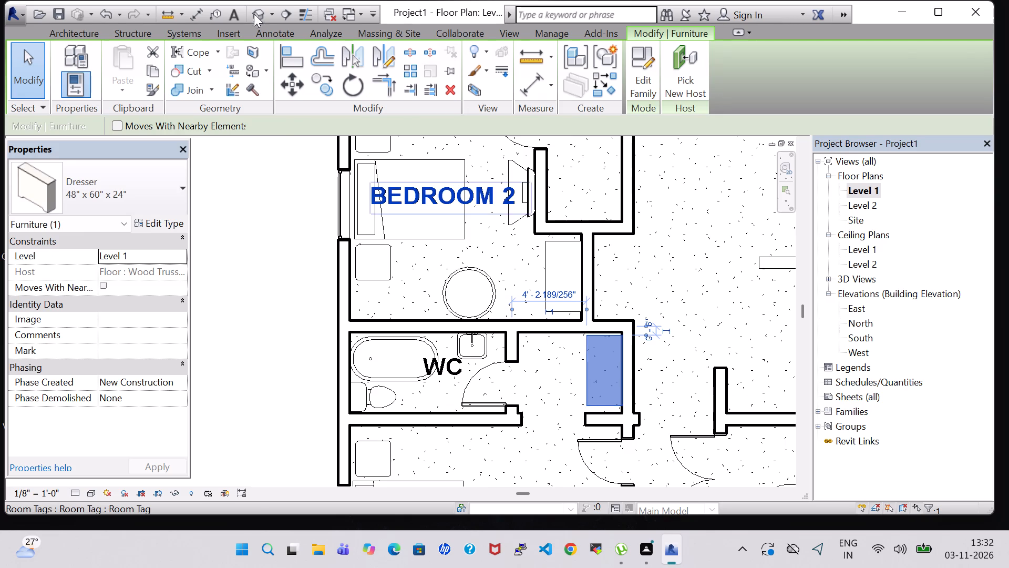
Open the default 3D view of the furnished house.
click(258, 17)
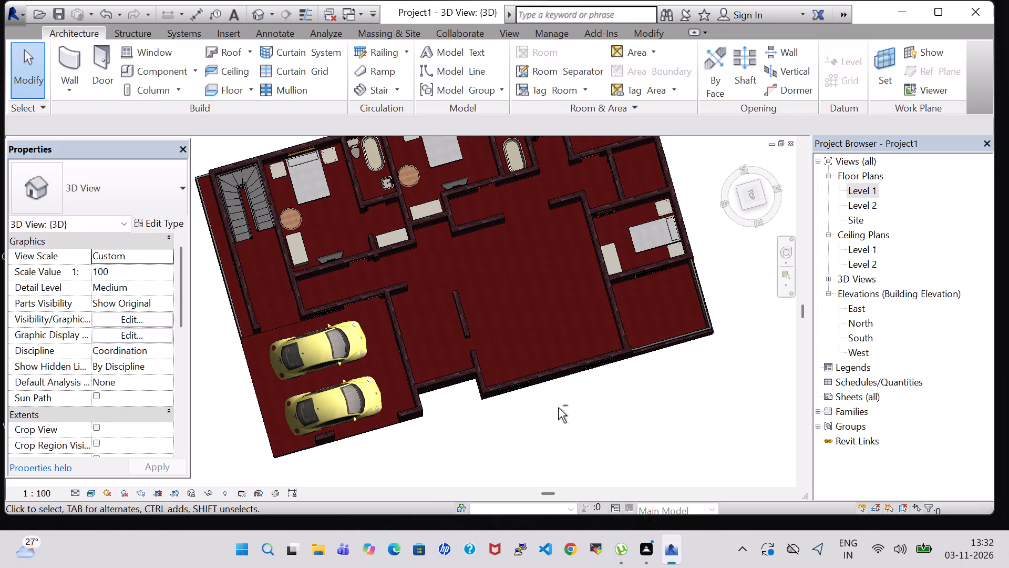
Rotate the dresser east of the Master Bedroom's WC 180° so its drawers face into the space.
shift+middle_drag(558, 408, 654, 343)
shift+middle_drag(511, 322, 550, 233)
middle_drag(538, 232, 666, 286)
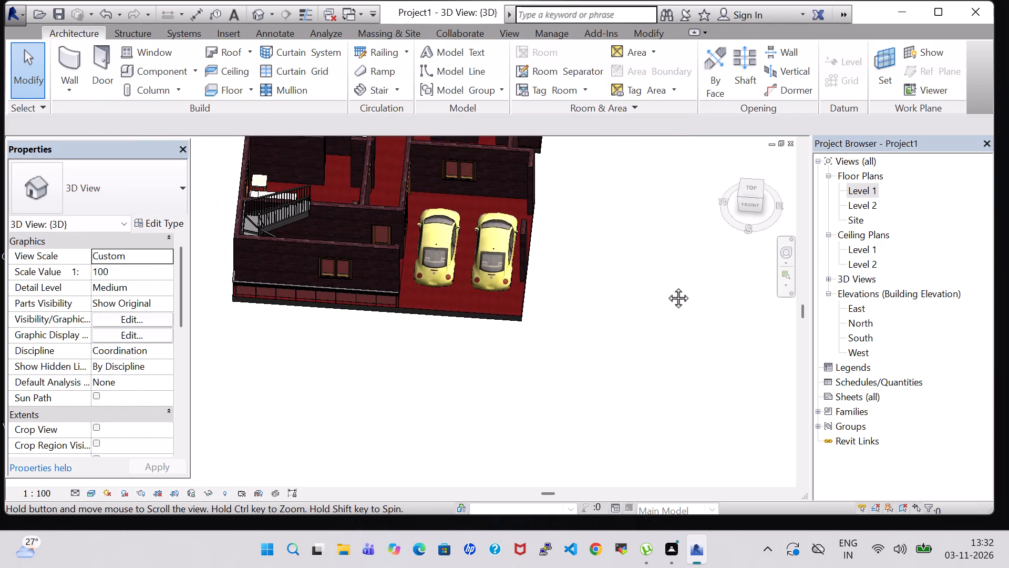
middle_drag(666, 286, 677, 295)
shift+middle_drag(642, 298, 731, 264)
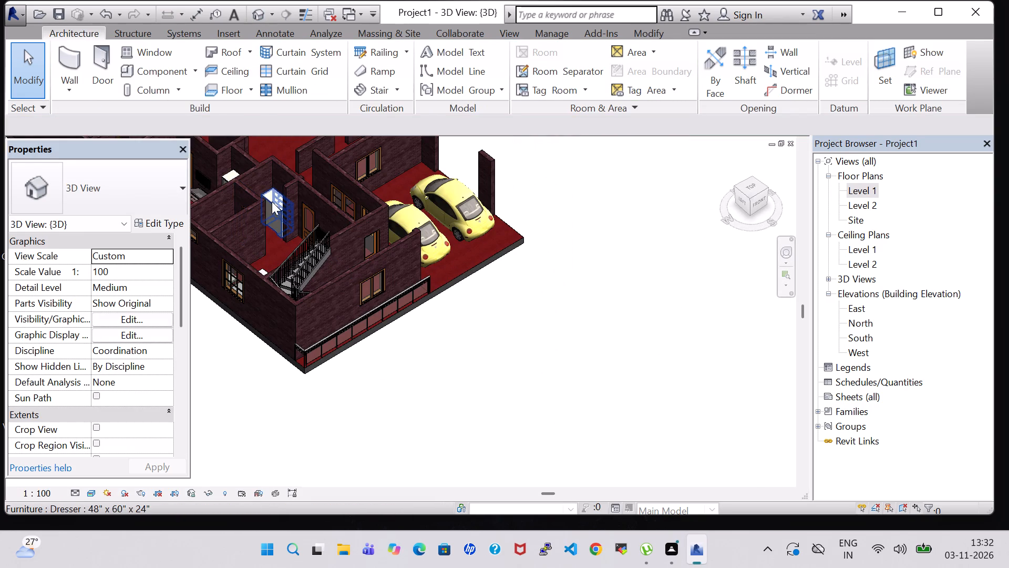
click(272, 201)
key(space)
key(space)
click(542, 268)
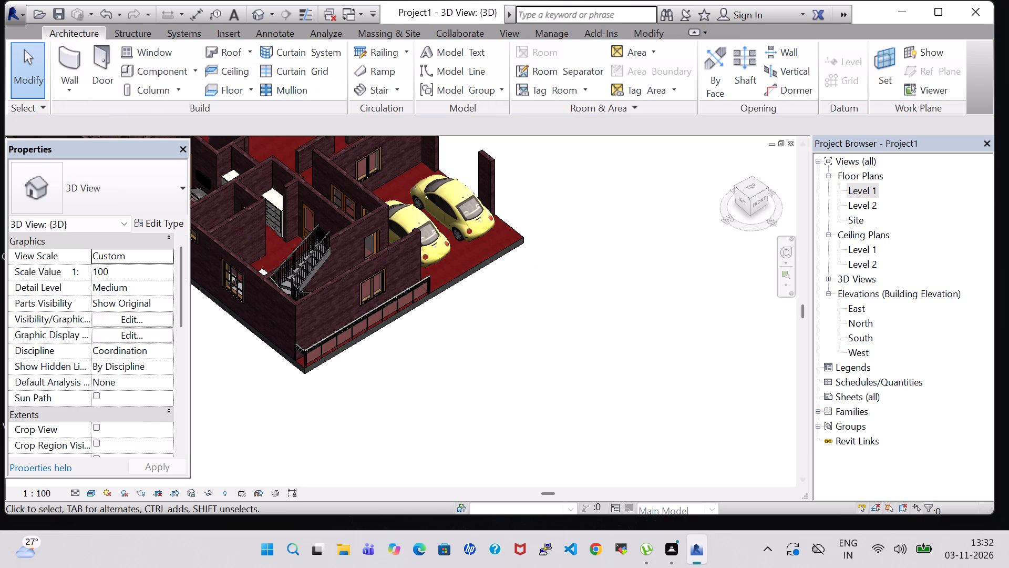
In the Level 1 floor plan, delete the dresser at the Master Bedroom's south wall.
double_click(853, 192)
scroll(704, 230, down, 3)
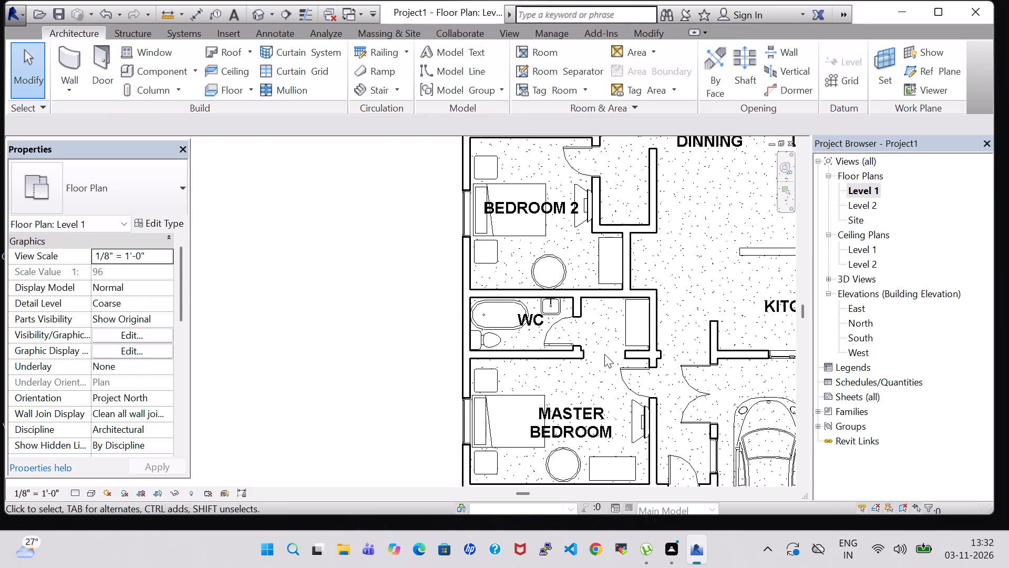
middle_drag(603, 354, 512, 255)
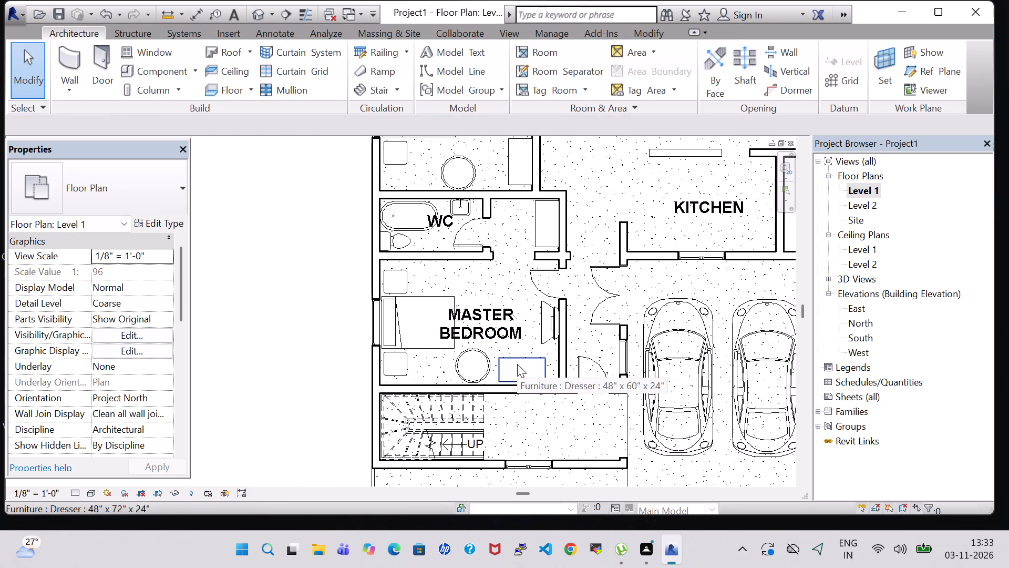
click(517, 364)
key(Delete)
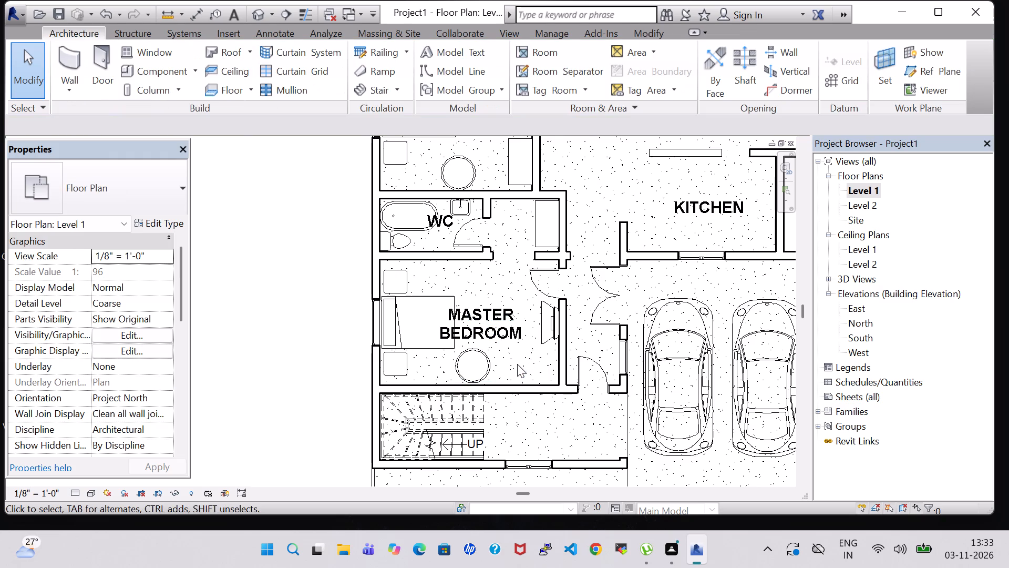
Load the Entertainment Center family from the Furniture library's Storage folder.
click(143, 73)
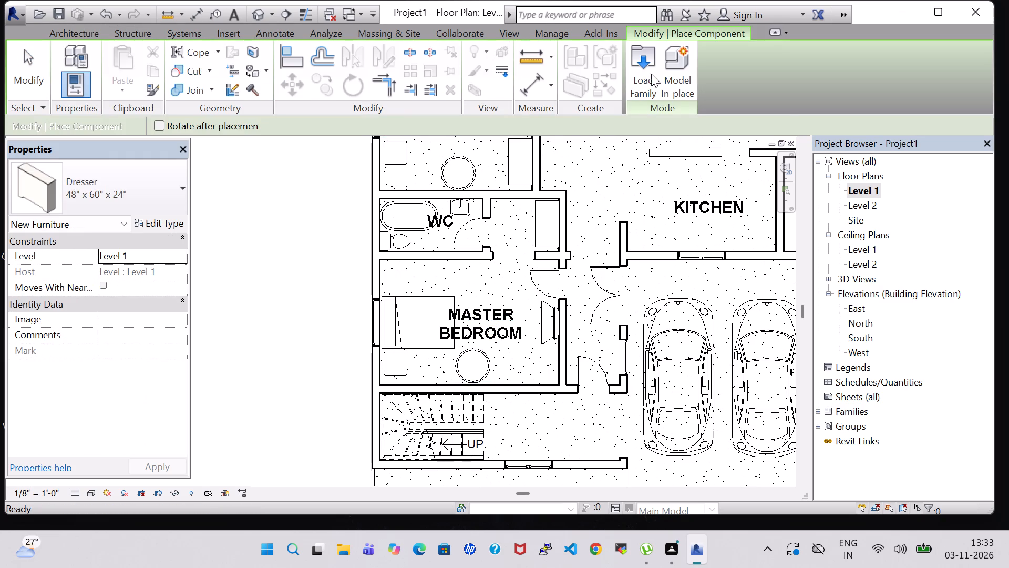
click(653, 73)
scroll(588, 214, down, 1)
double_click(587, 215)
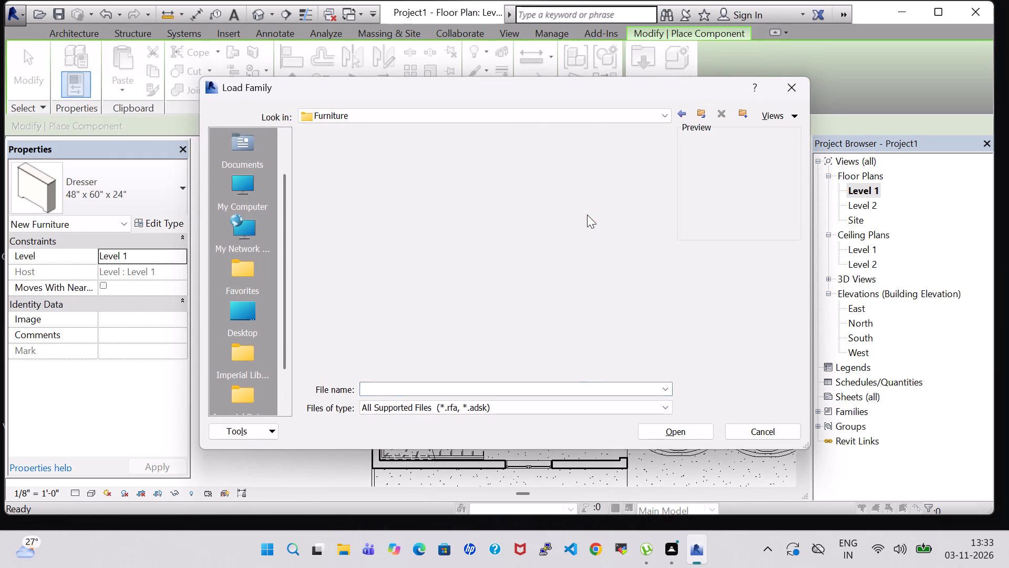
double_click(458, 175)
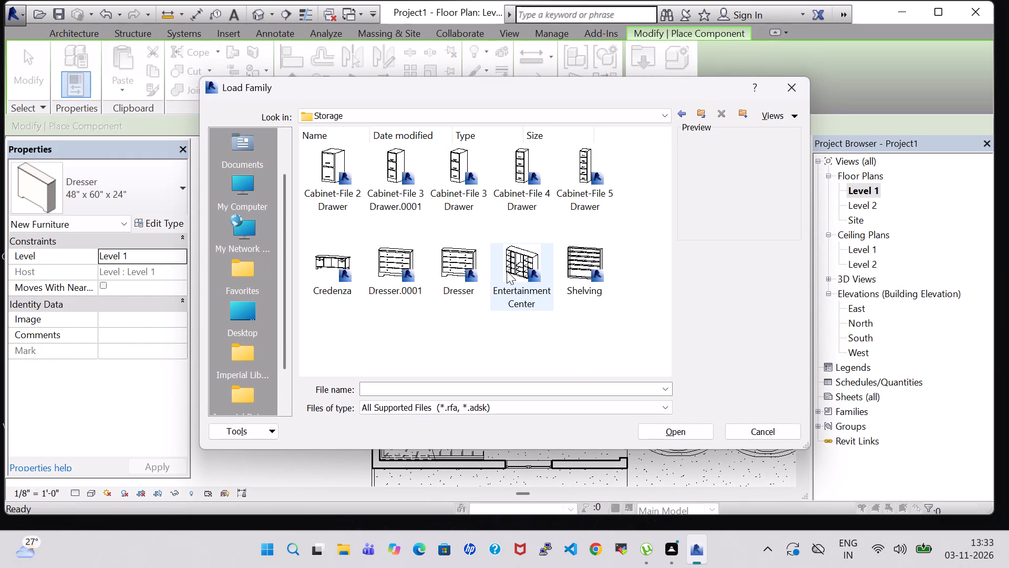
click(507, 271)
click(681, 429)
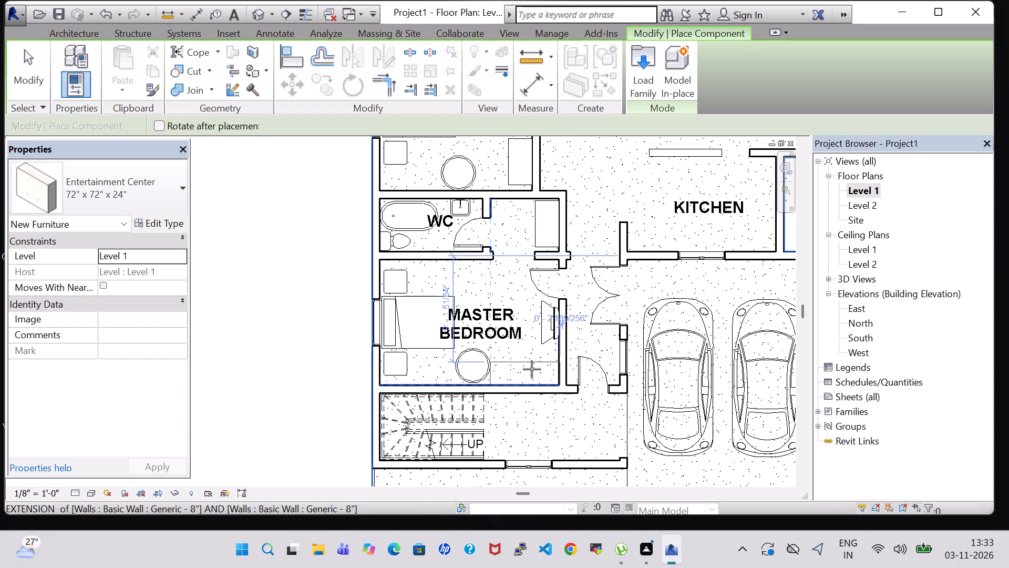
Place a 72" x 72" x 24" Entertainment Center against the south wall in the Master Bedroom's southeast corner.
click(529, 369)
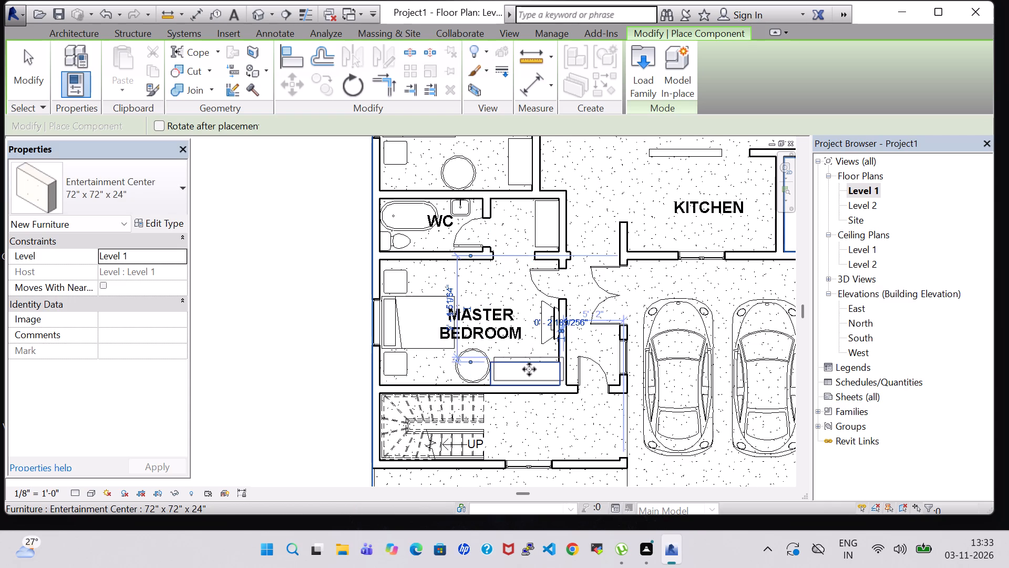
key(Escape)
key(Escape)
Set the width of the Entertainment Center 72" x 72" x 24" type to 5' 0".
click(518, 360)
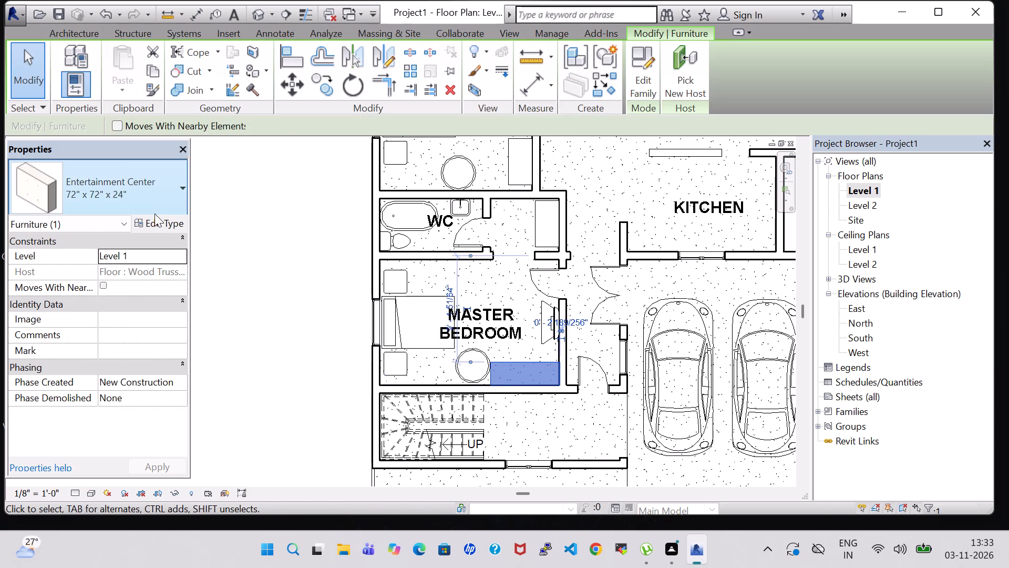
click(159, 221)
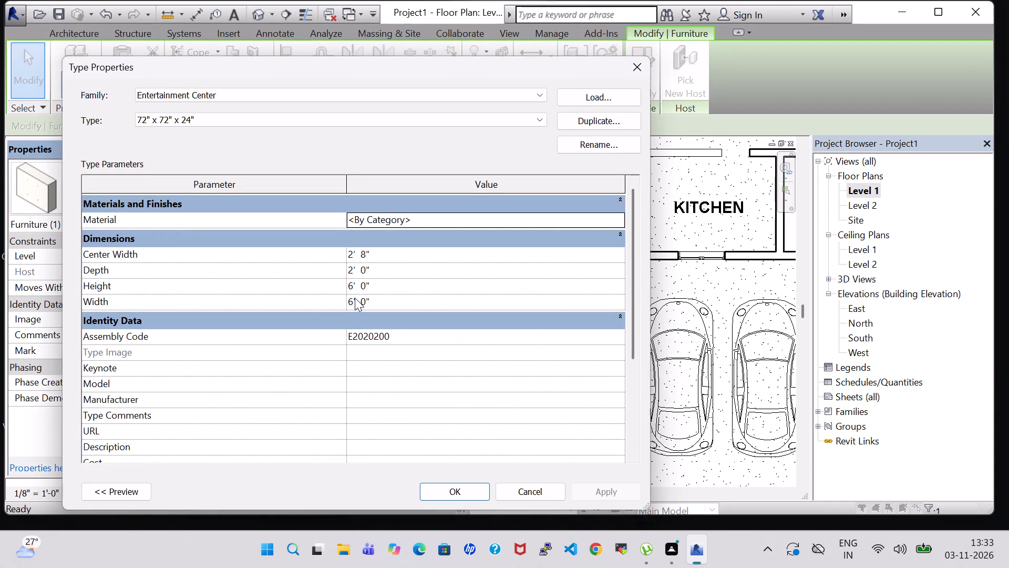
click(354, 301)
key(BackSpace)
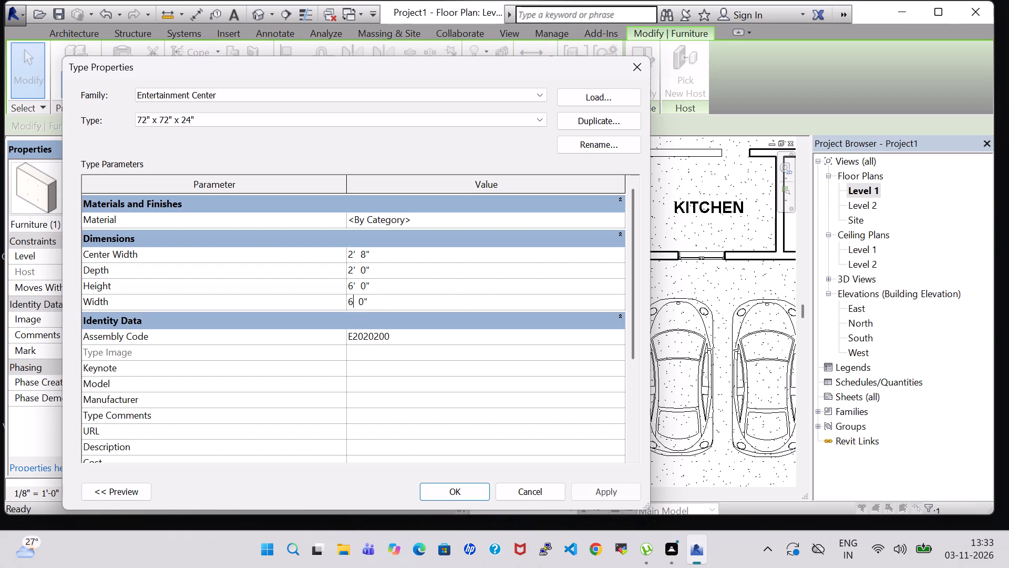
key(BackSpace)
text(5')
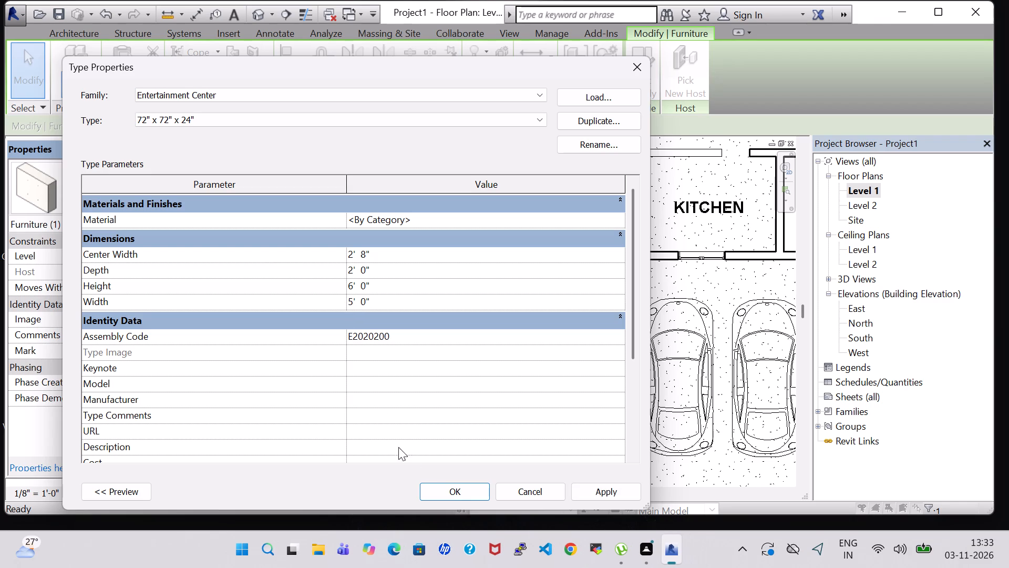
click(623, 499)
click(464, 489)
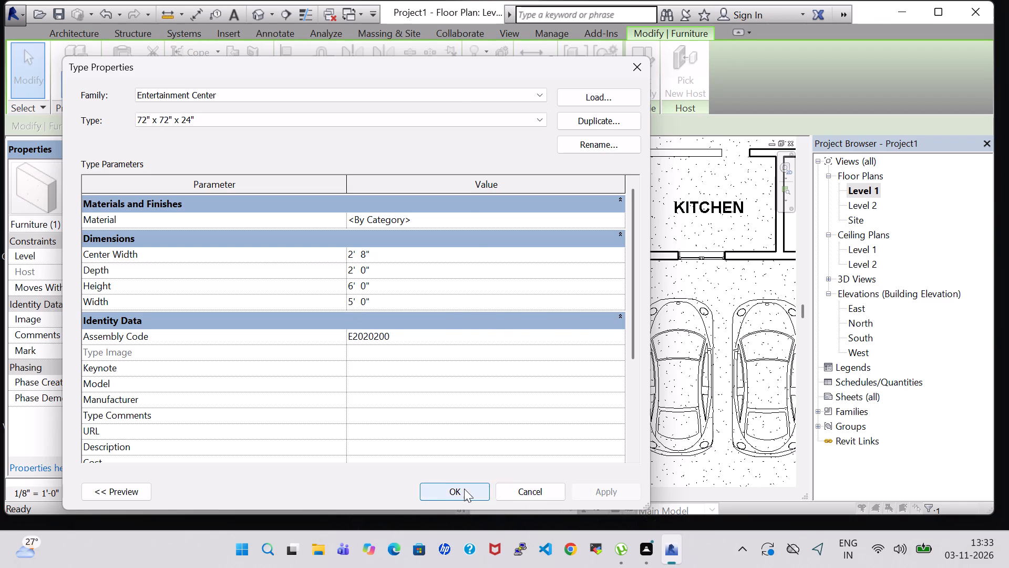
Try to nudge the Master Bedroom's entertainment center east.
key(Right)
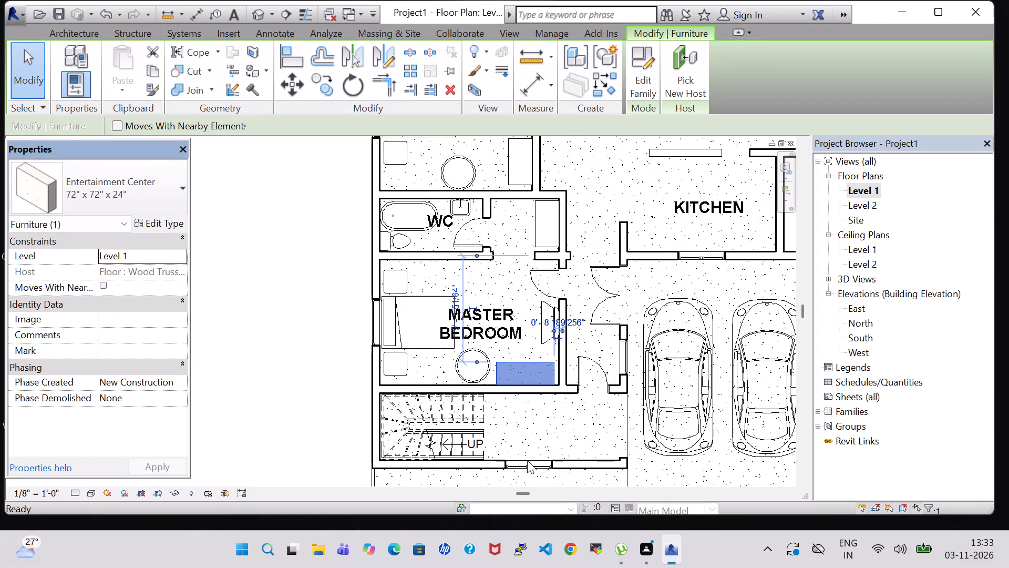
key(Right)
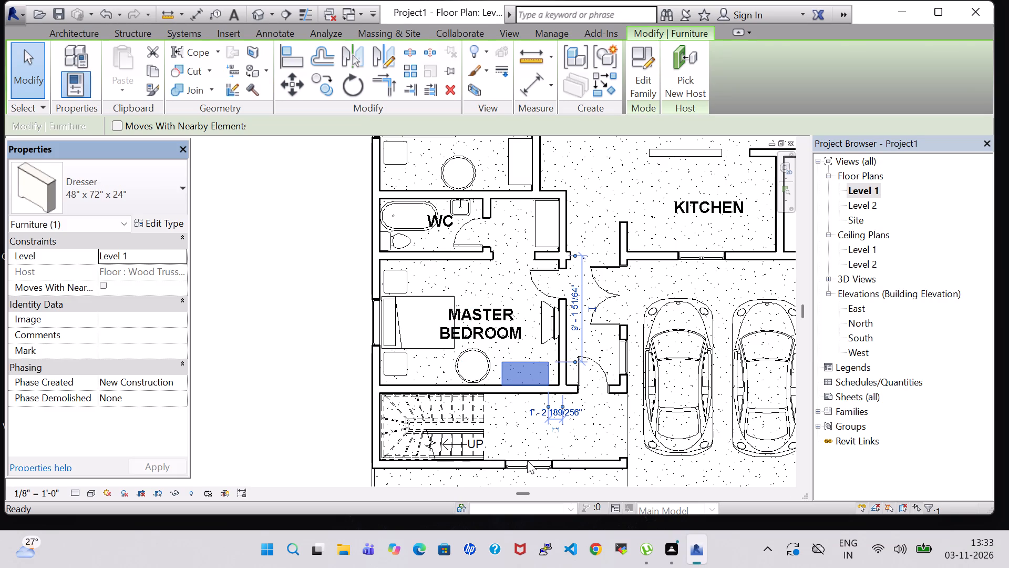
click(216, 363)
Set the width of the Dresser 48" x 72" x 24" type to 5' 0".
click(521, 362)
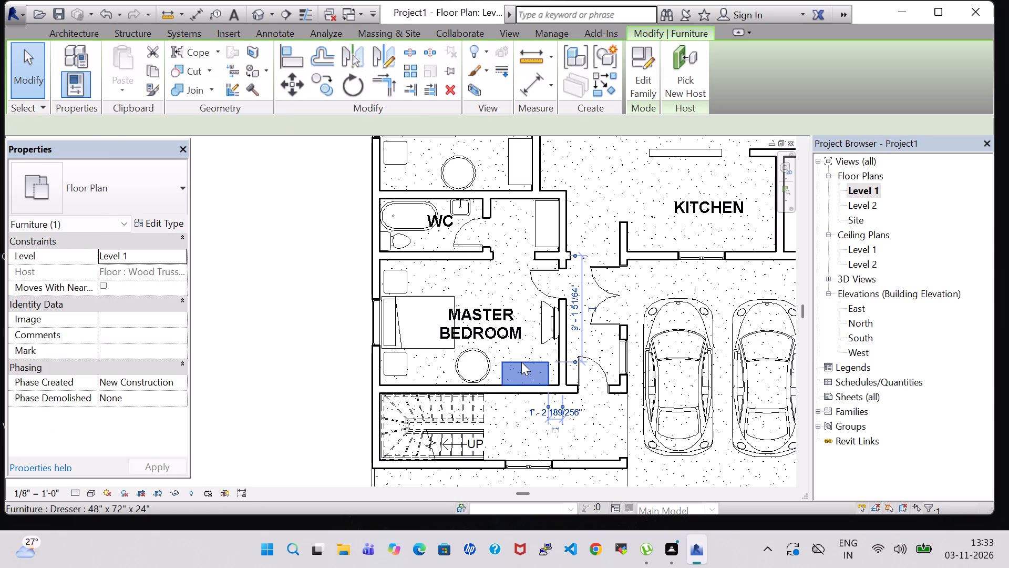
click(166, 219)
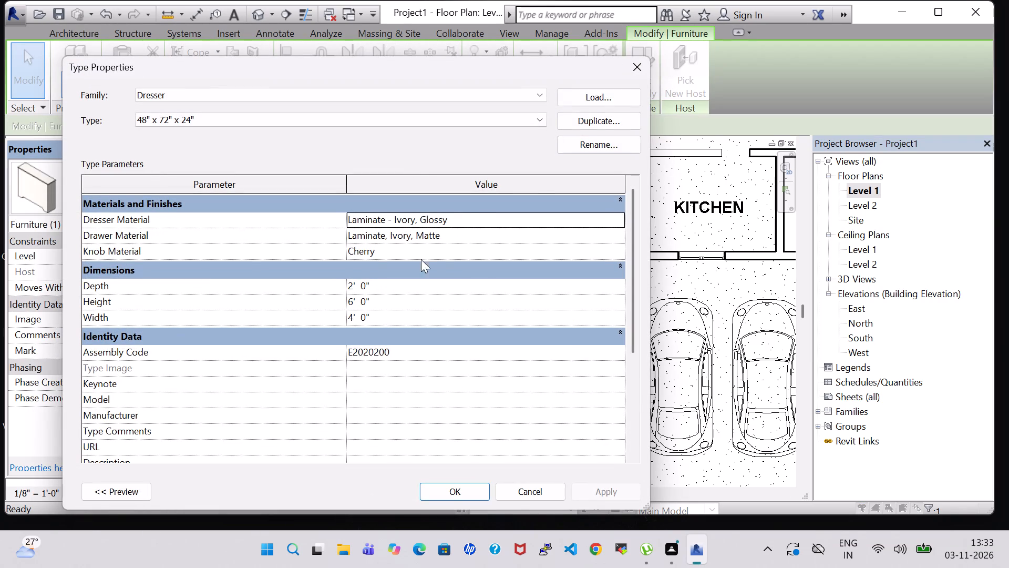
click(353, 318)
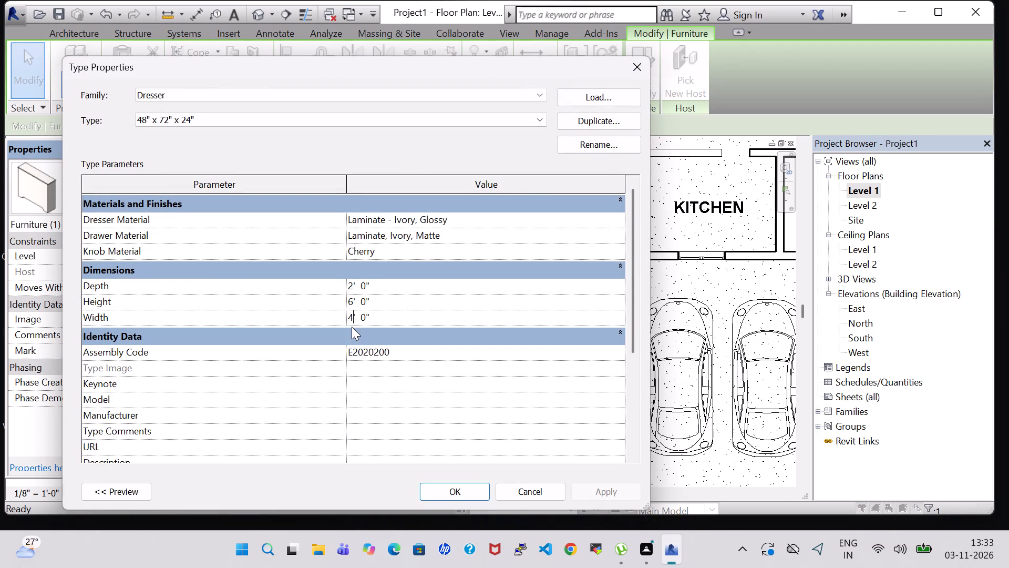
key(BackSpace)
key(5)
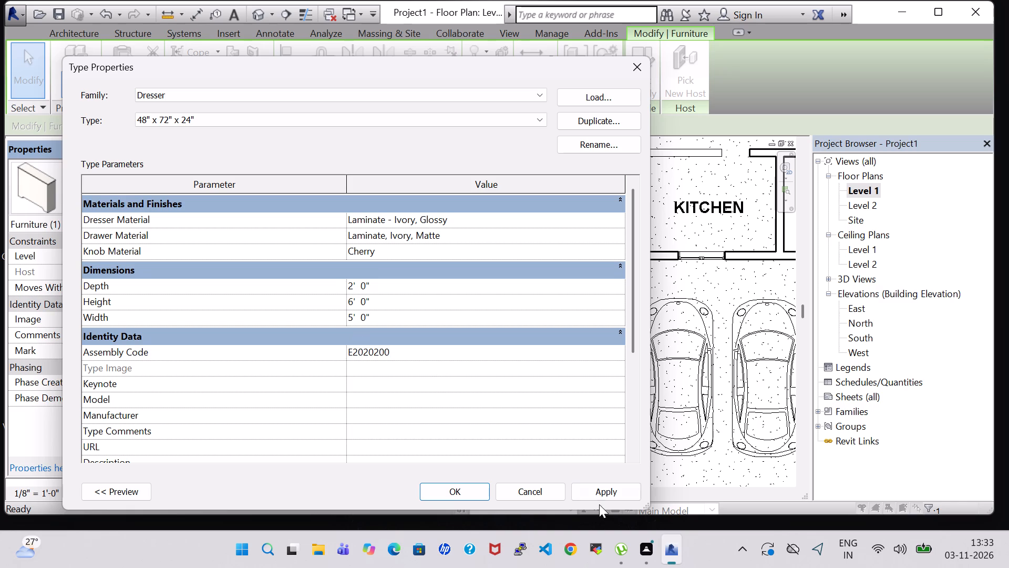
click(602, 492)
click(458, 494)
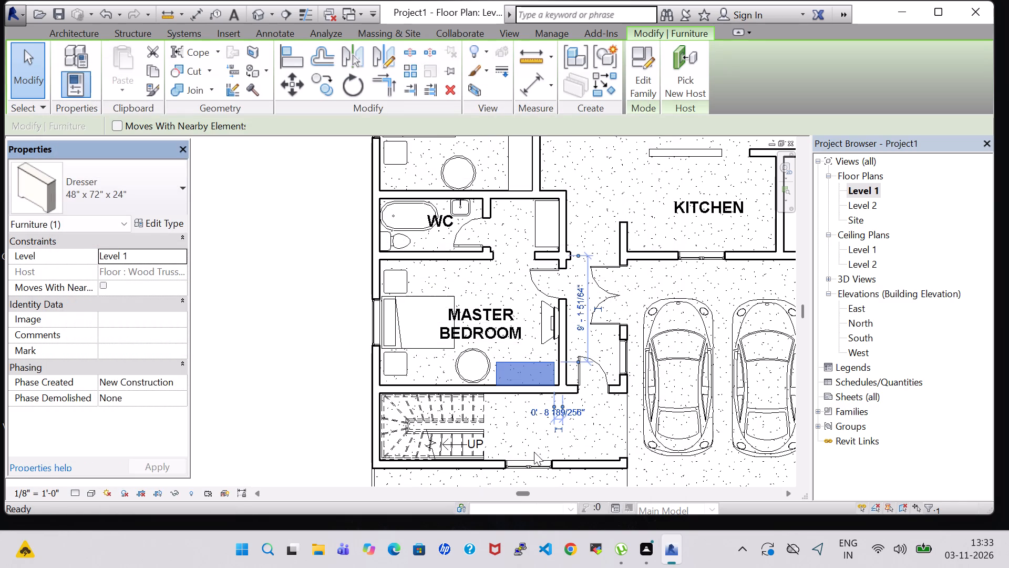
key(Escape)
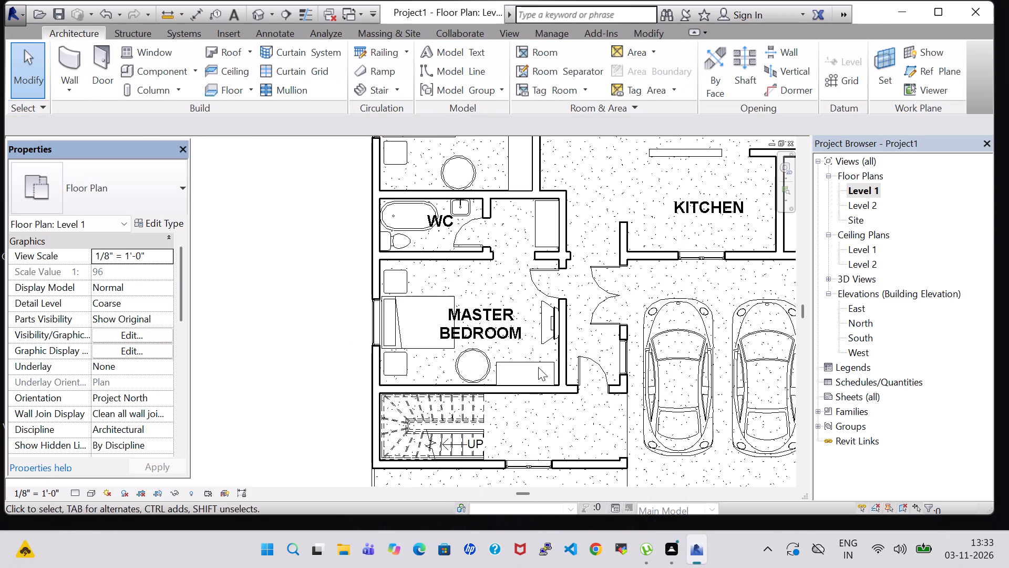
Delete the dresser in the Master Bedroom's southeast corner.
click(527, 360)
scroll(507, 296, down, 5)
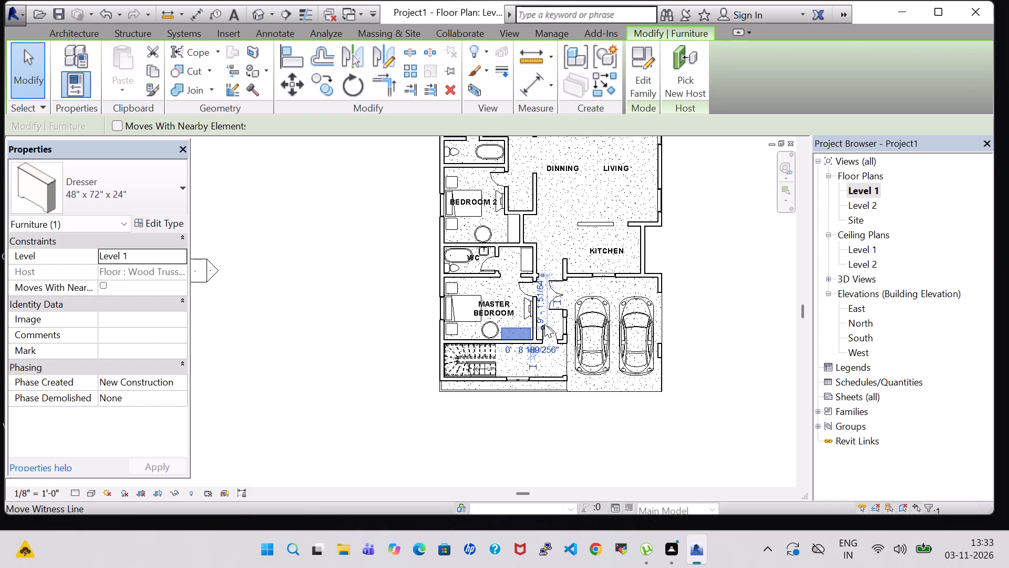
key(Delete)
Place an Entertainment Center of type 72" x 72" x 24" against the Master Bedroom's south wall, east of the round table.
click(149, 72)
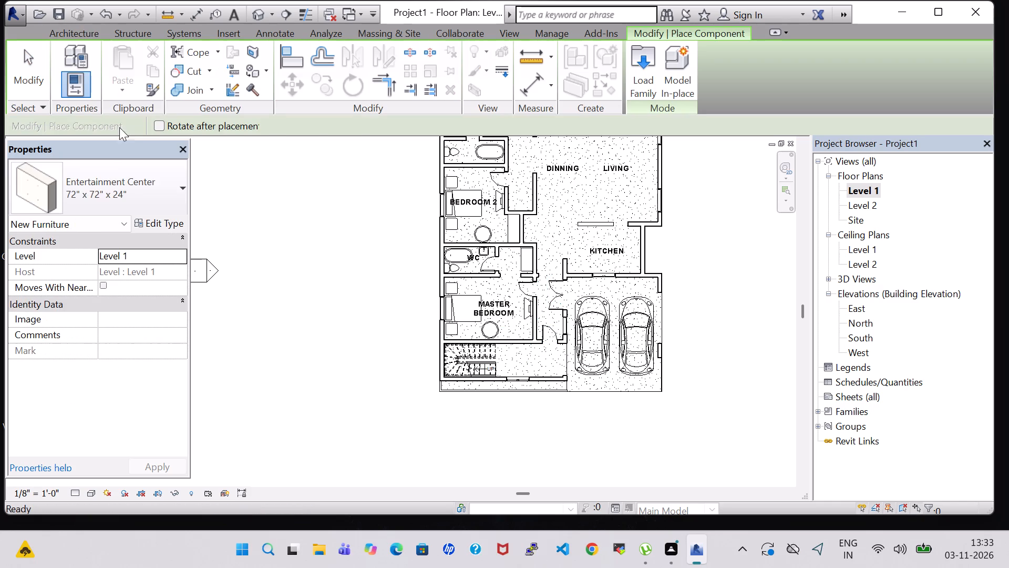
click(122, 165)
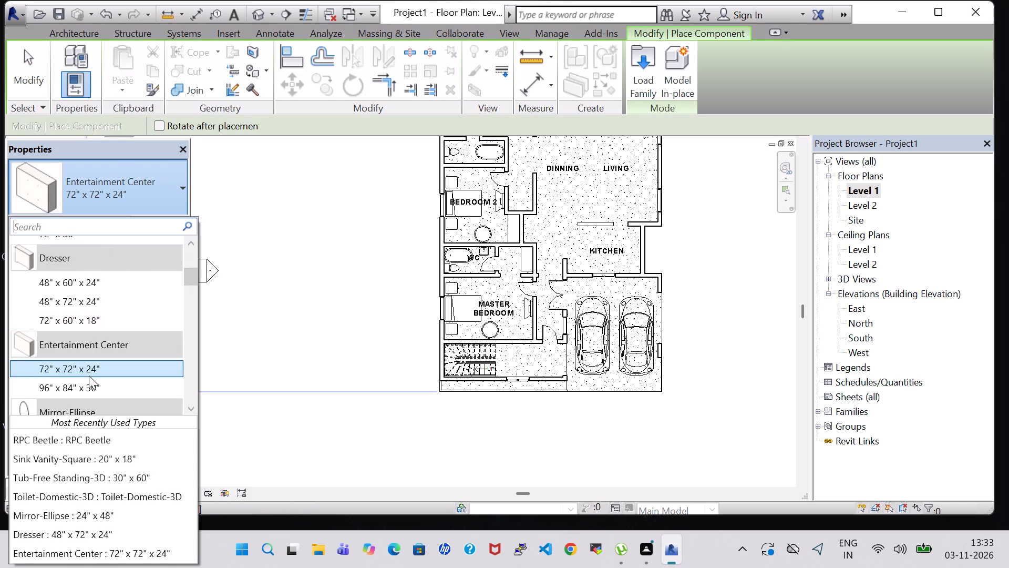
click(89, 372)
scroll(492, 338, up, 7)
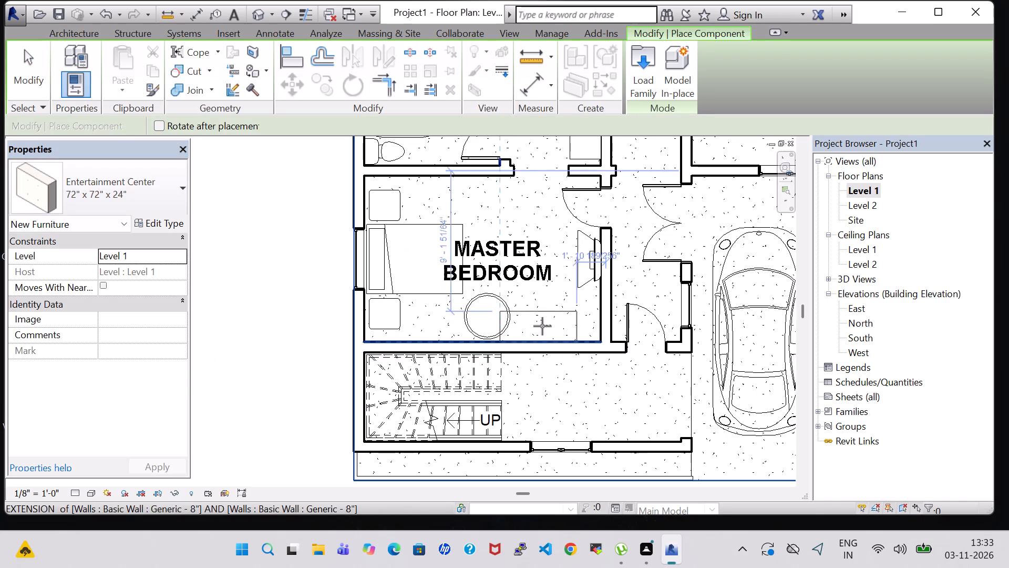
click(554, 321)
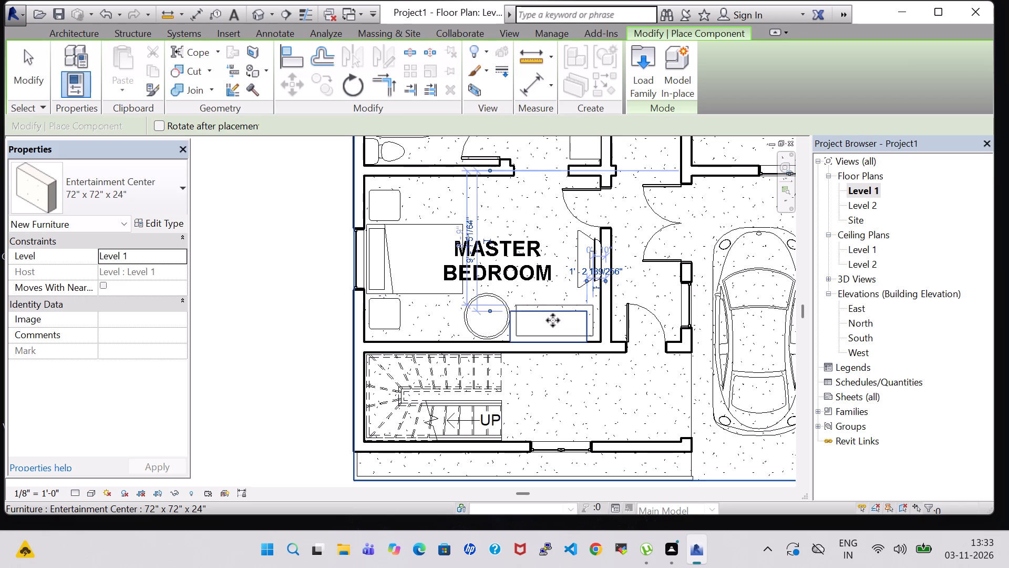
key(Escape)
key(Escape)
Nudge the entertainment center slightly east along the south wall, toward the Master Bedroom's east wall.
click(552, 317)
key(Right)
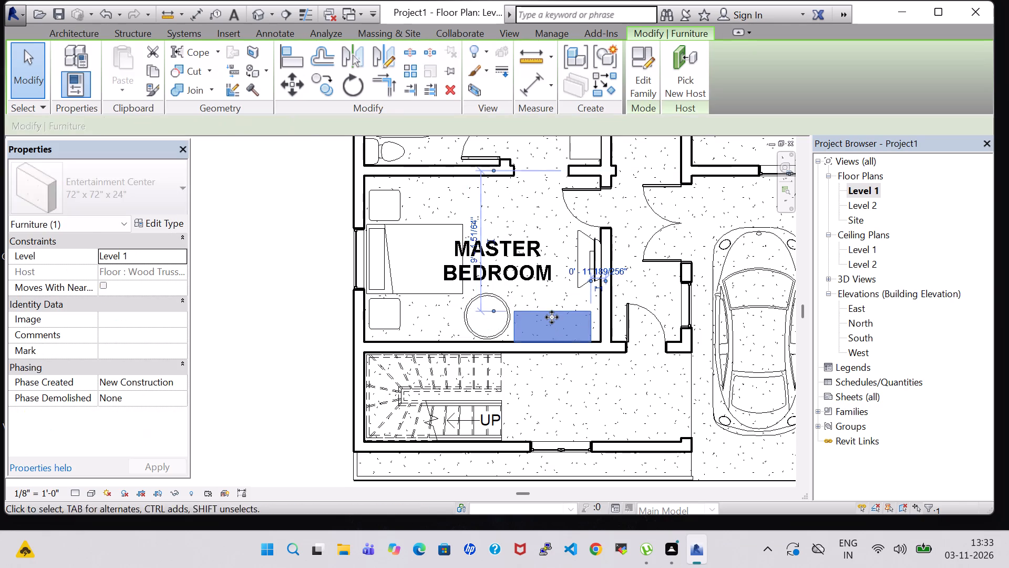
key(Right)
key(Up)
key(Down)
key(Right)
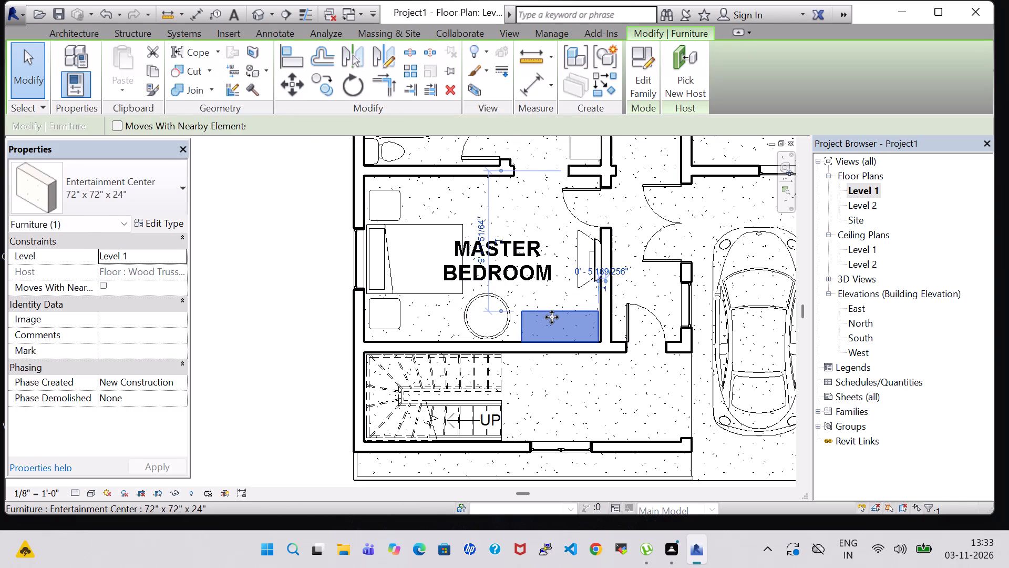
key(Left)
In the default 3D view, rotate the Master Bedroom's entertainment center 180° so its open front faces the room.
click(253, 12)
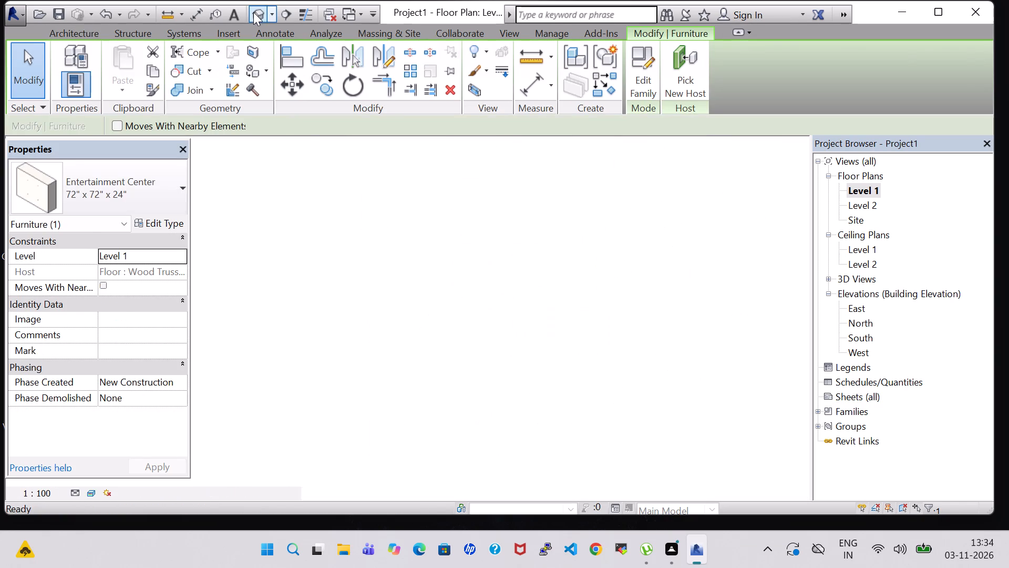
shift+middle_drag(341, 393, 564, 358)
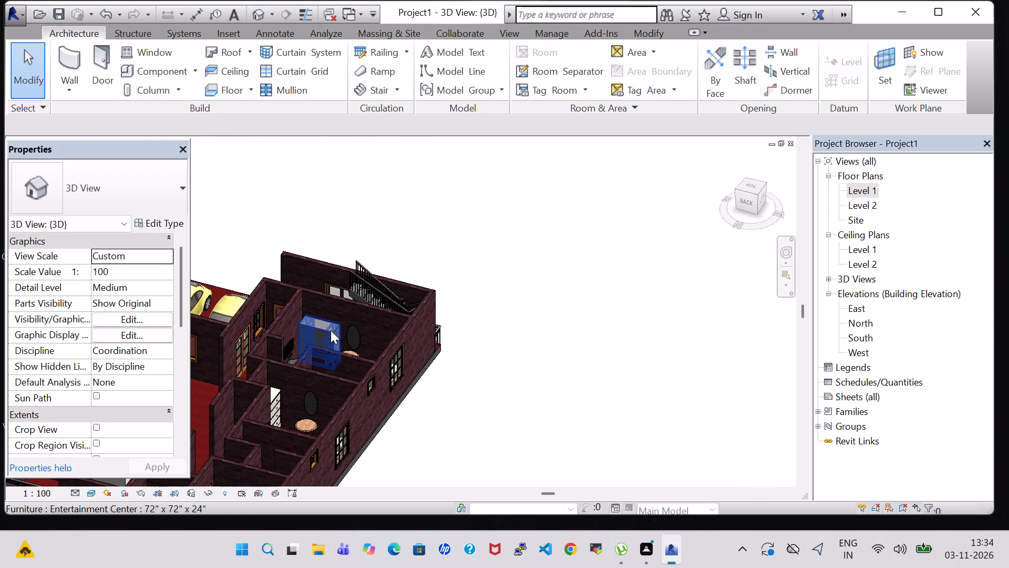
click(331, 330)
key(space)
key(space)
click(525, 358)
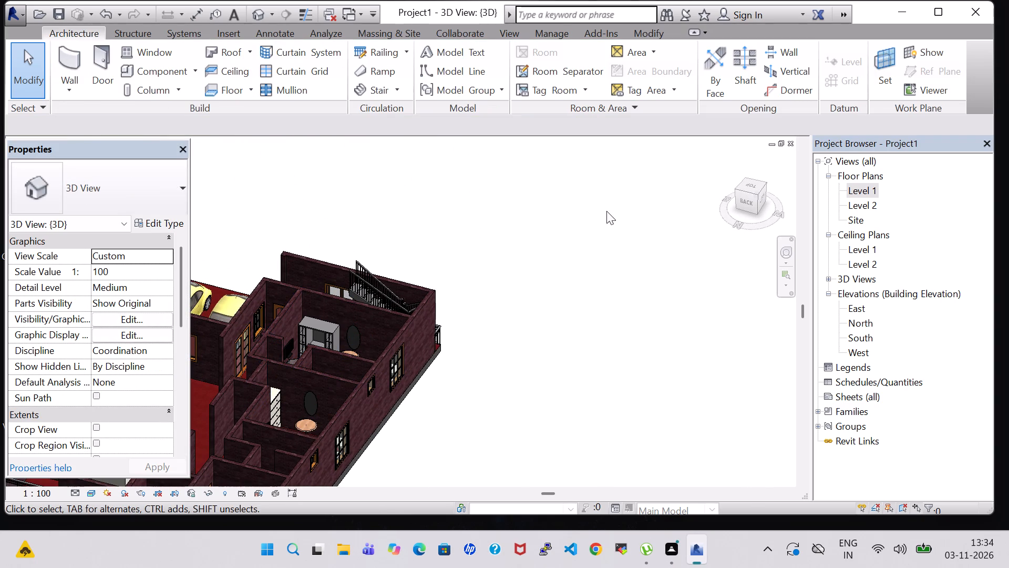
Examine the furnished rooms of the whole house from above and from several angles in the 3D view.
shift+middle_drag(606, 211, 562, 414)
shift+scroll(605, 214, down, 1)
shift+middle_drag(513, 414, 587, 371)
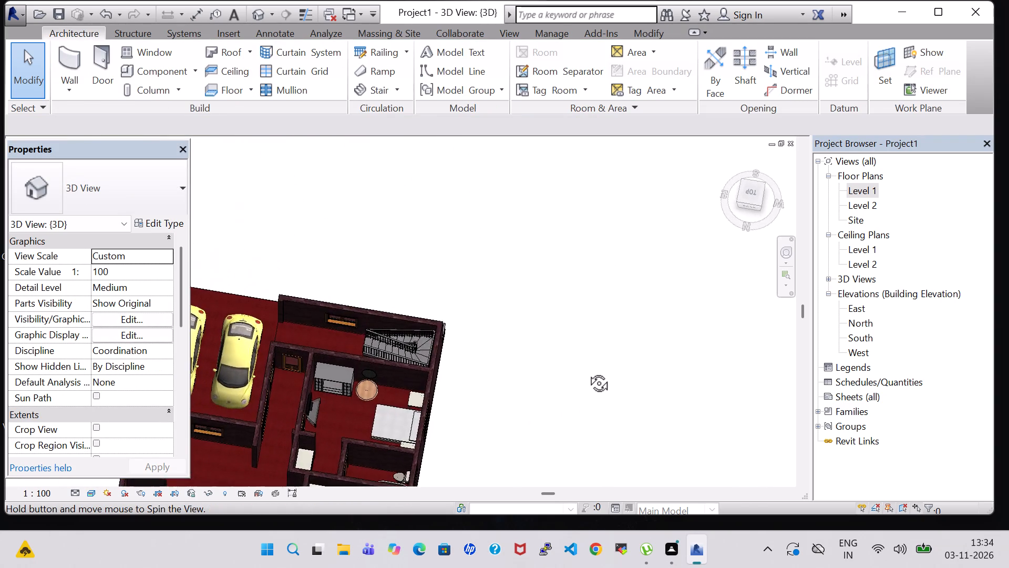
shift+middle_drag(587, 371, 640, 389)
middle_drag(563, 336, 658, 401)
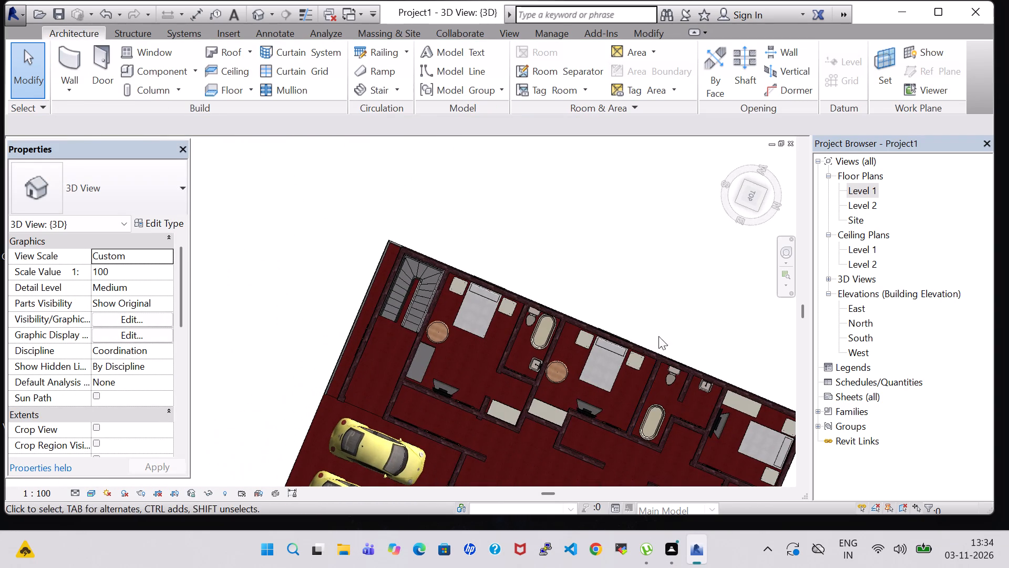
shift+middle_drag(671, 301, 648, 299)
middle_drag(647, 334, 510, 238)
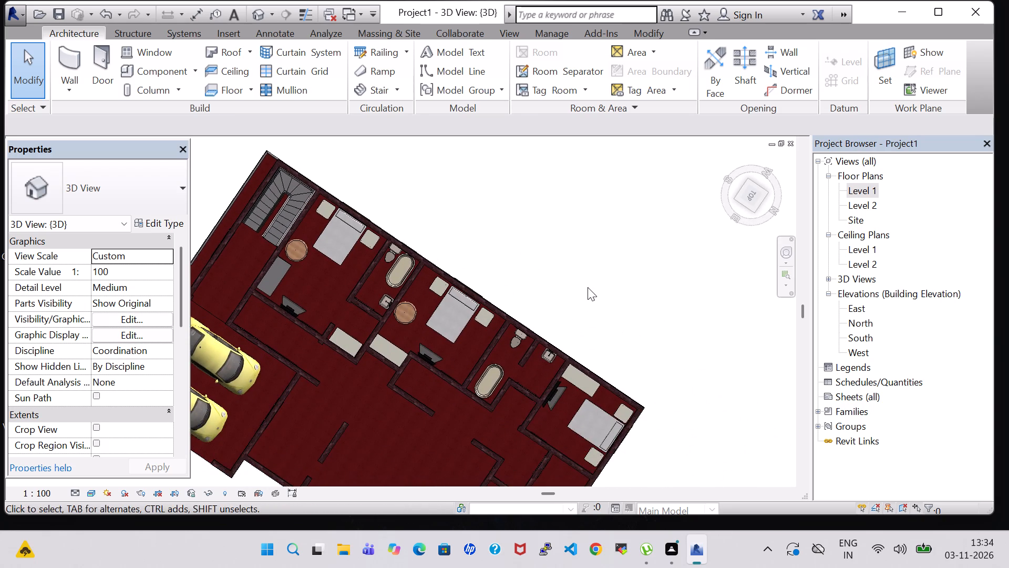
shift+middle_drag(588, 287, 617, 269)
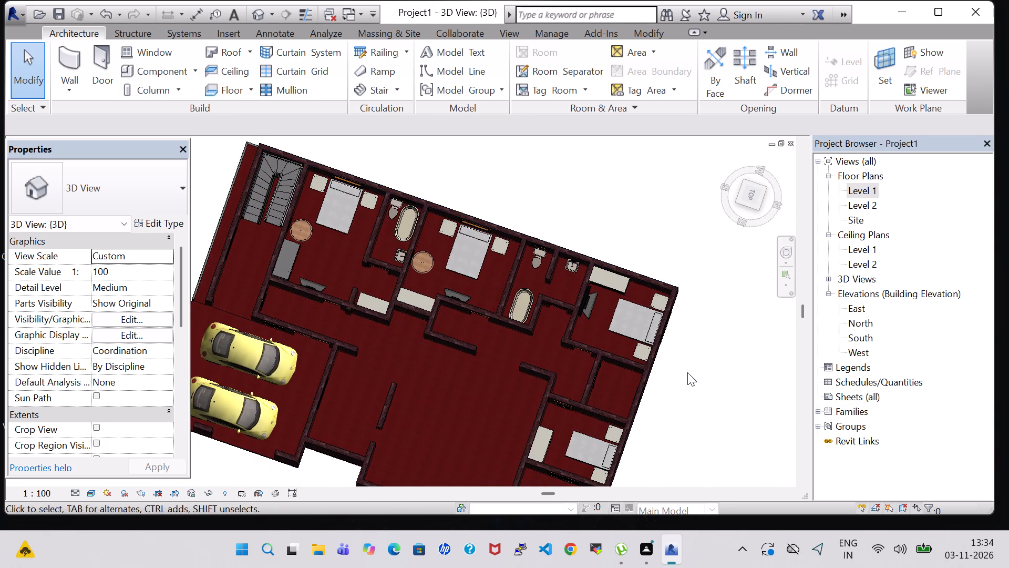
shift+middle_drag(687, 372, 705, 316)
middle_drag(698, 311, 709, 317)
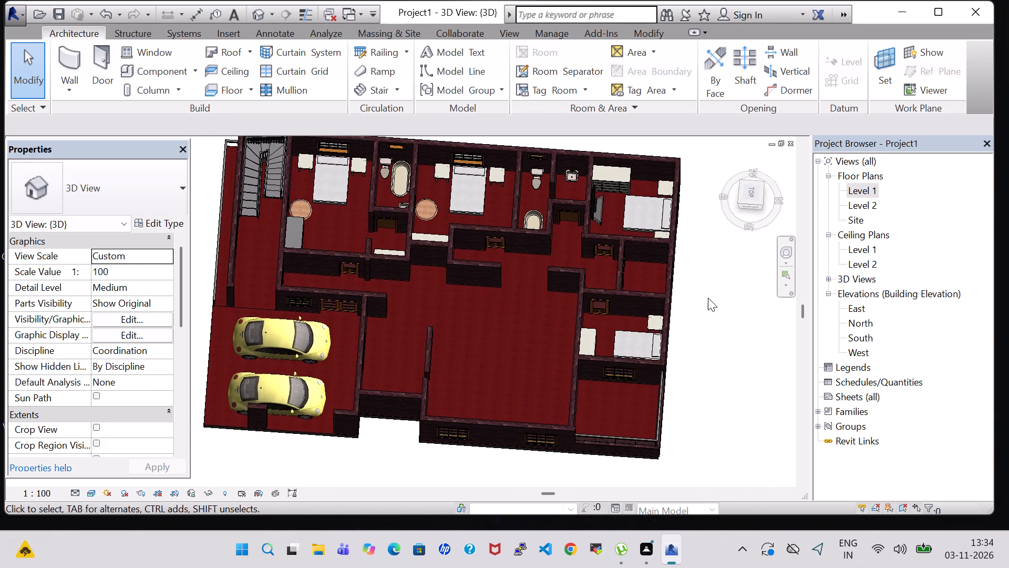
middle_drag(710, 282, 699, 330)
In the Level 1 floor plan, load the Trash Compactor family from the Domestic specialty equipment library.
double_click(864, 187)
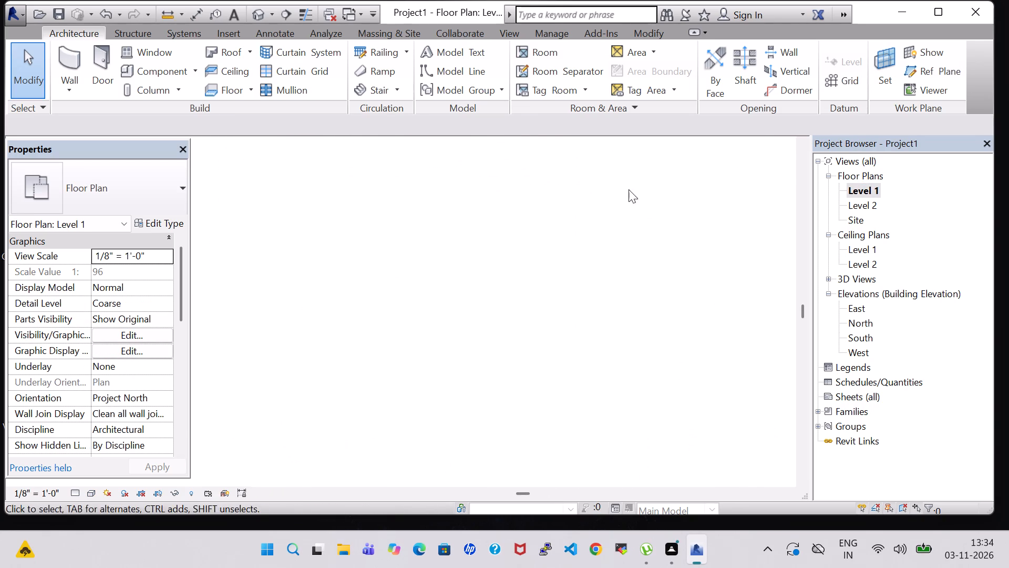
scroll(485, 221, down, 4)
middle_drag(486, 217, 401, 323)
middle_drag(609, 182, 587, 289)
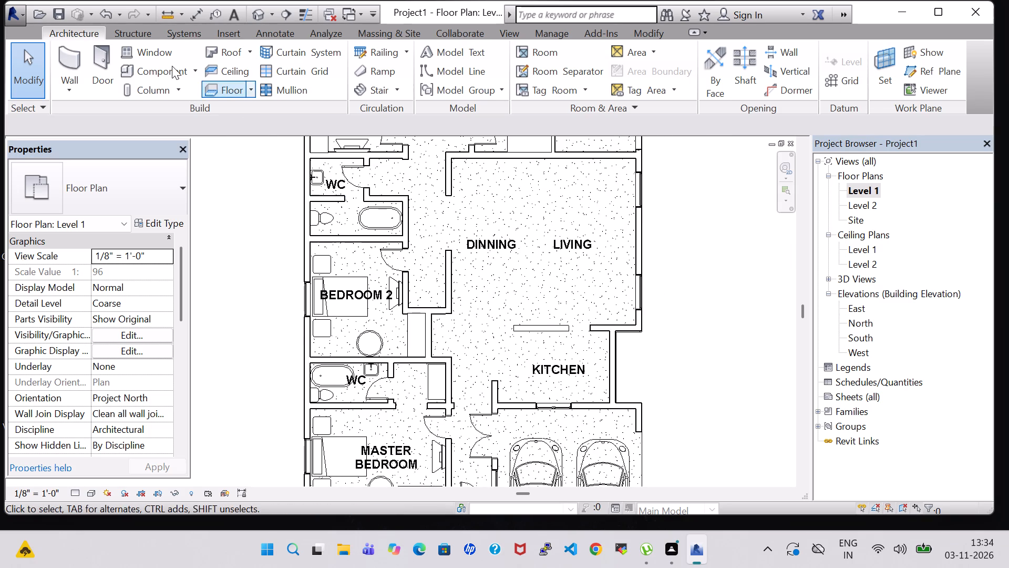
click(167, 65)
click(648, 71)
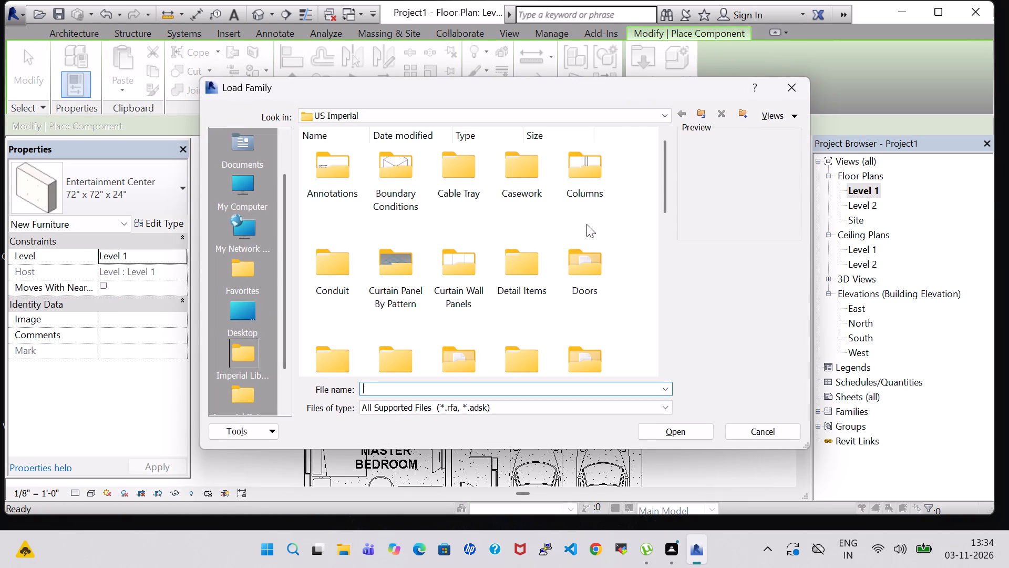
scroll(586, 224, down, 4)
double_click(403, 175)
double_click(403, 175)
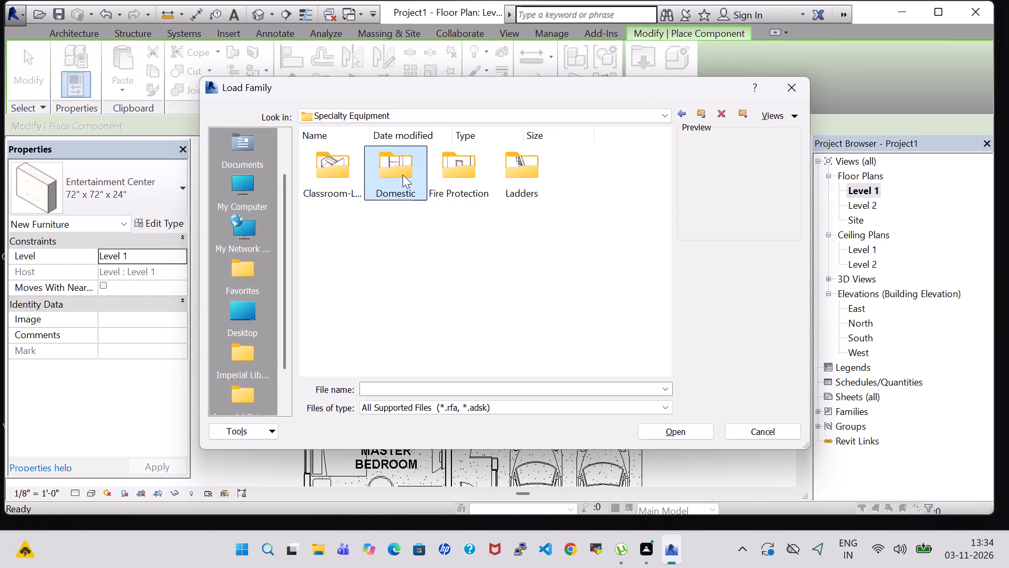
scroll(530, 295, down, 4)
click(478, 318)
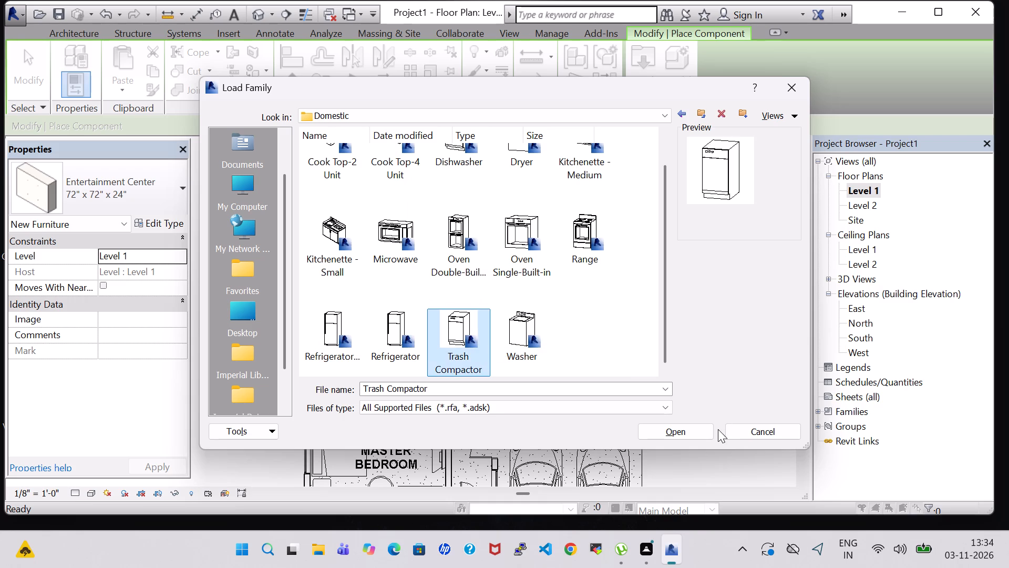
click(688, 435)
Place an 18" x 24" x 34 1/2" Trash Compactor against the north wall of the WC below Bedroom 3, beside the washbasin.
scroll(282, 209, up, 7)
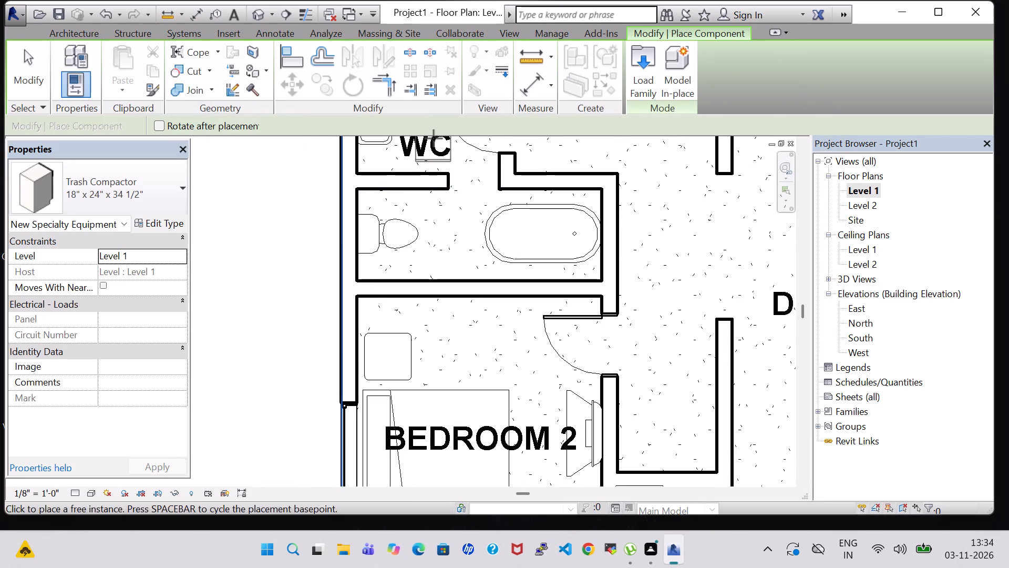
middle_drag(434, 138, 399, 347)
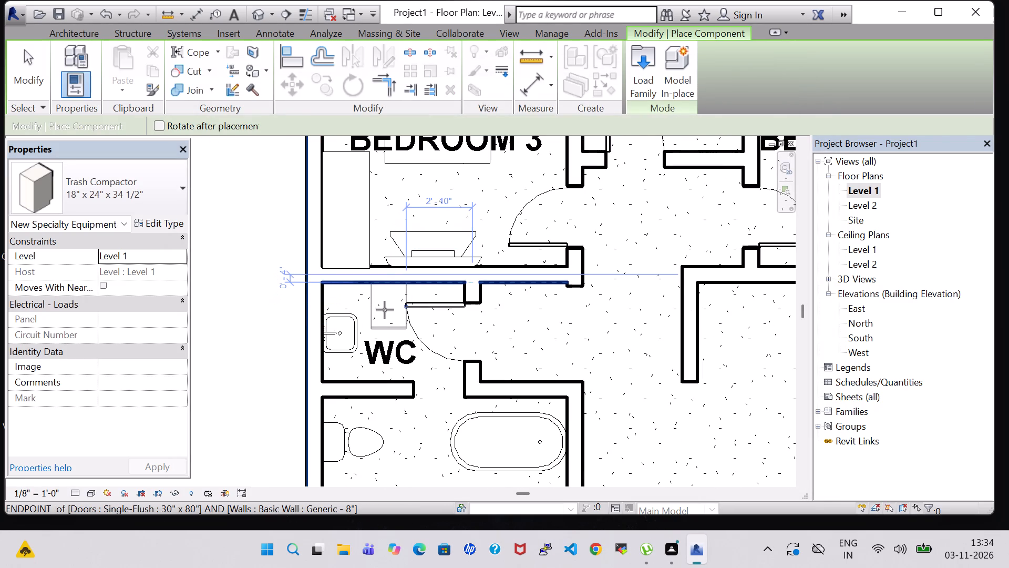
click(382, 310)
key(Escape)
key(Escape)
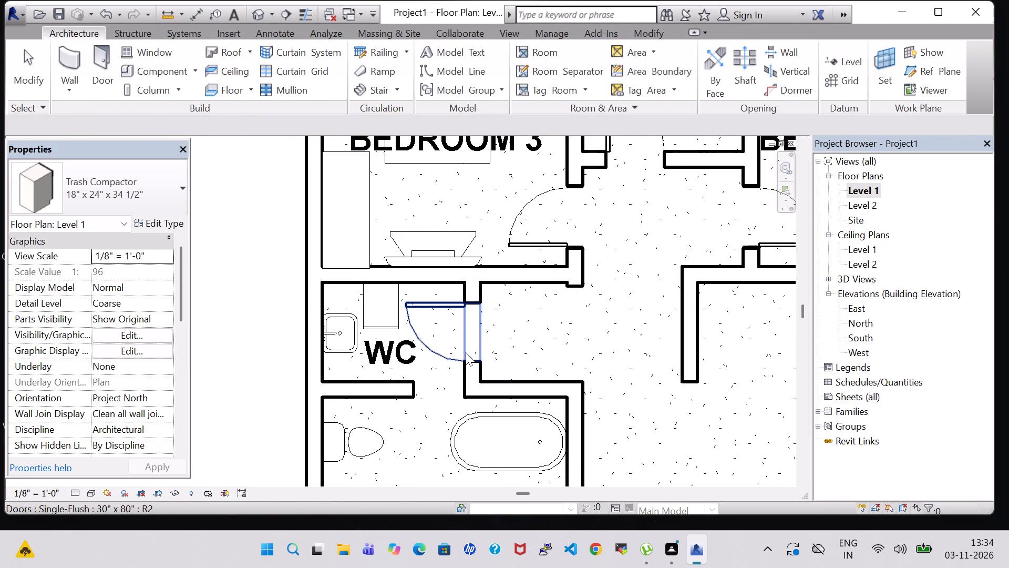
Check the trash compactor and the surrounding rooms in the default 3D view.
click(259, 13)
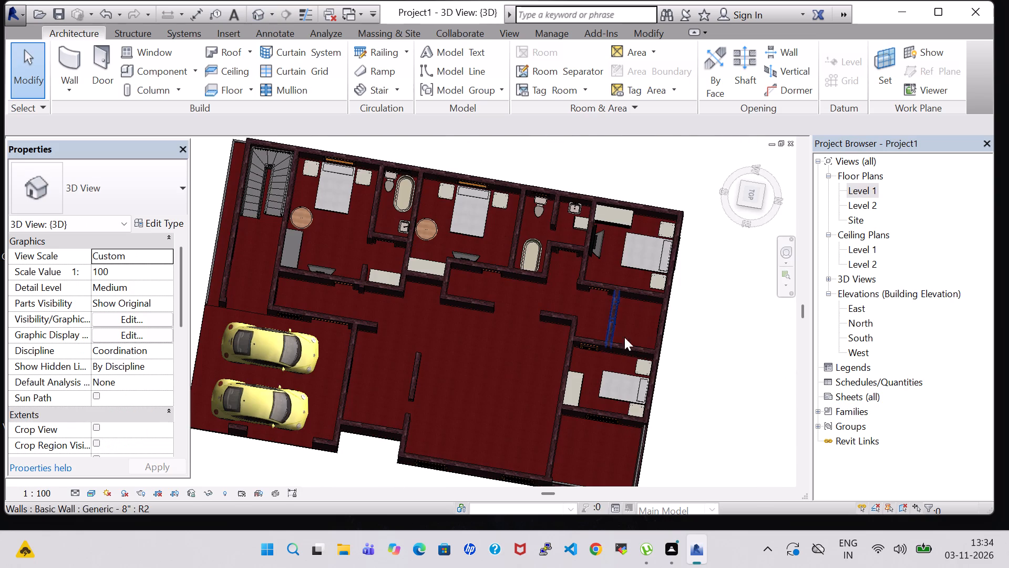
middle_drag(701, 332, 700, 261)
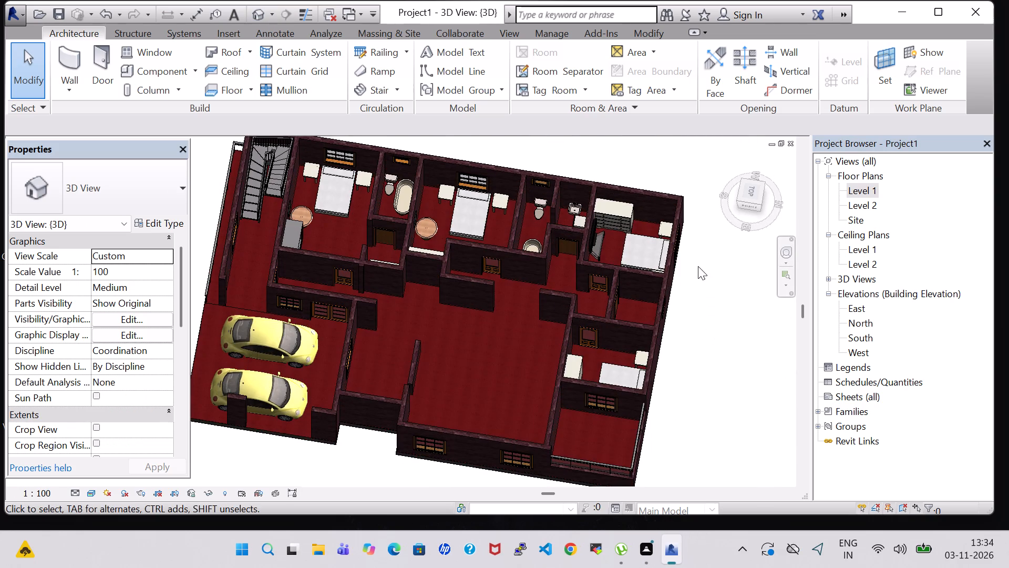
shift+middle_drag(688, 352, 712, 359)
middle_drag(730, 287, 725, 311)
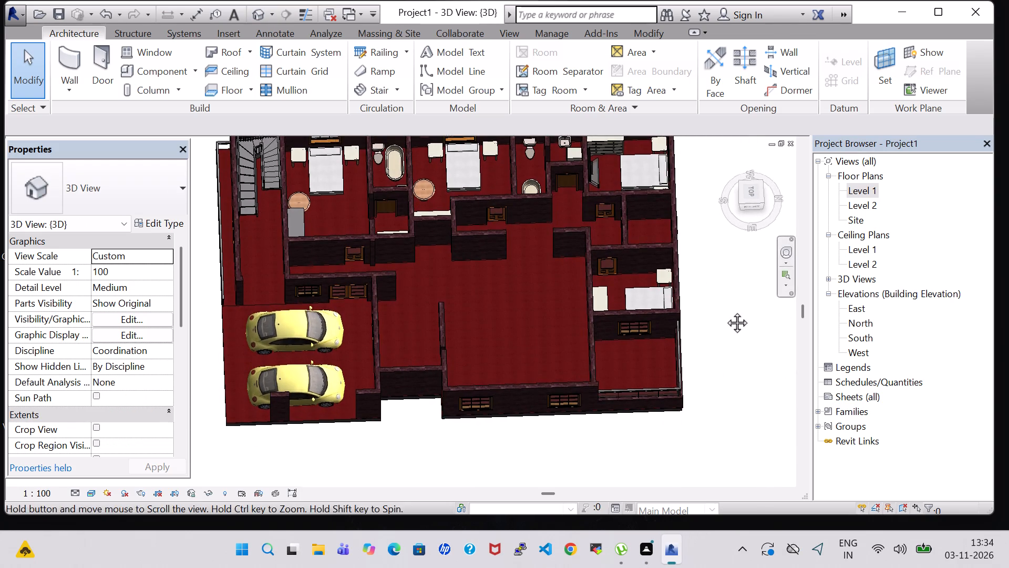
middle_drag(725, 311, 701, 380)
shift+middle_drag(707, 262, 700, 322)
Return to the Level 1 floor plan and review the whole layout from the bedrooms to the garage.
double_click(856, 185)
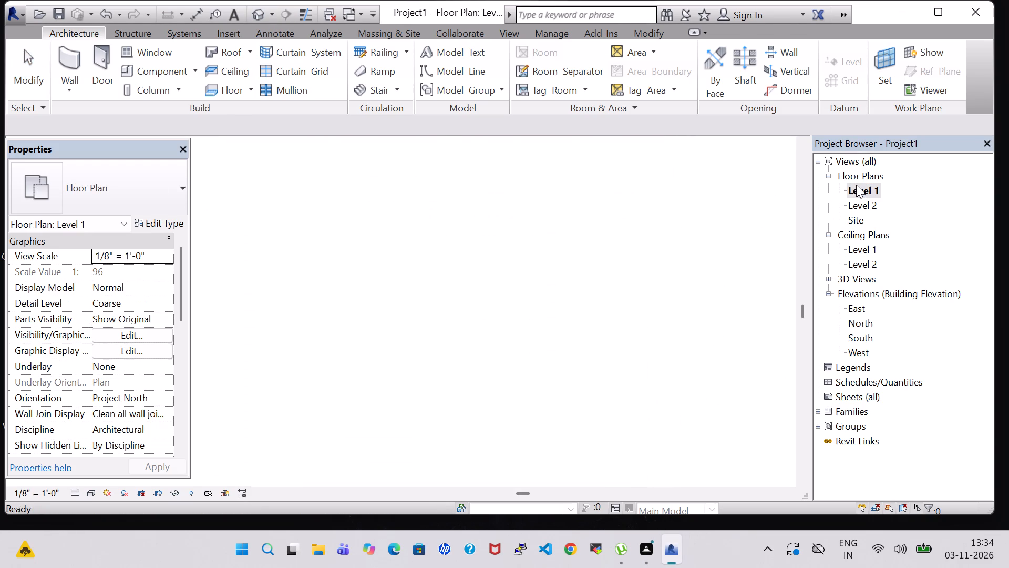
scroll(526, 232, down, 7)
middle_drag(584, 227, 559, 245)
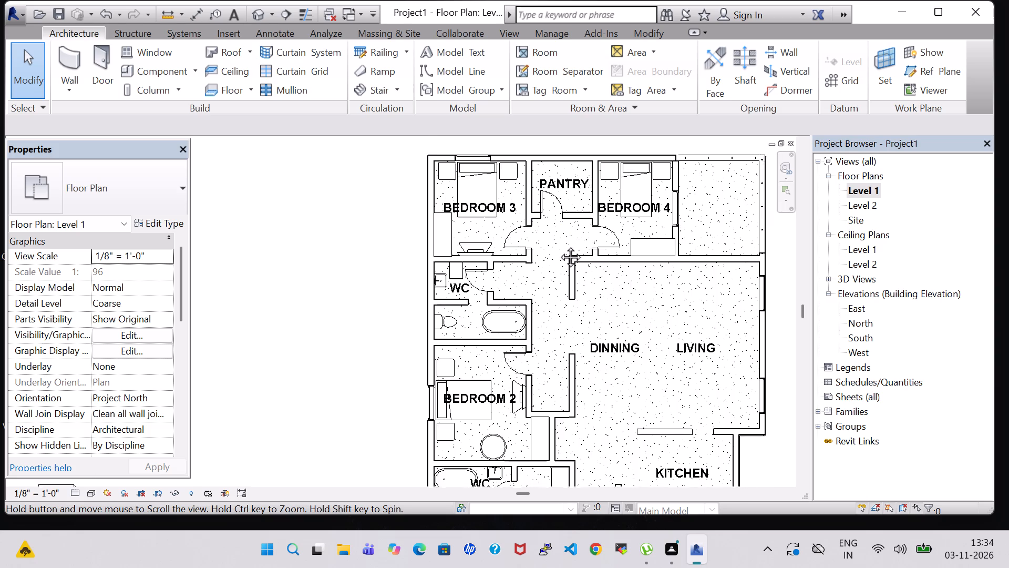
middle_drag(559, 245, 521, 270)
scroll(509, 267, down, 1)
middle_drag(731, 286, 695, 269)
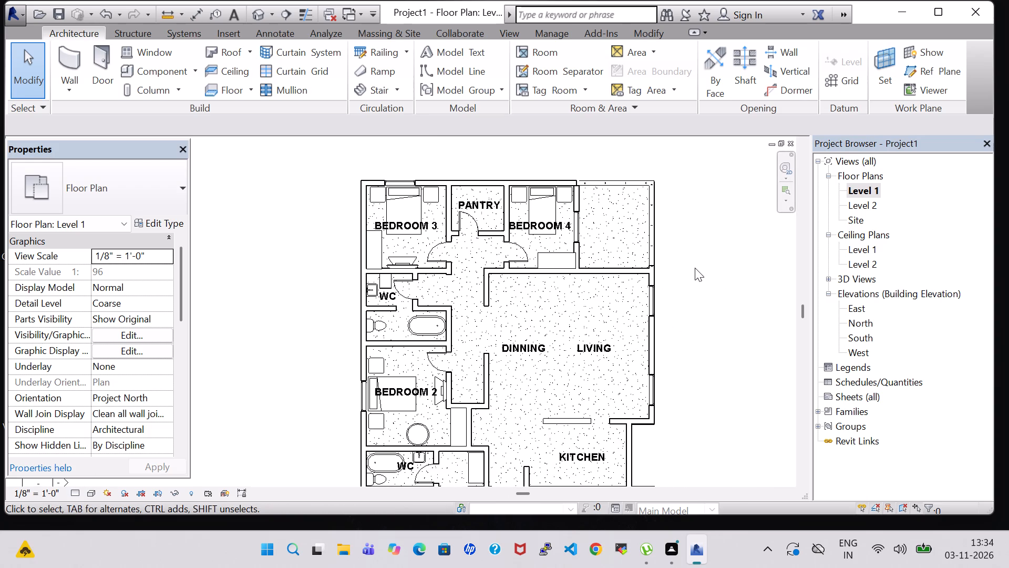
middle_drag(700, 299, 701, 296)
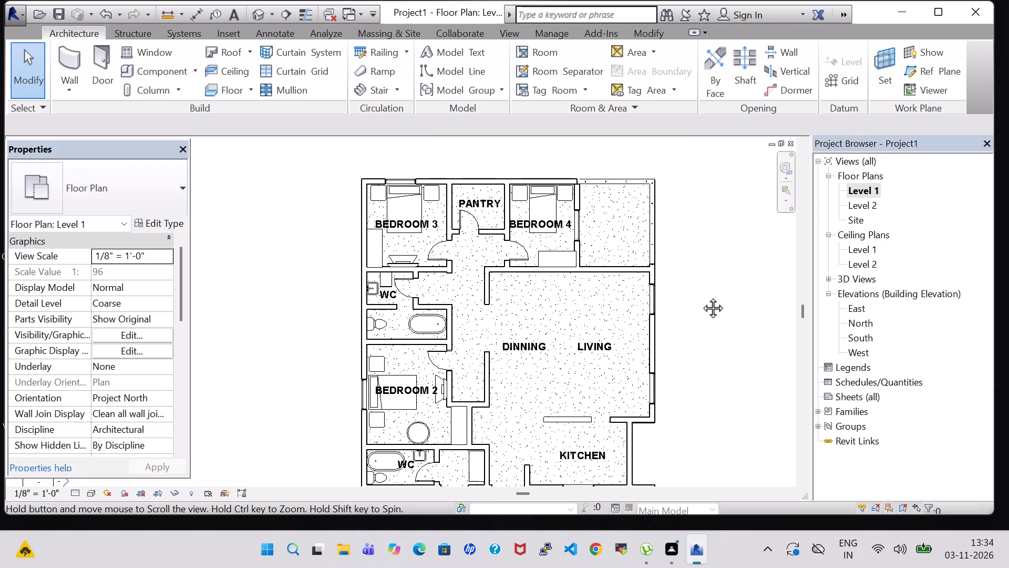
middle_drag(701, 296, 679, 265)
scroll(679, 265, down, 1)
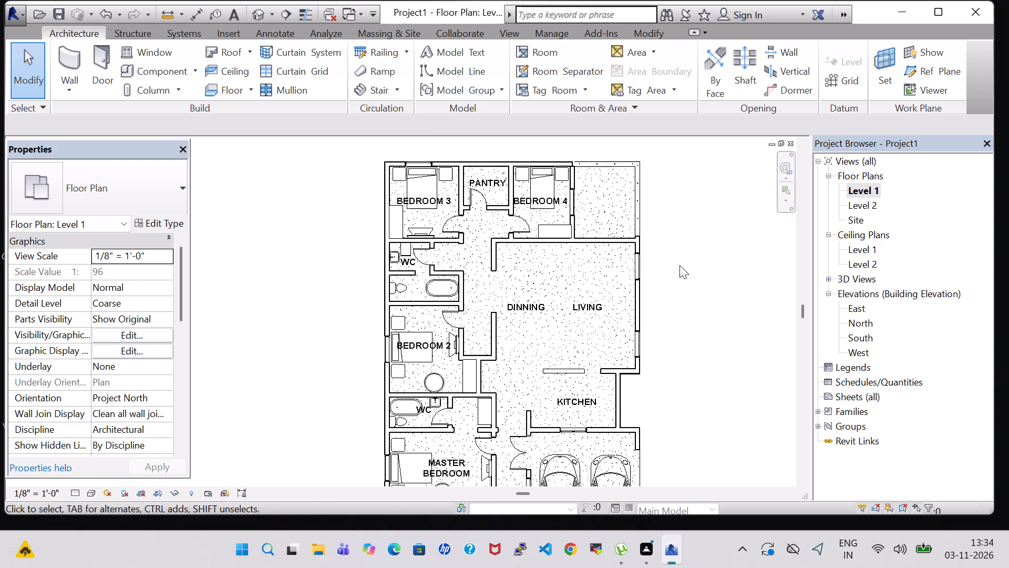
middle_drag(725, 320, 710, 302)
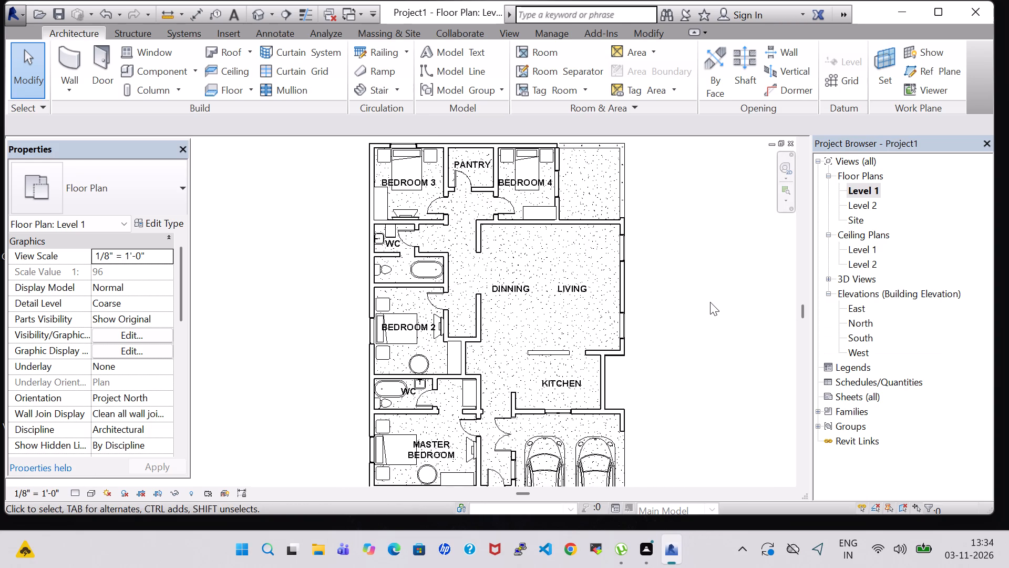
scroll(710, 302, down, 1)
middle_drag(725, 321, 698, 303)
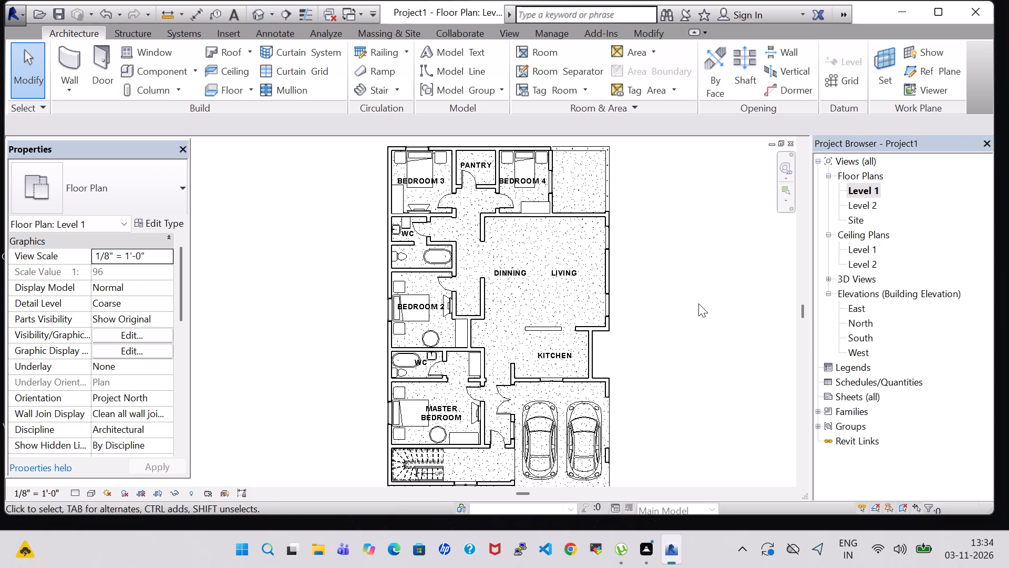
scroll(698, 303, down, 1)
middle_drag(698, 303, 687, 292)
scroll(687, 292, up, 1)
scroll(687, 292, down, 1)
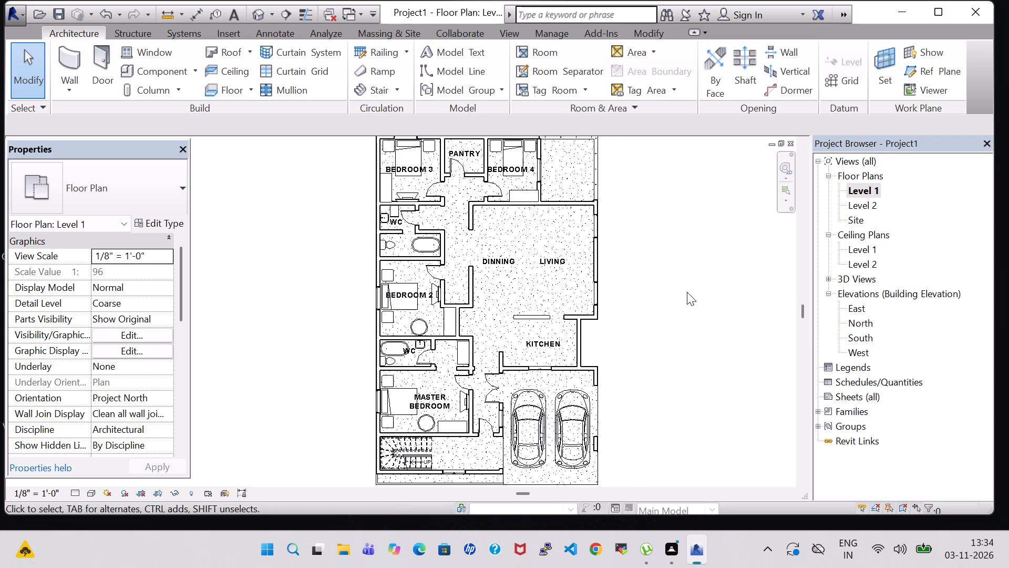
middle_drag(687, 292, 679, 291)
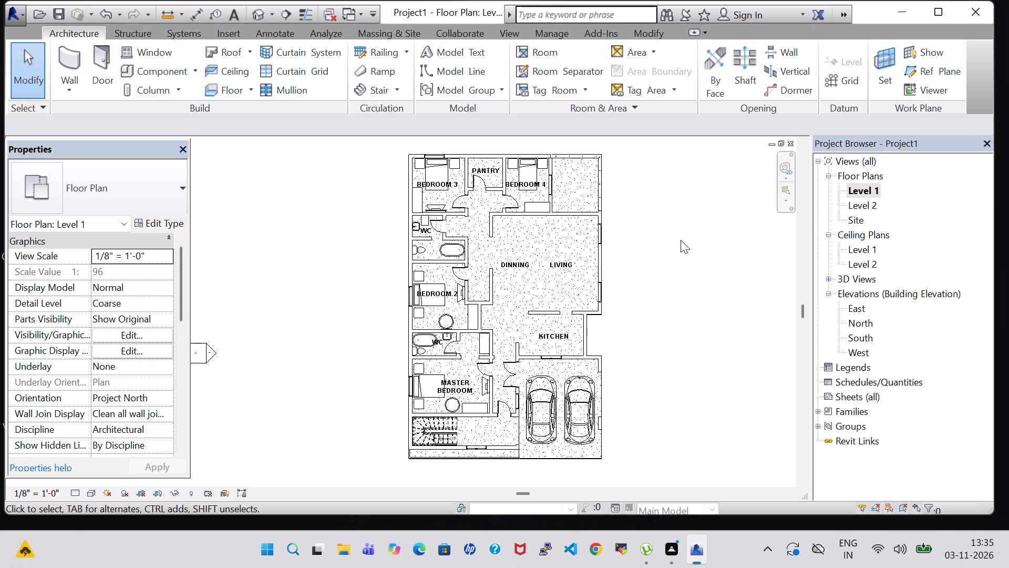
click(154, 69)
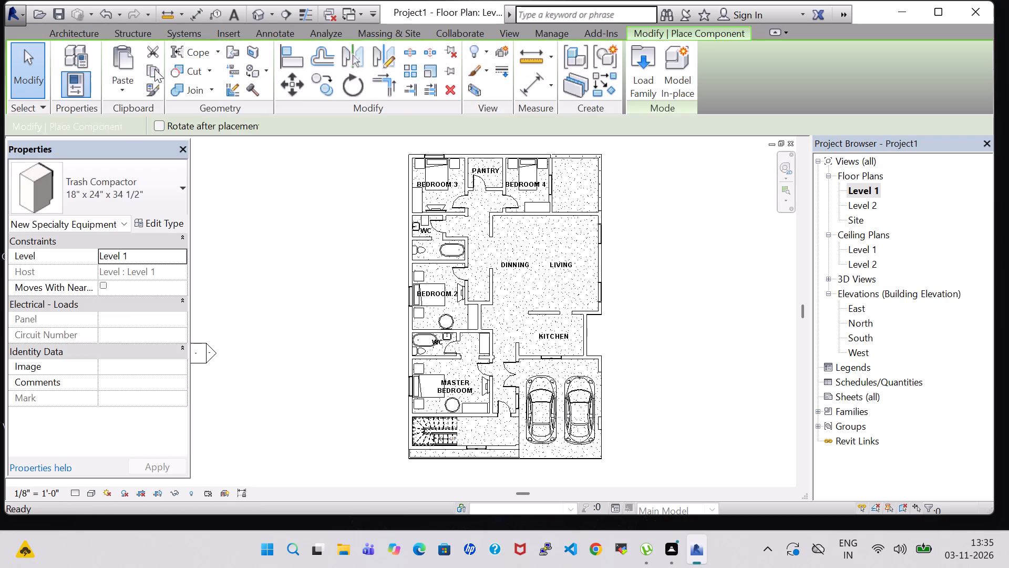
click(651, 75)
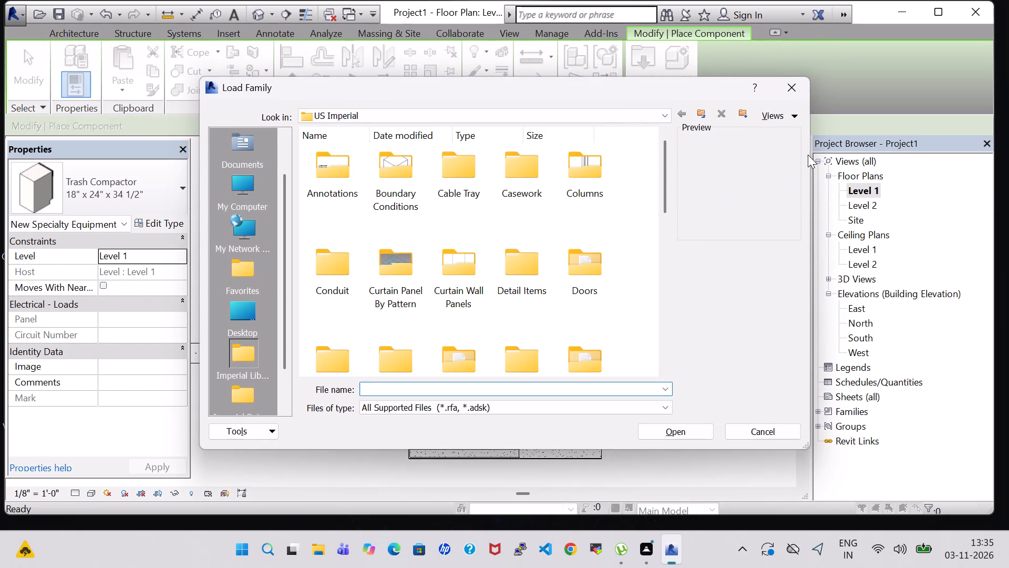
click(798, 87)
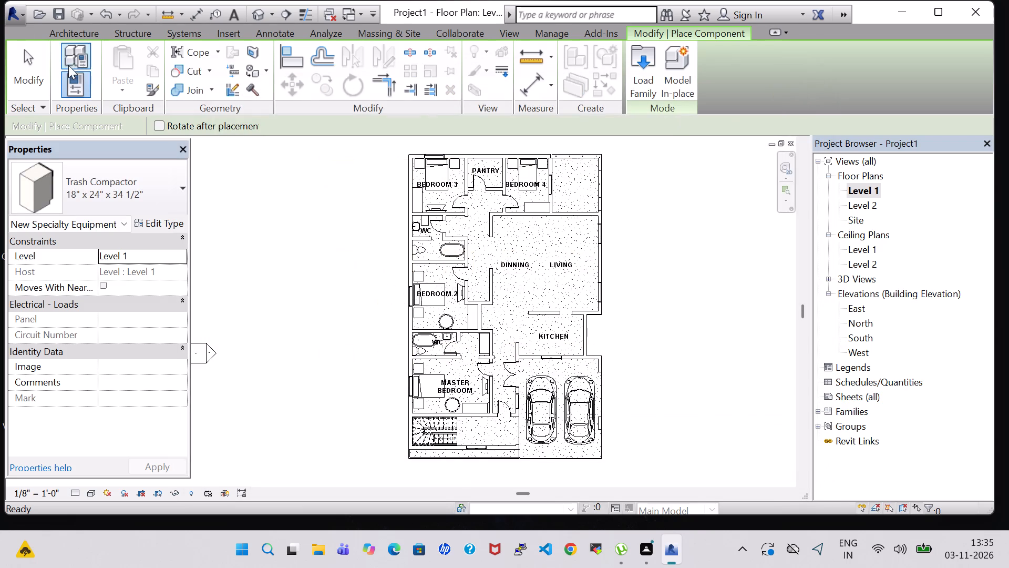
Load the residential door family Door-Interior-Double-Sliding-2_Panel-Wood with type 48" x 80".
click(57, 31)
click(107, 61)
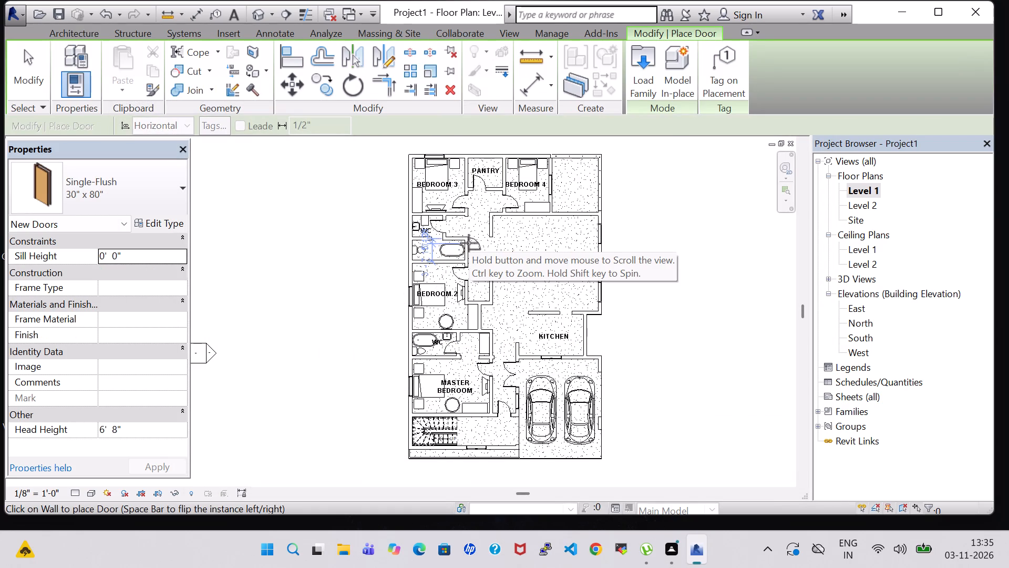
click(650, 56)
scroll(574, 238, down, 1)
scroll(592, 185, up, 1)
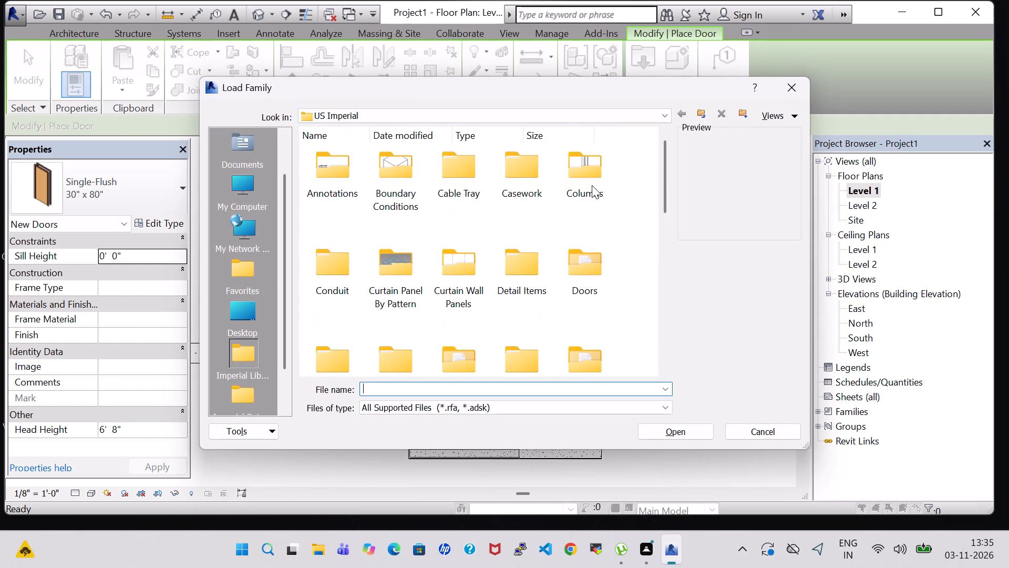
double_click(588, 258)
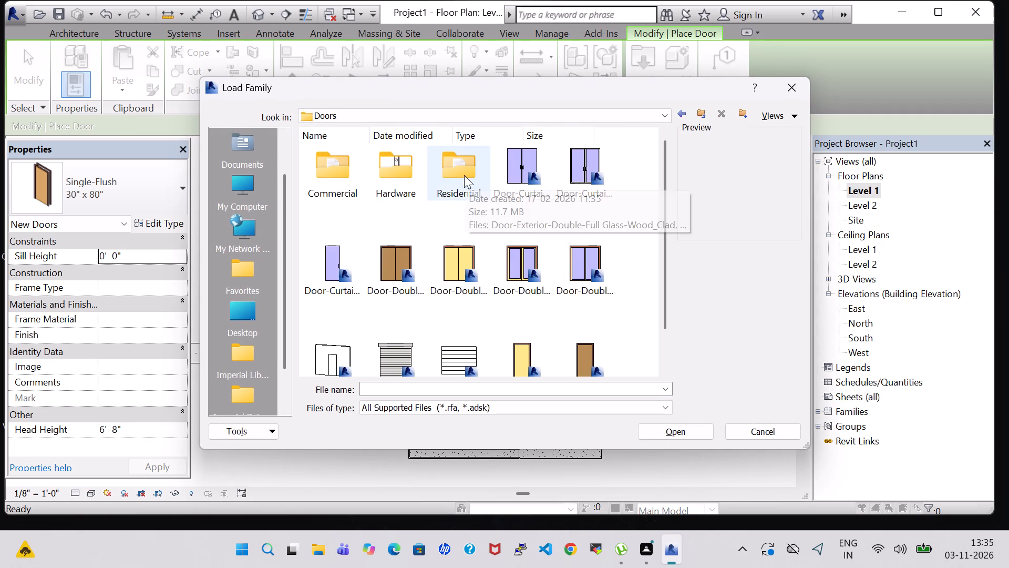
double_click(464, 175)
scroll(528, 260, down, 2)
scroll(539, 232, up, 1)
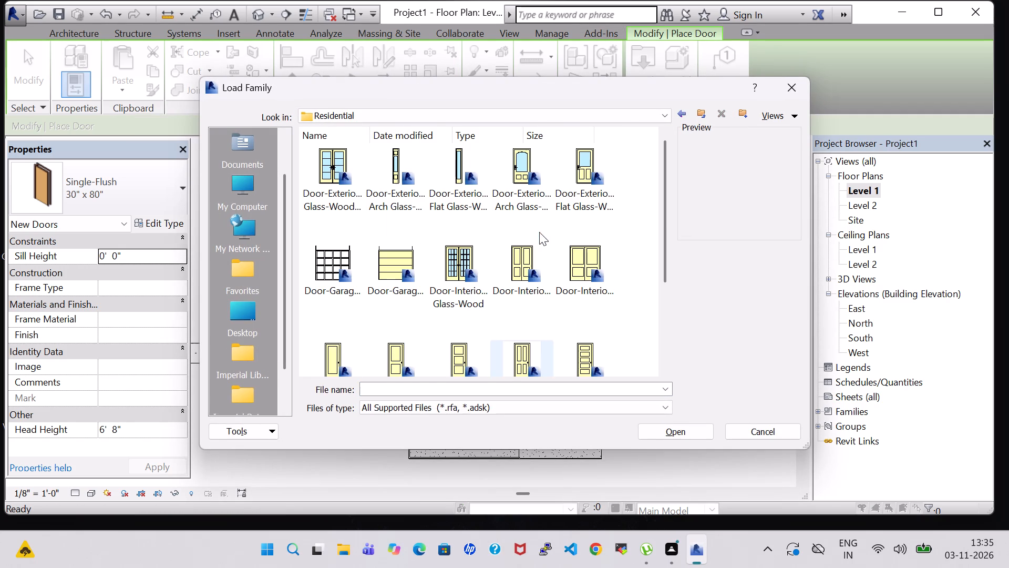
click(582, 248)
click(689, 434)
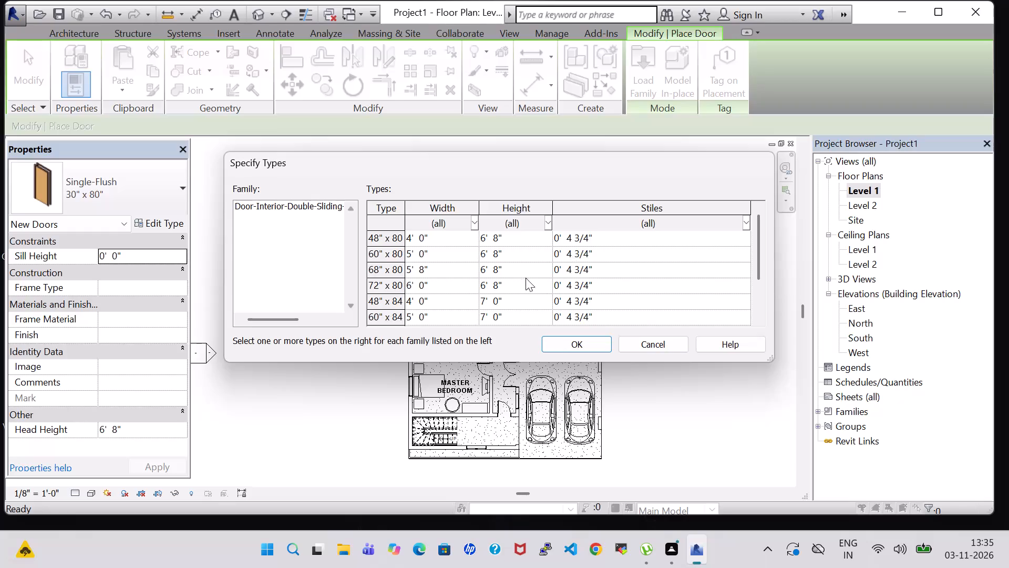
click(447, 238)
click(586, 350)
Place the 48" x 80" double sliding door in the wall between the Living area and the open space east of Bedroom 4.
scroll(551, 249, up, 4)
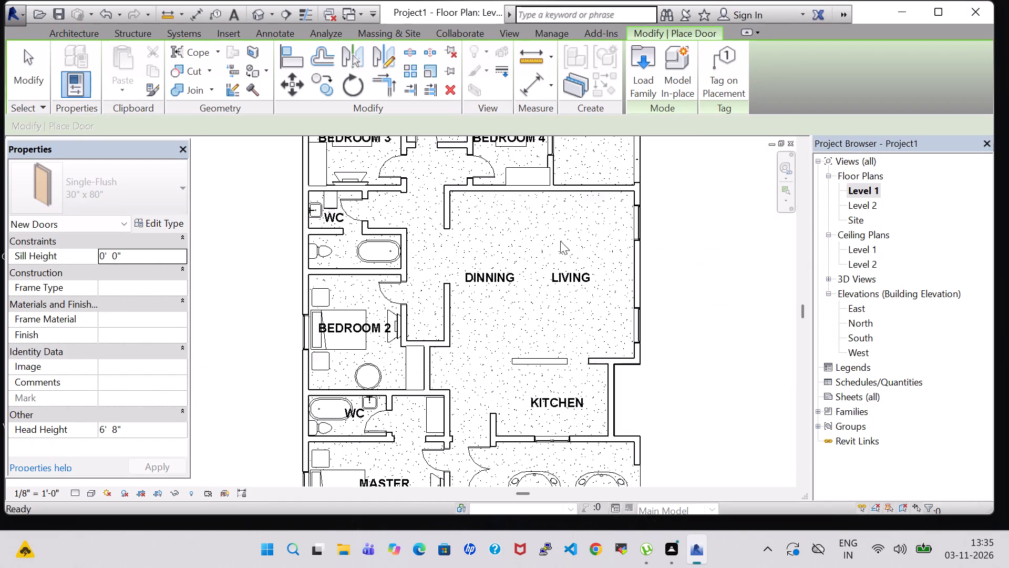
click(595, 190)
key(Escape)
key(Escape)
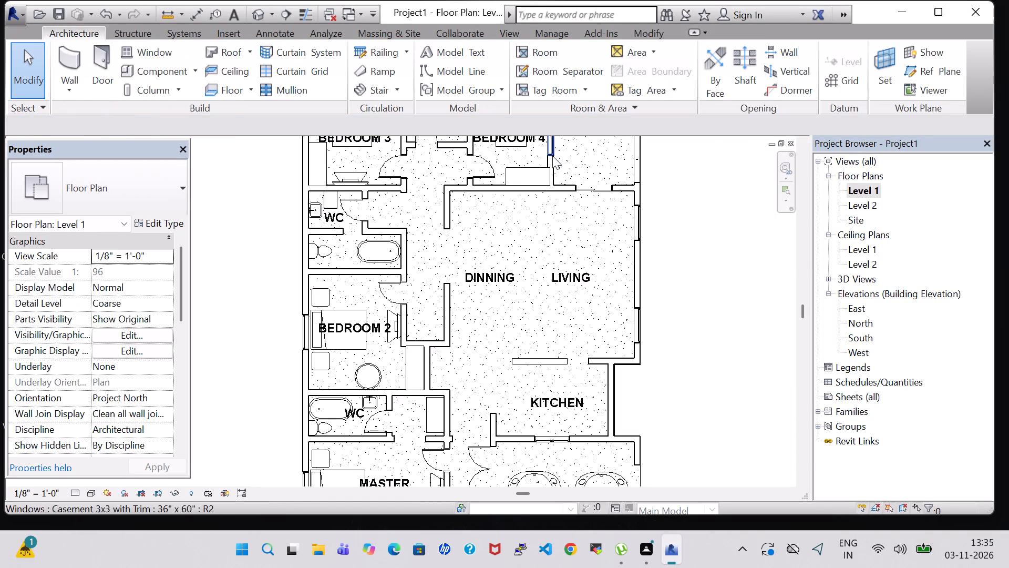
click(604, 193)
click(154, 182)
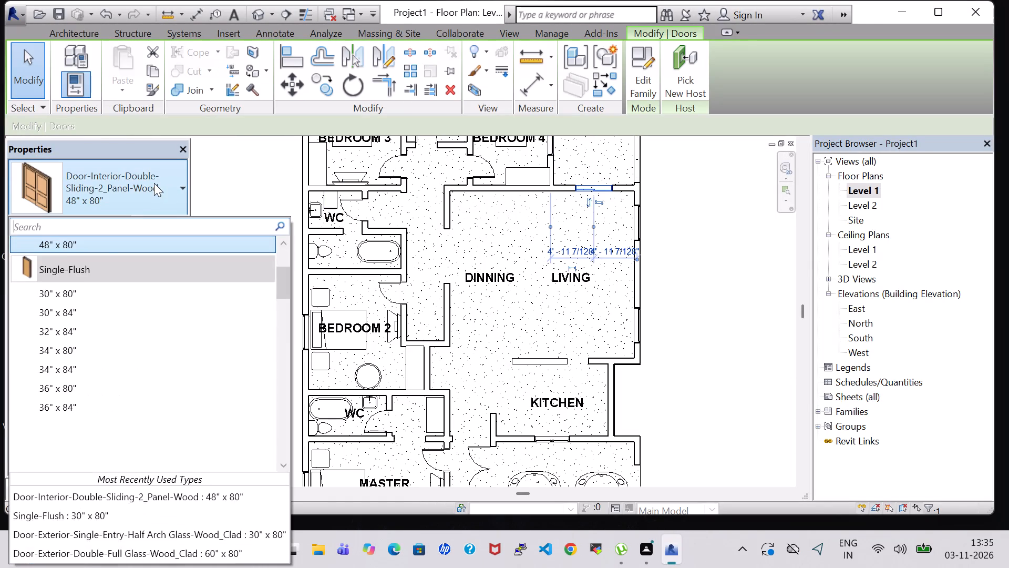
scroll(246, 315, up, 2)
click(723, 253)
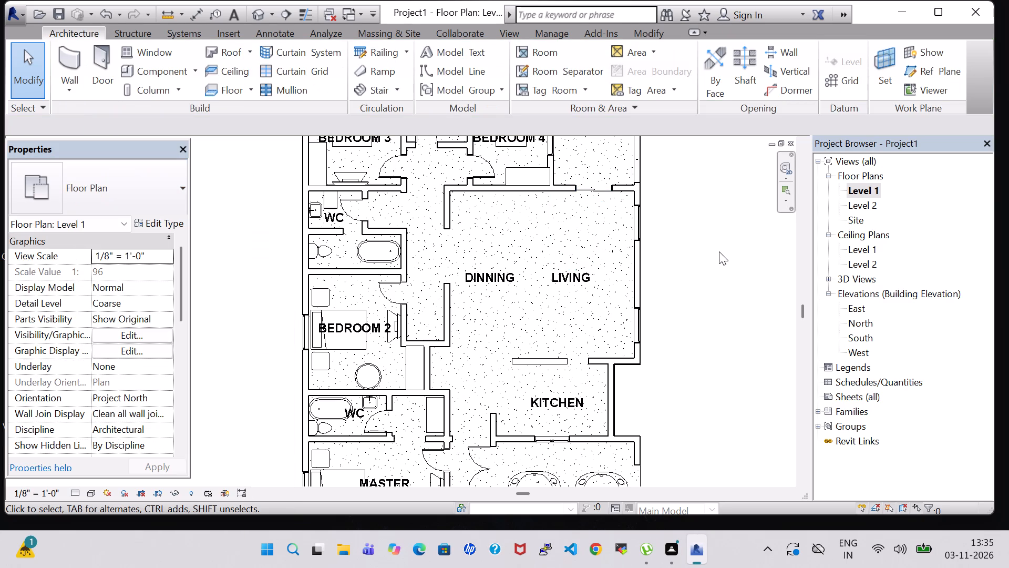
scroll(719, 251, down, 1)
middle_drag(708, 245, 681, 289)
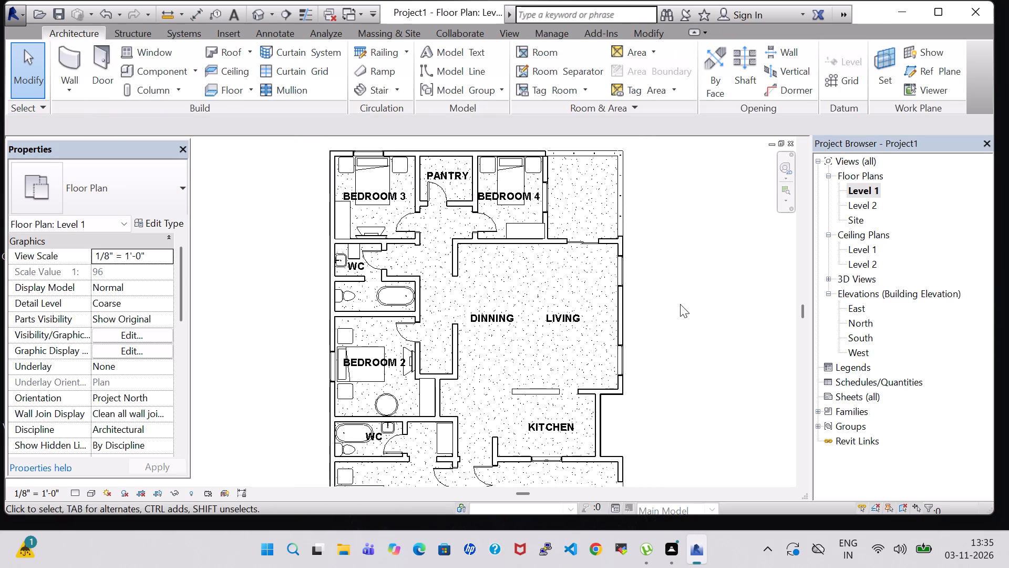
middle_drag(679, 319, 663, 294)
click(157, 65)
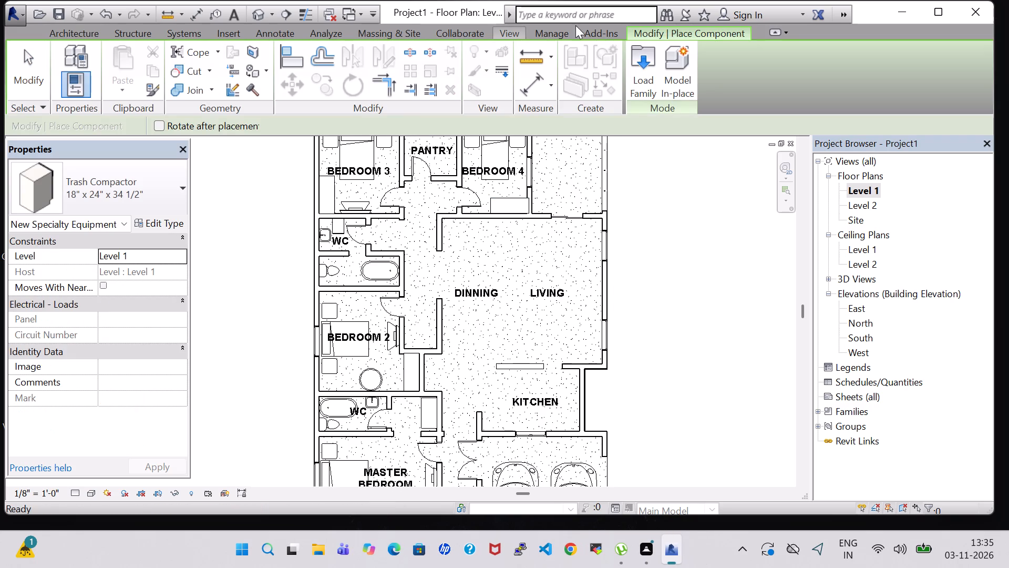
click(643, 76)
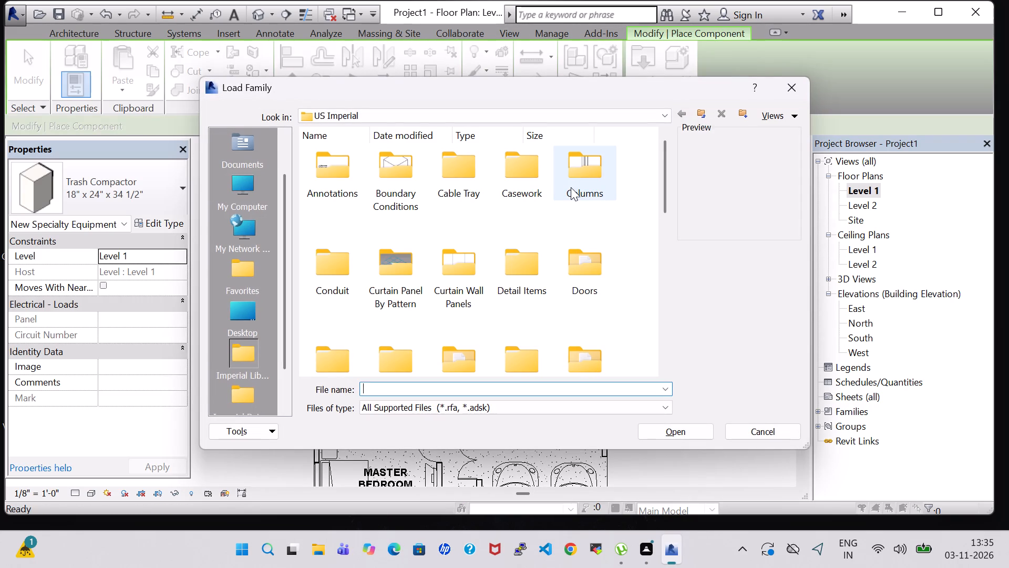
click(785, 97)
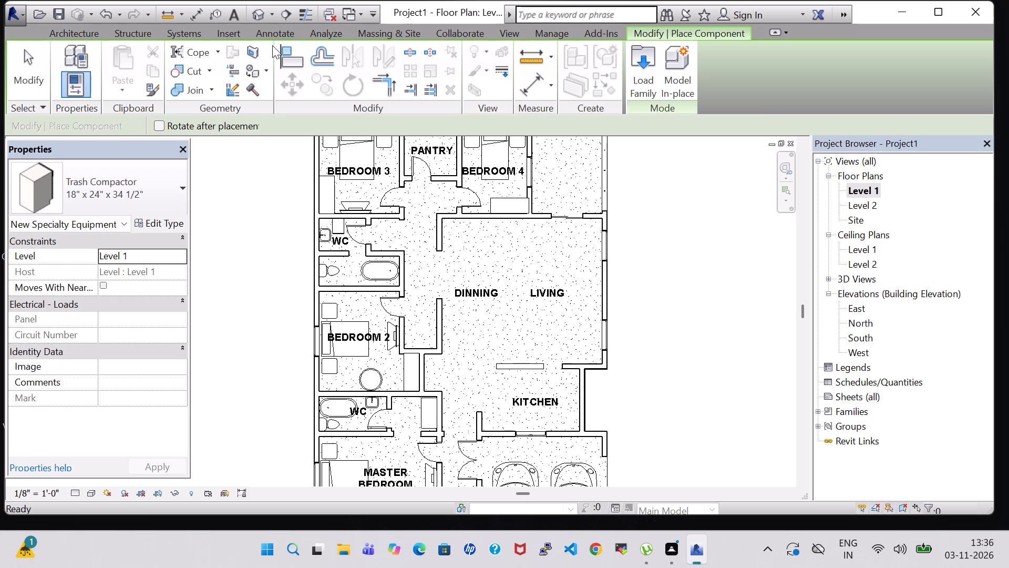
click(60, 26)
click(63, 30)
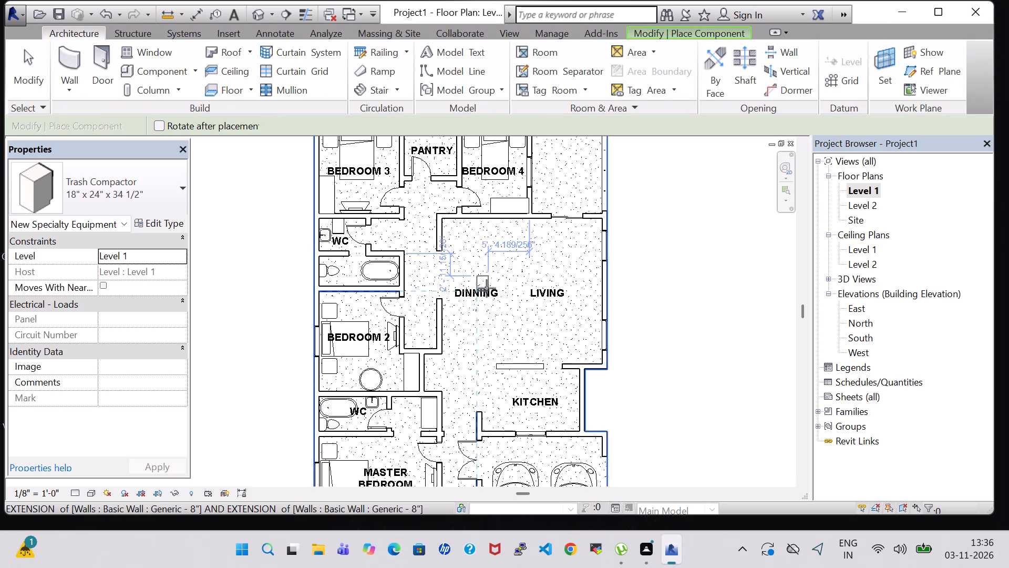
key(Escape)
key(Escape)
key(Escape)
Load the Kitchenette - Medium family from the Domestic folder of the US Imperial Specialty Equipment library.
click(158, 65)
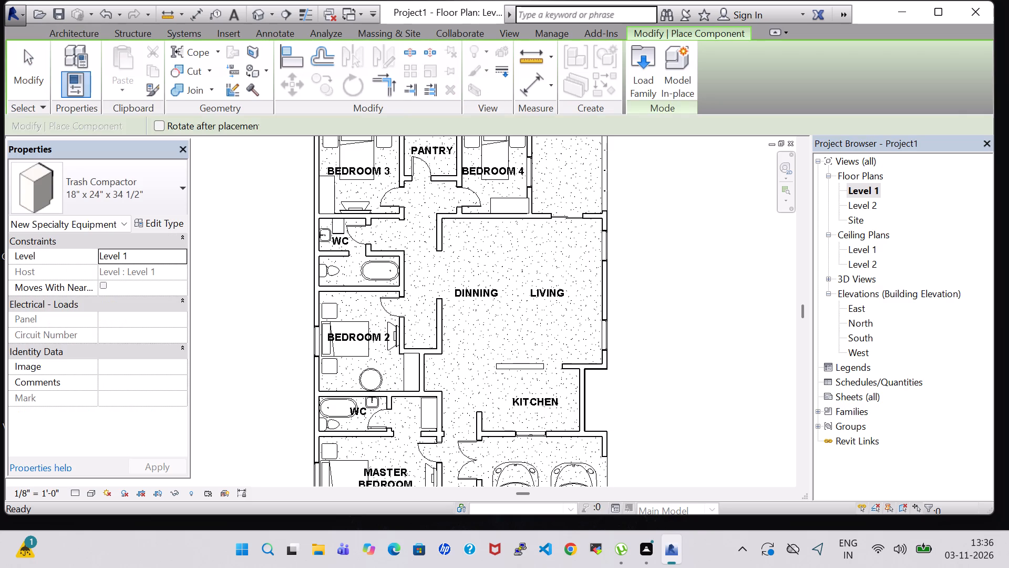
click(636, 80)
scroll(536, 297, down, 1)
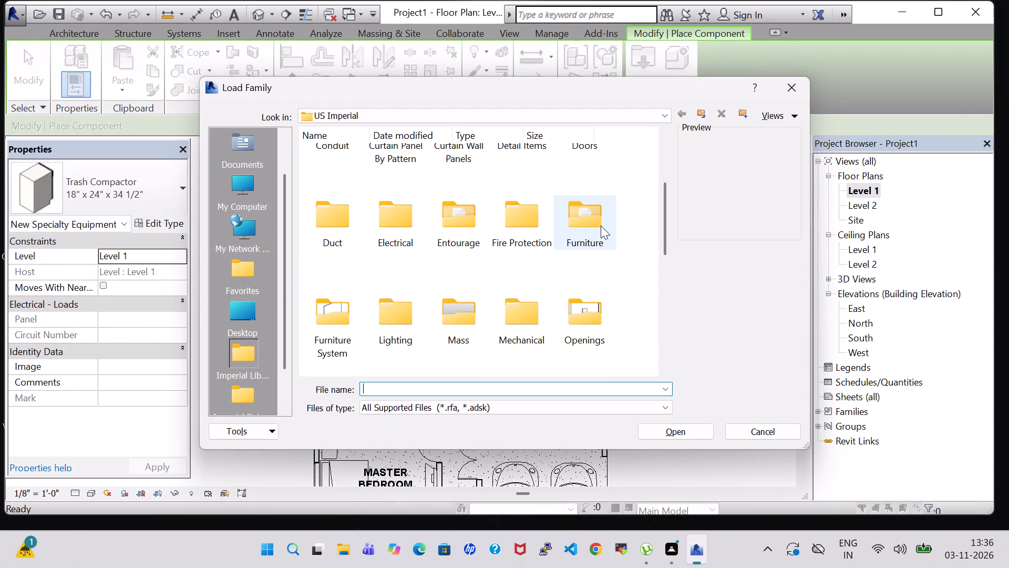
scroll(596, 225, down, 2)
double_click(415, 229)
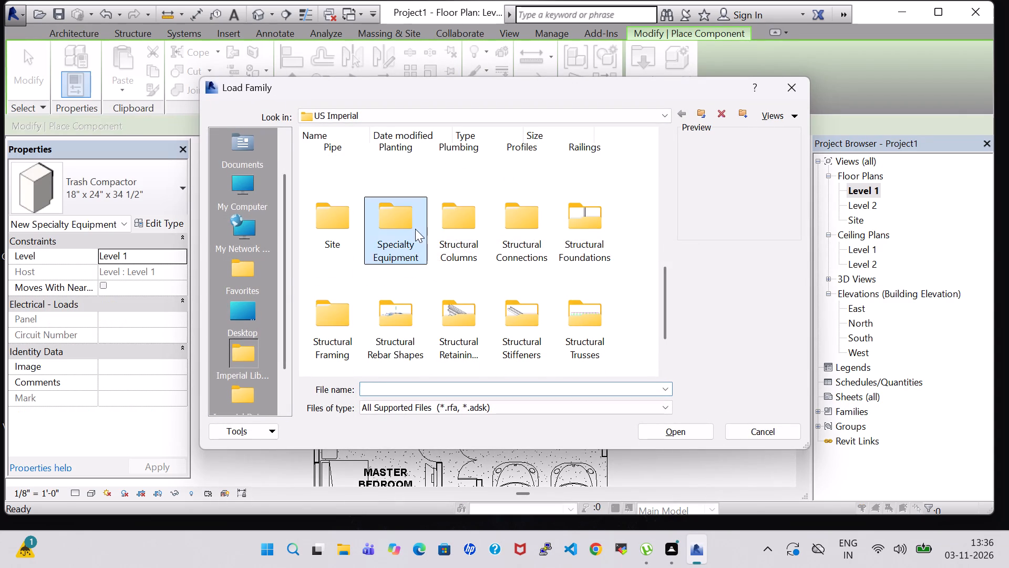
double_click(411, 180)
scroll(429, 207, down, 1)
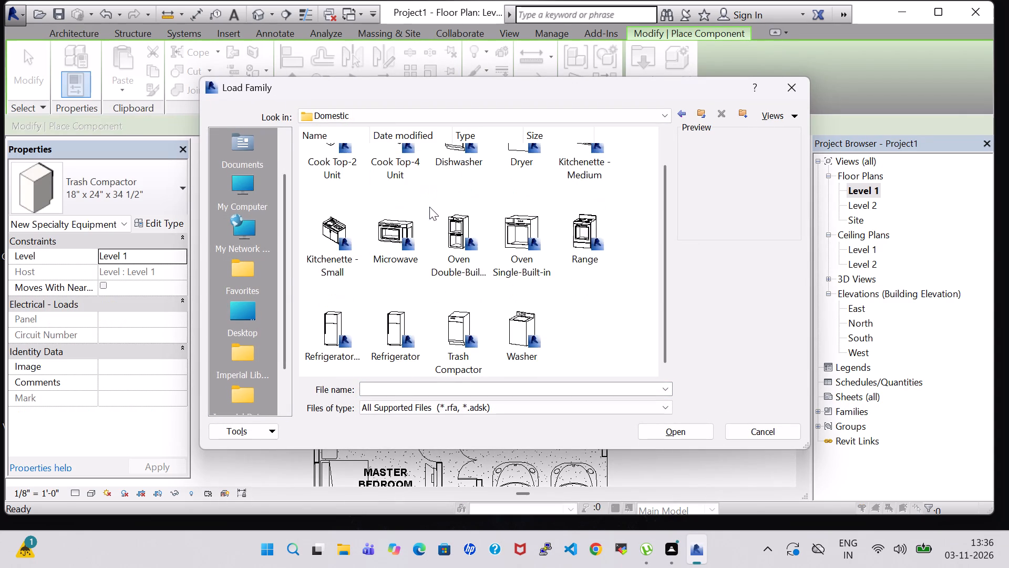
scroll(507, 236, up, 2)
click(556, 180)
click(683, 430)
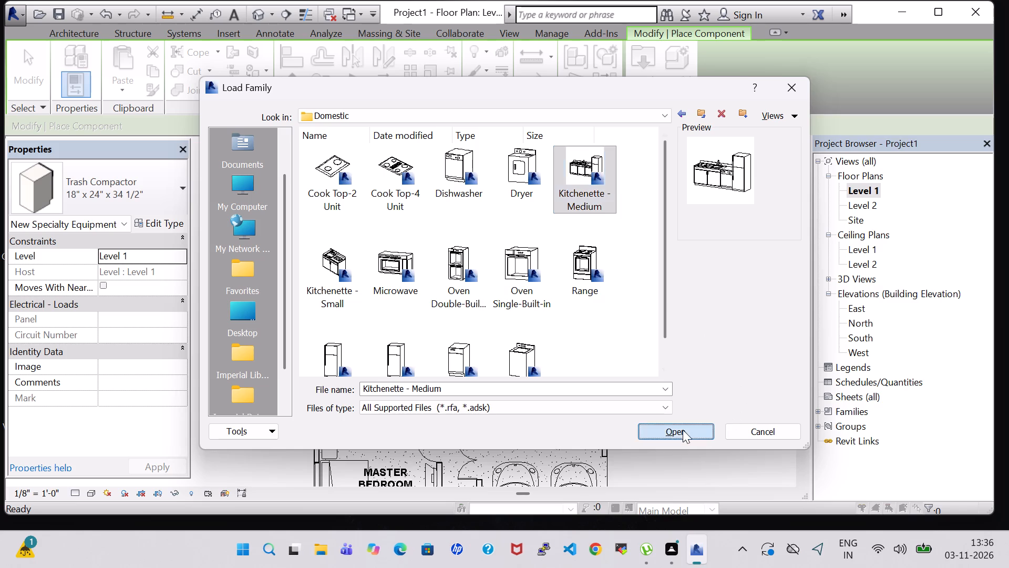
Place the Kitchenette - Medium against the kitchen's south wall at the window, rotated with its cooktop at the east end.
scroll(545, 398, up, 4)
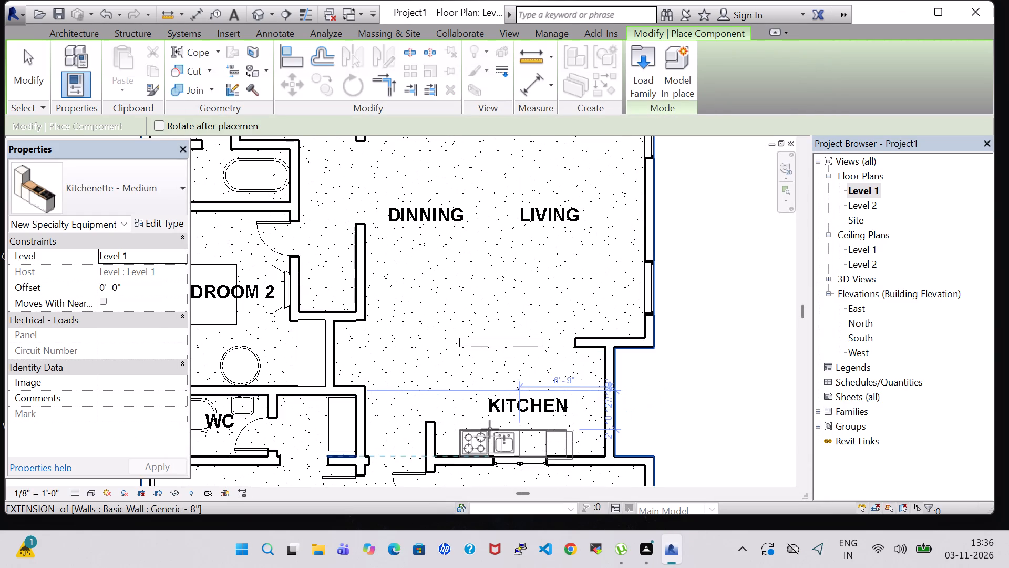
key(space)
key(space)
key(space)
key(space)
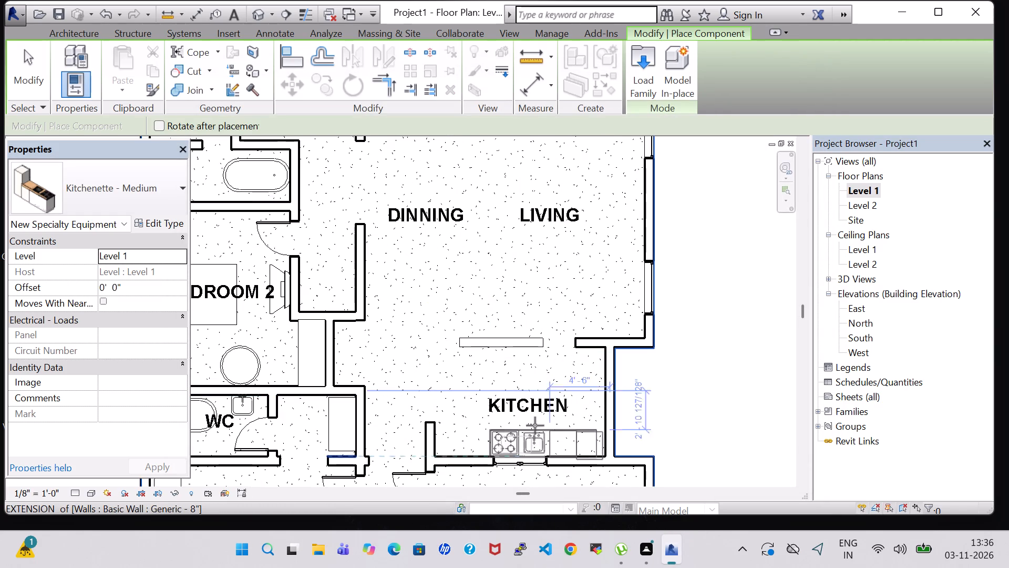
key(space)
key(space)
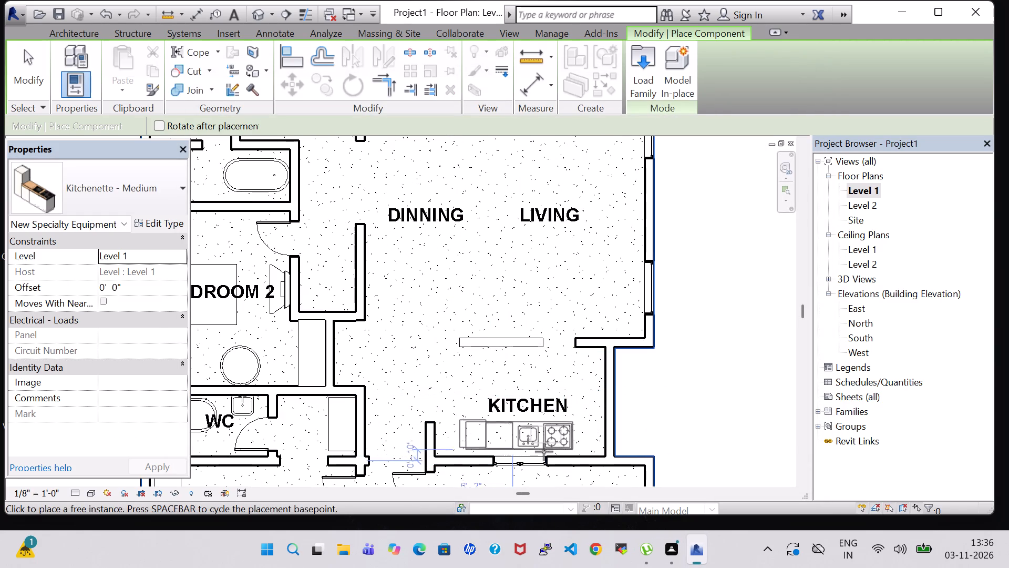
click(544, 453)
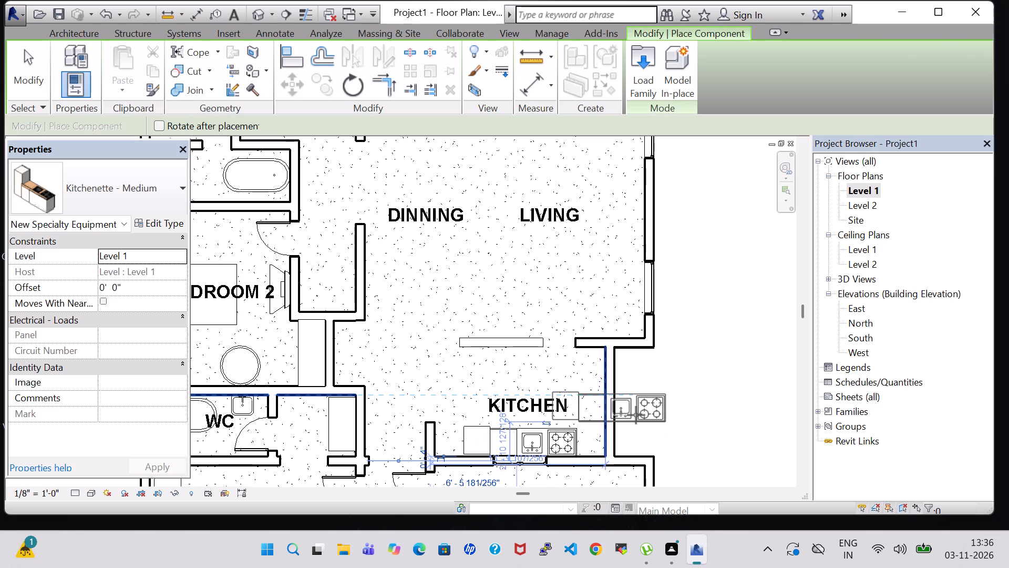
key(Escape)
key(Escape)
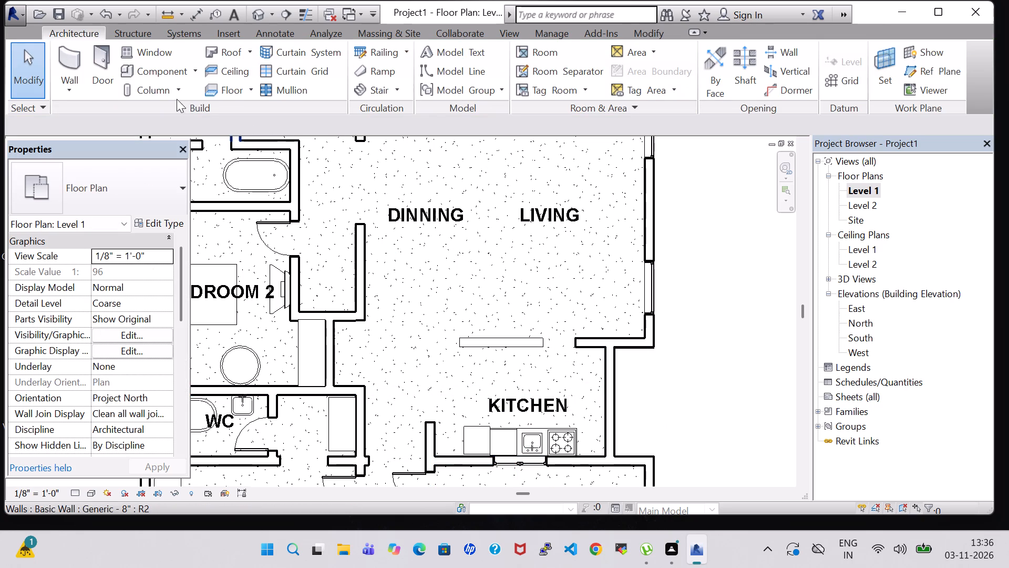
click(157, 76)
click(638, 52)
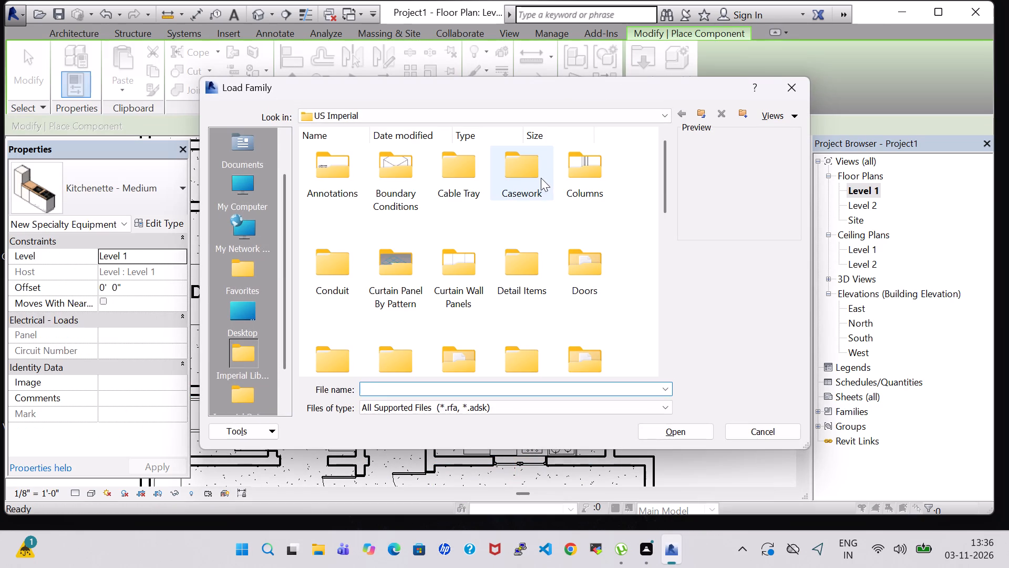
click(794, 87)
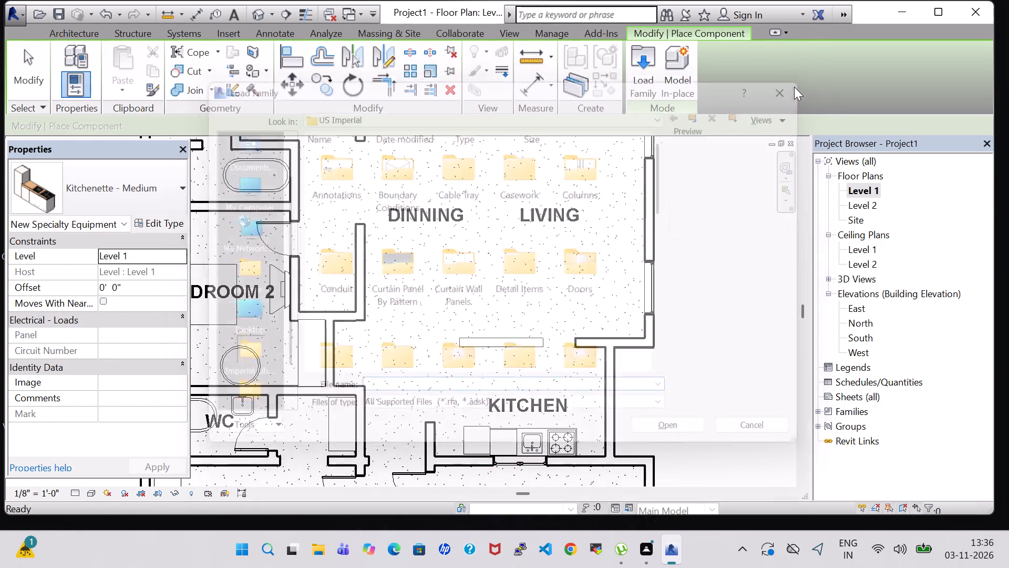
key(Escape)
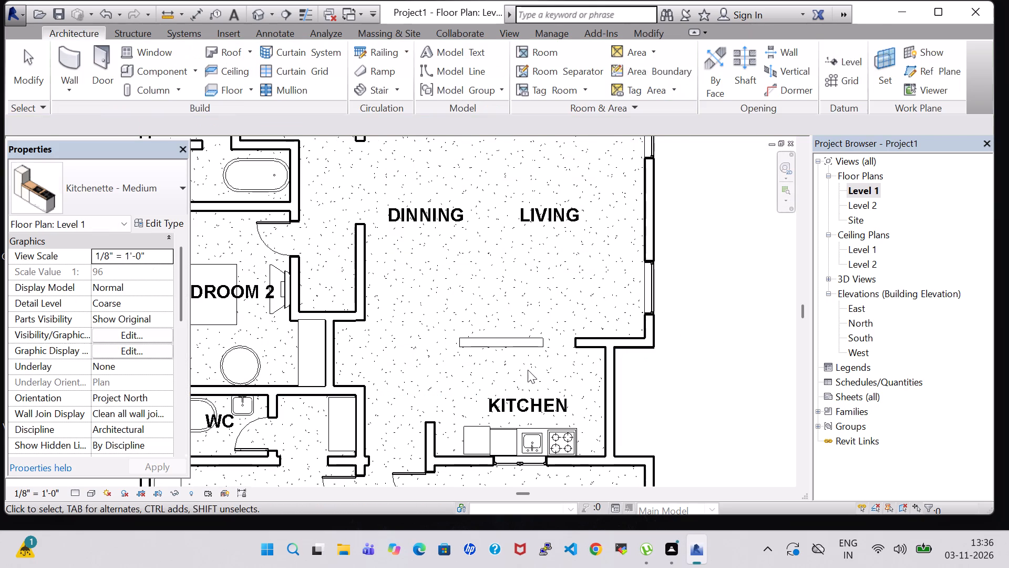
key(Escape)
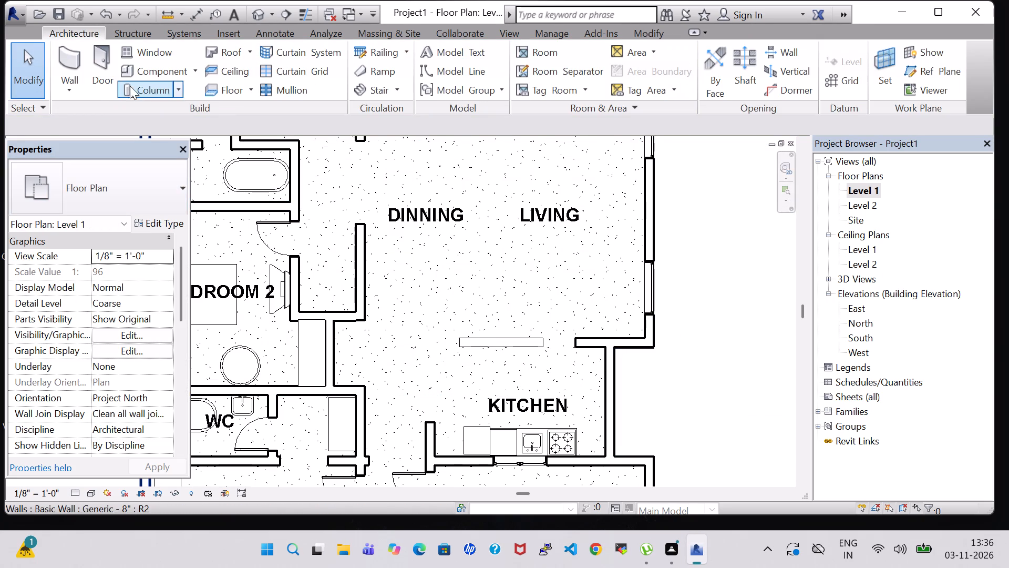
Place a Counter Top w Sink Hole, type 24" Depth, rotated to run along the kitchen's east wall with its sink at the south end.
click(141, 71)
click(148, 181)
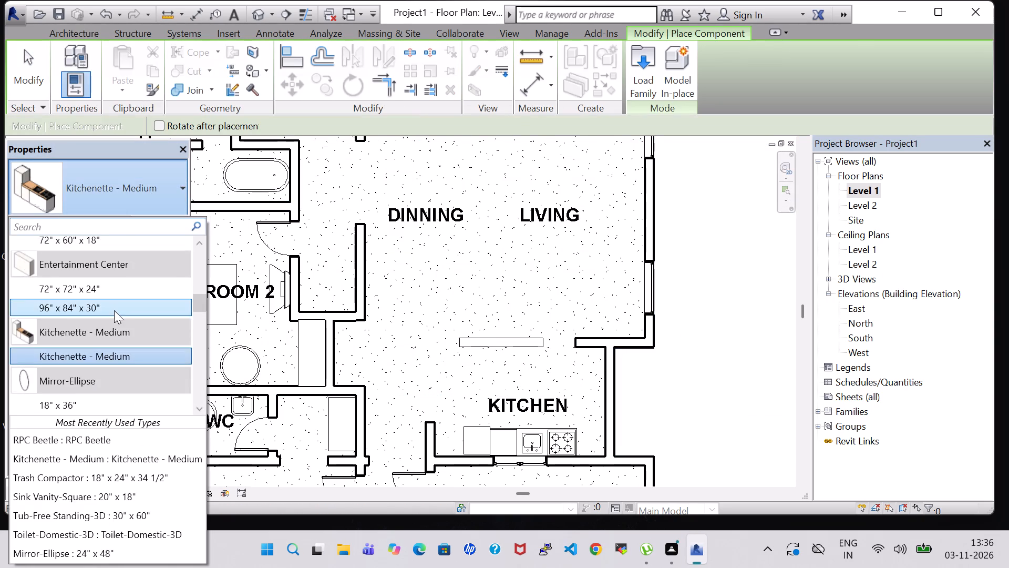
scroll(114, 310, up, 9)
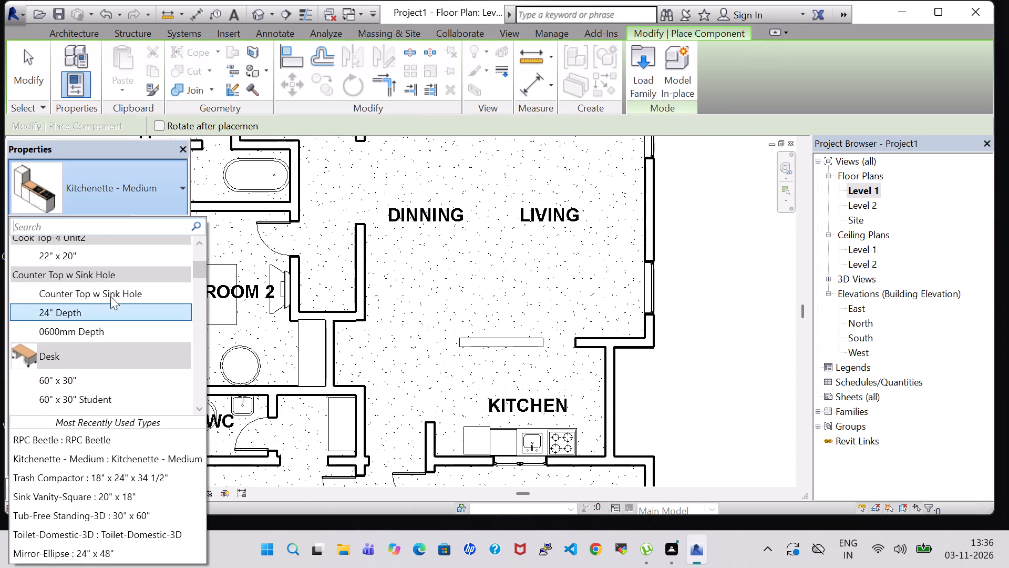
scroll(110, 294, up, 1)
click(100, 351)
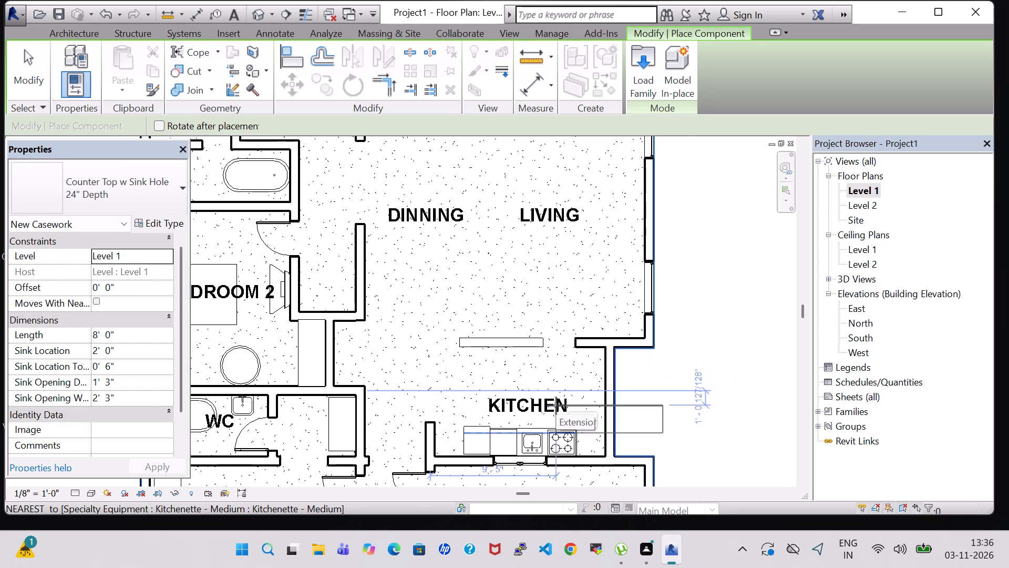
key(space)
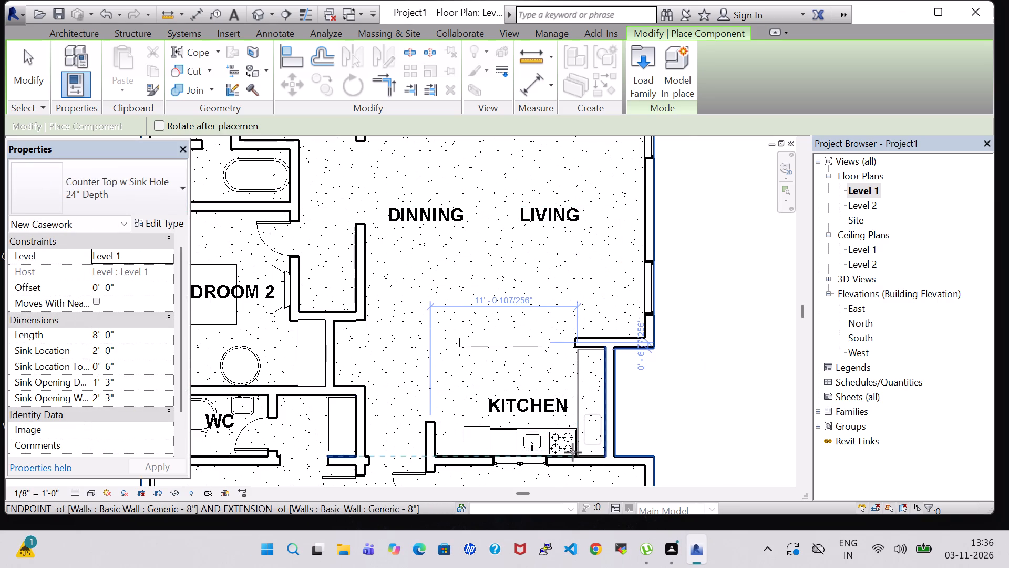
click(573, 452)
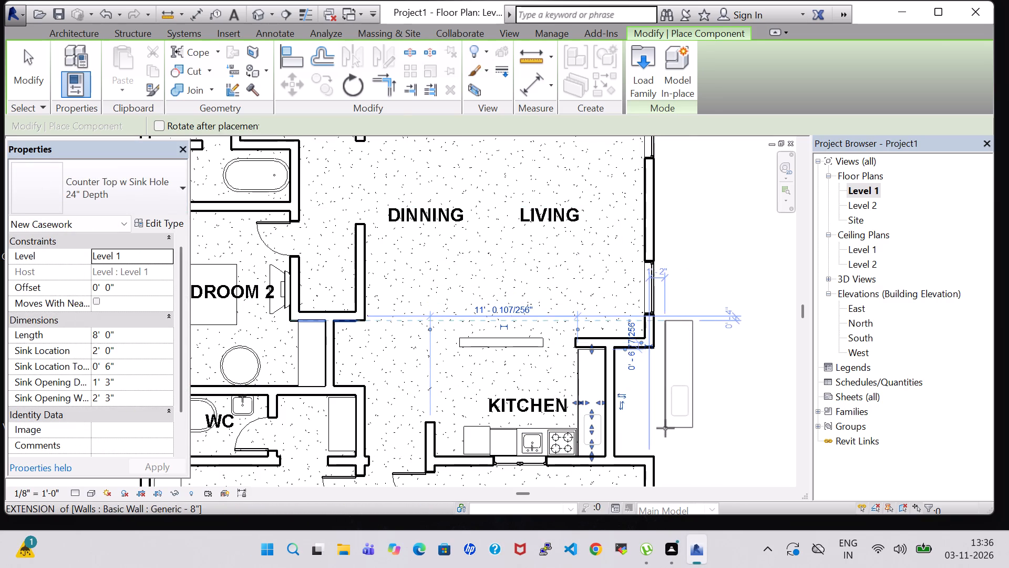
key(Escape)
key(Escape)
Nudge the kitchenette four increments west along the south wall, away from the sink counter.
click(542, 438)
key(Left)
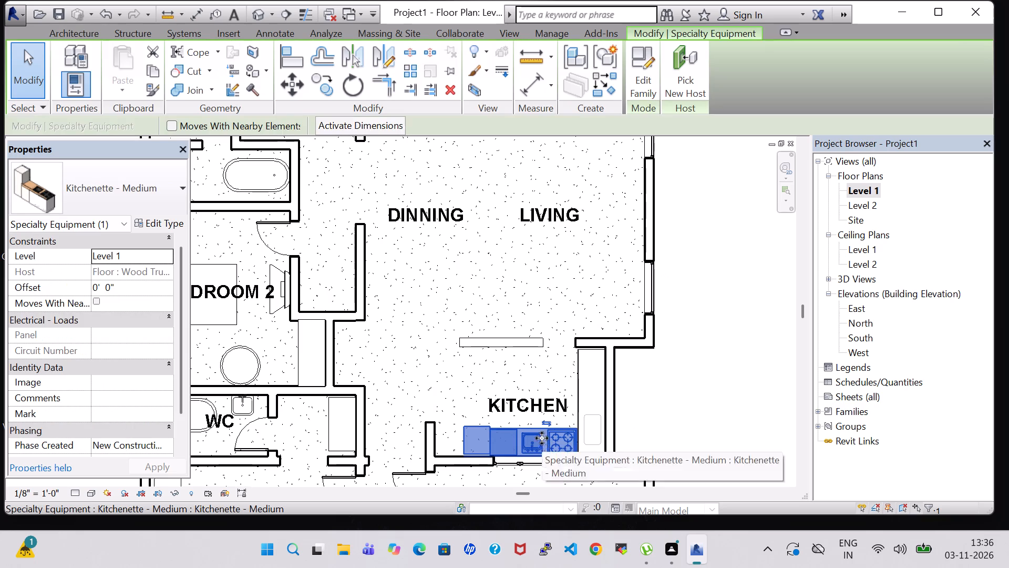
key(Left)
key(Left)
key(Left)
click(732, 405)
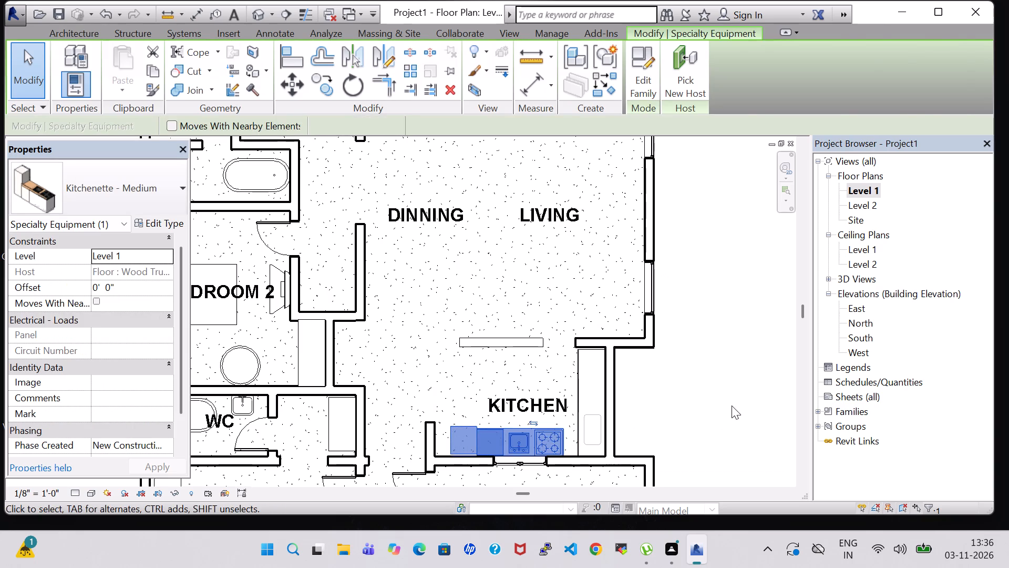
Set the length of the sink counter on the kitchen's east wall to 7' 0".
click(583, 394)
click(154, 220)
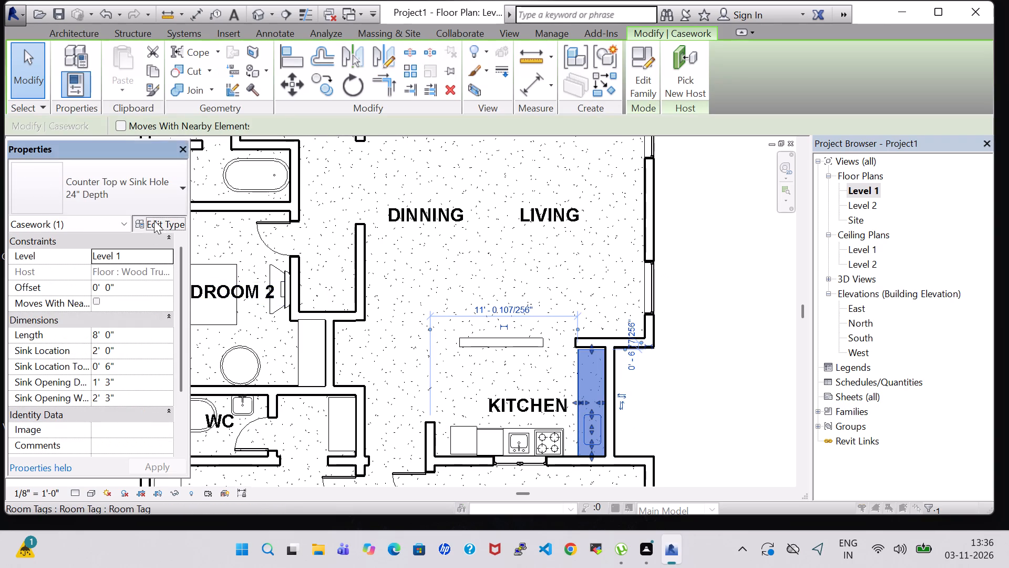
click(641, 63)
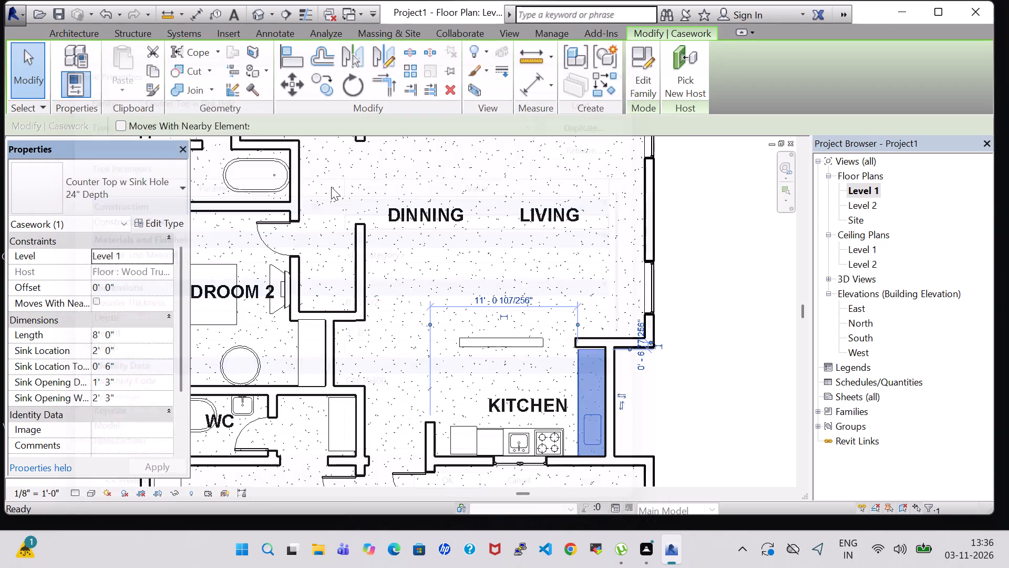
click(99, 332)
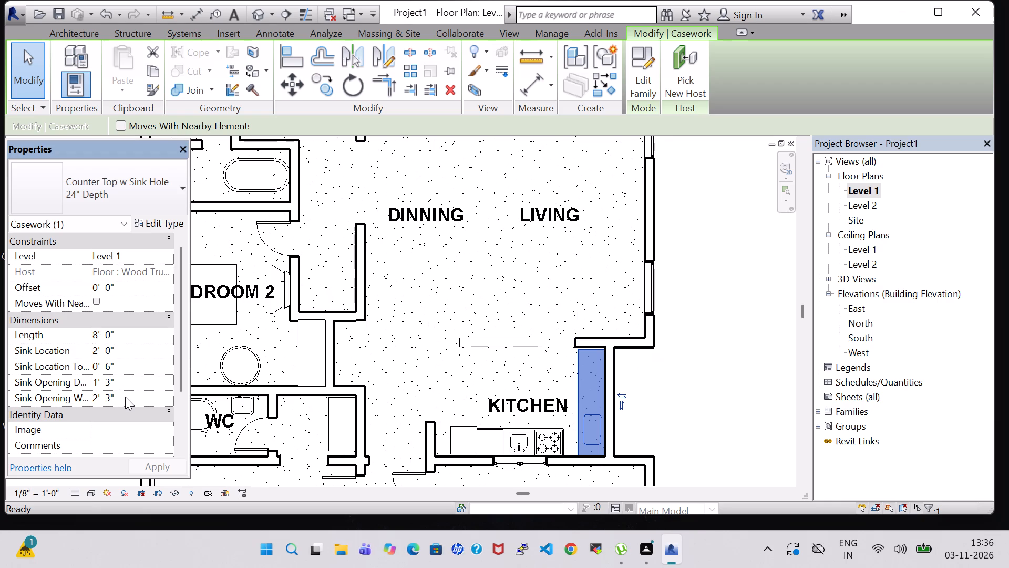
key(BackSpace)
key(7)
key(Return)
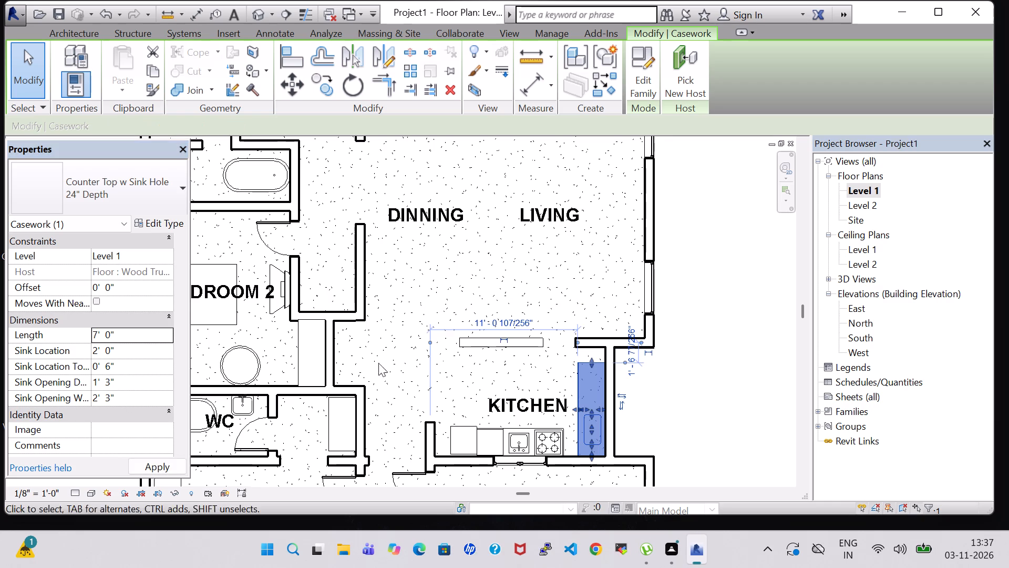
click(646, 376)
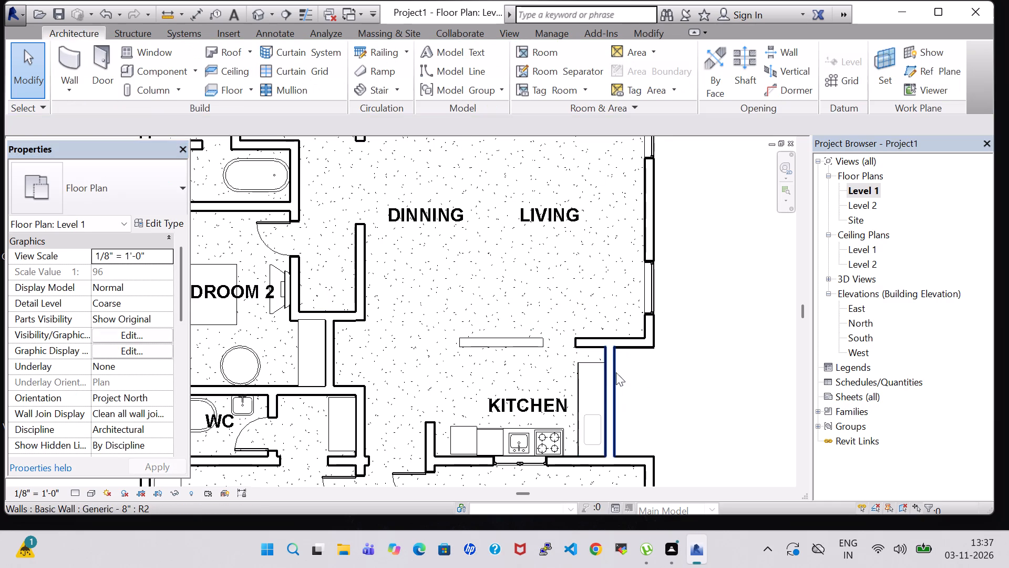
Nudge the sink counter slightly north along the kitchen's east wall, leaving a gap at both of its ends.
click(592, 366)
key(Up)
key(Up)
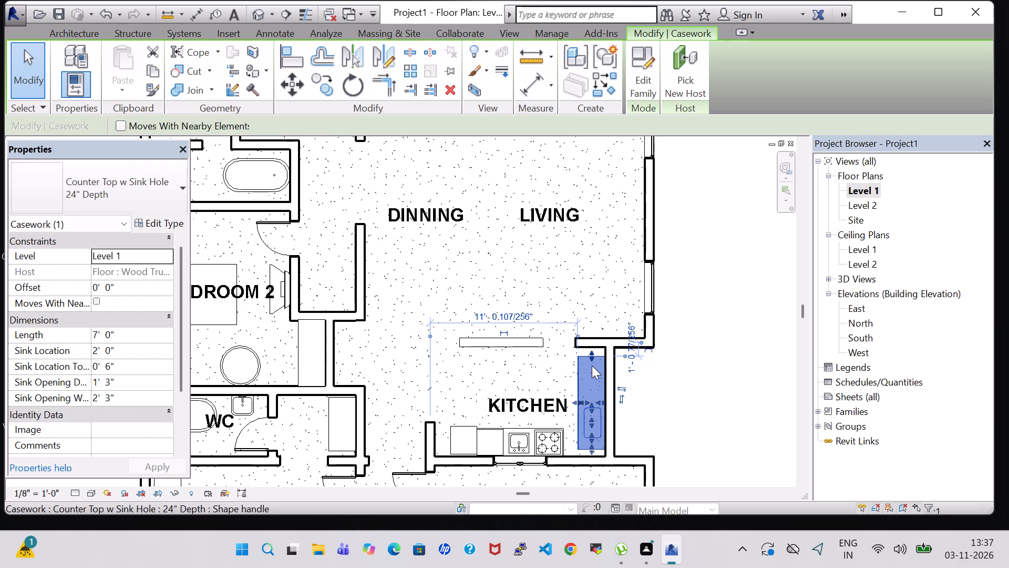
key(Up)
key(Down)
click(697, 392)
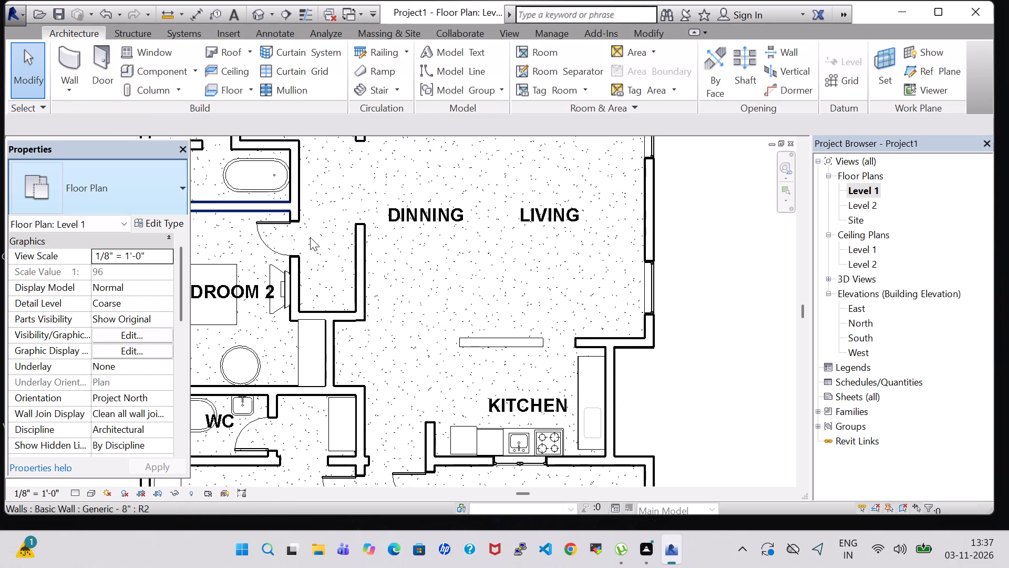
Load the Microwave family from the Domestic folder of the Specialty Equipment library.
click(139, 71)
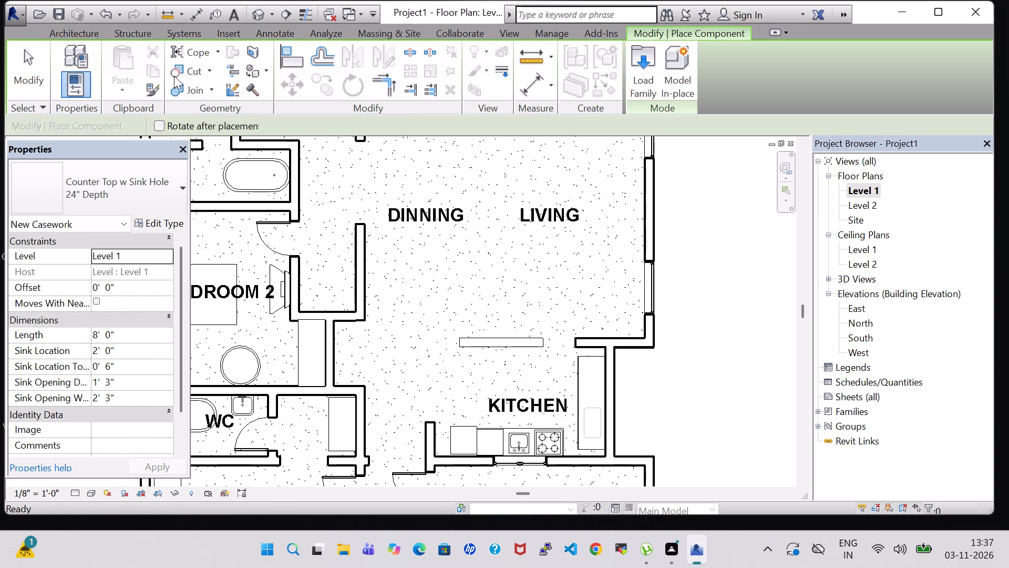
click(640, 67)
scroll(577, 234, down, 1)
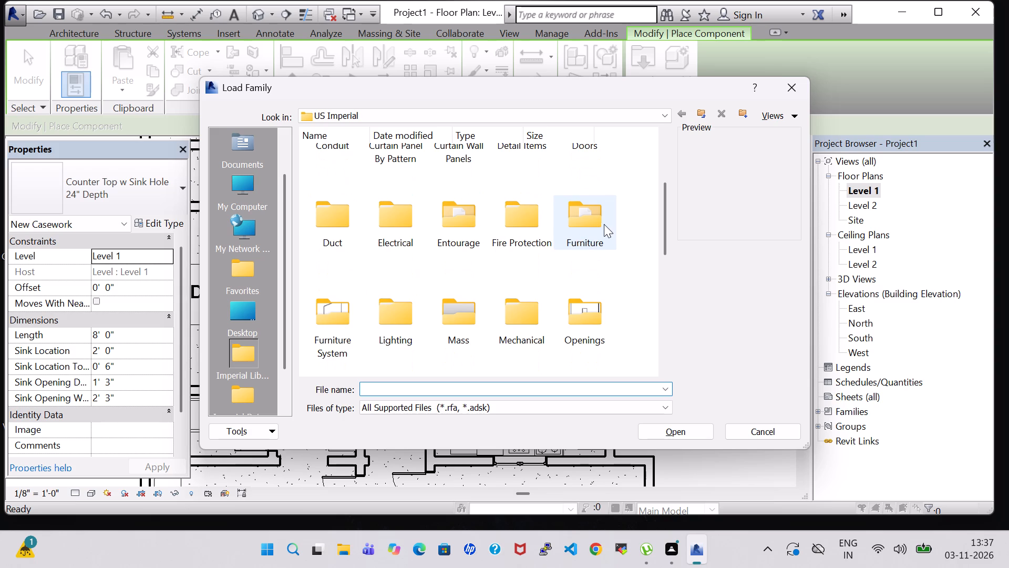
double_click(604, 224)
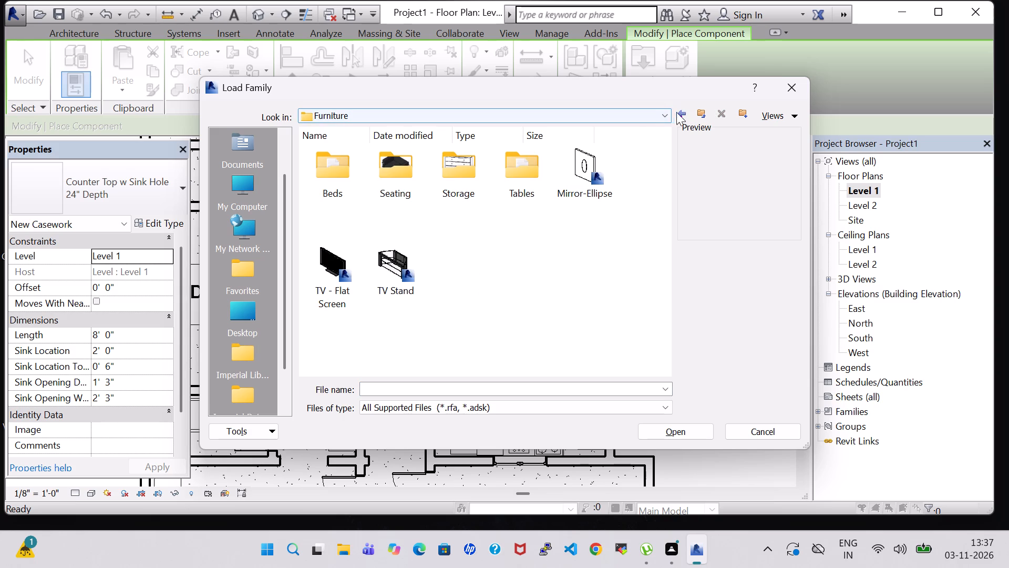
click(683, 113)
scroll(508, 252, down, 2)
scroll(447, 248, down, 1)
double_click(396, 231)
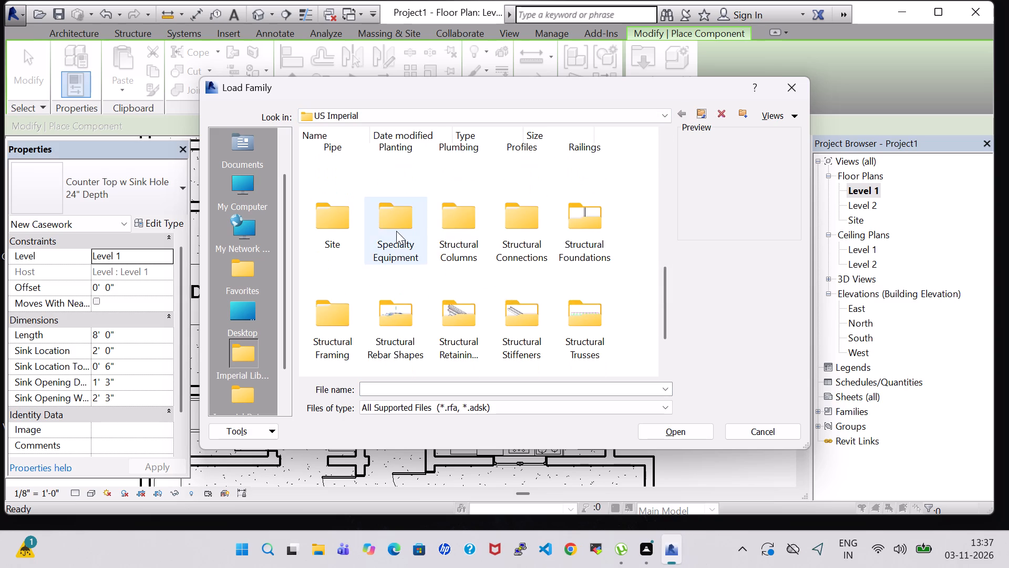
double_click(409, 164)
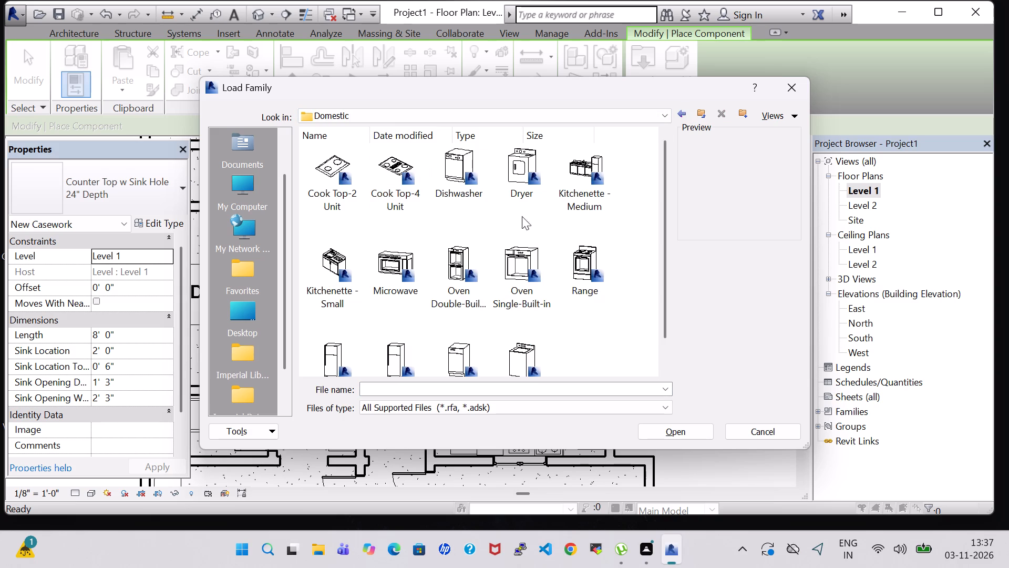
click(375, 265)
click(654, 427)
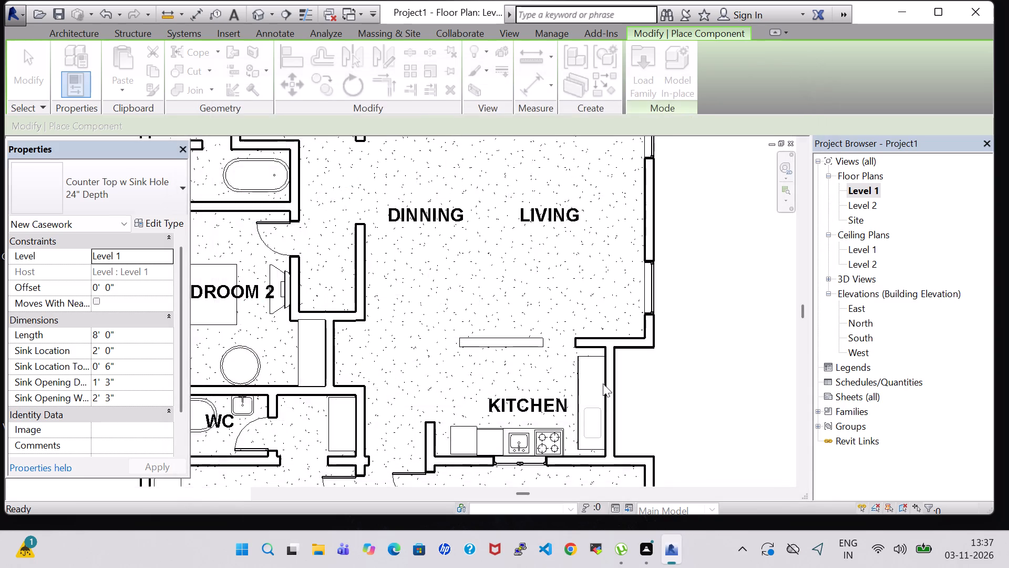
Place a Microwave, type 30" x 16" x 18", rotated to sit on the sink counter's north end along the kitchen's east wall.
scroll(599, 376, up, 5)
key(space)
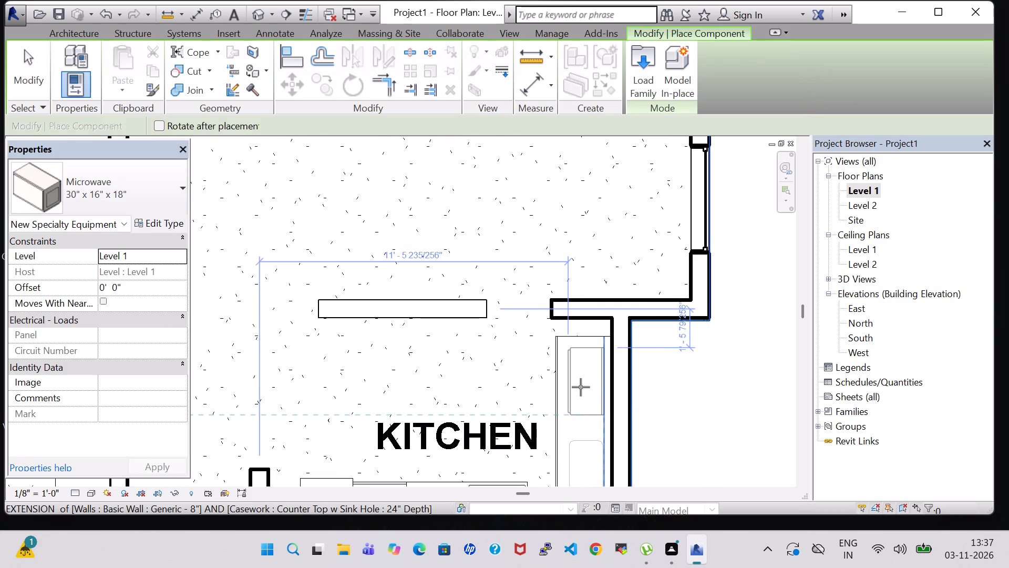
click(581, 387)
key(Escape)
key(Escape)
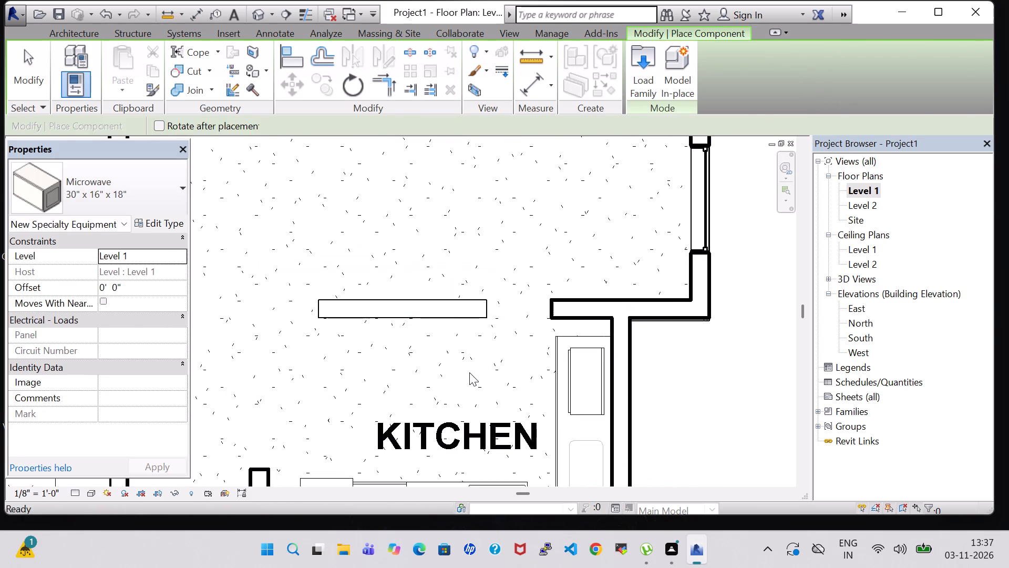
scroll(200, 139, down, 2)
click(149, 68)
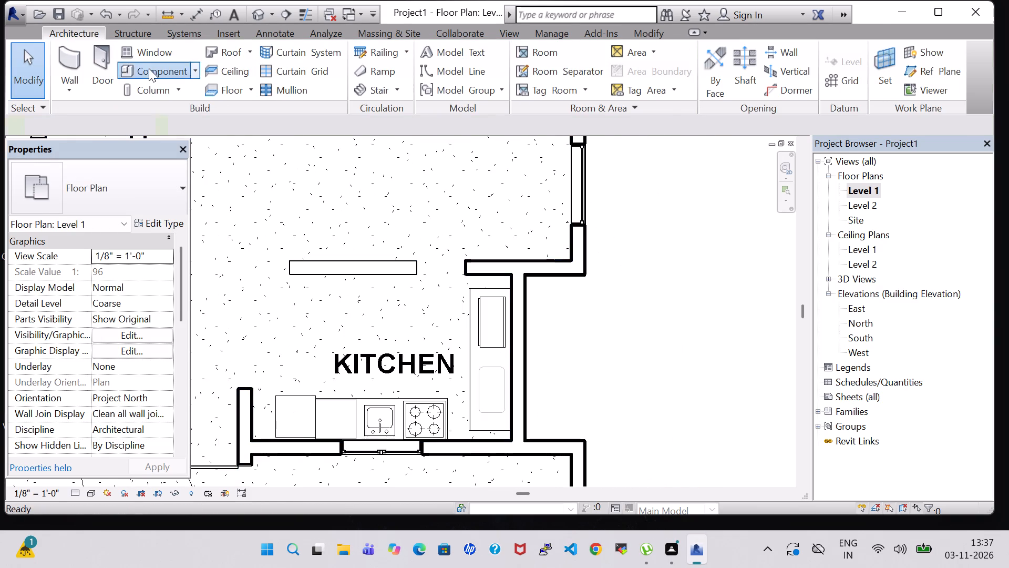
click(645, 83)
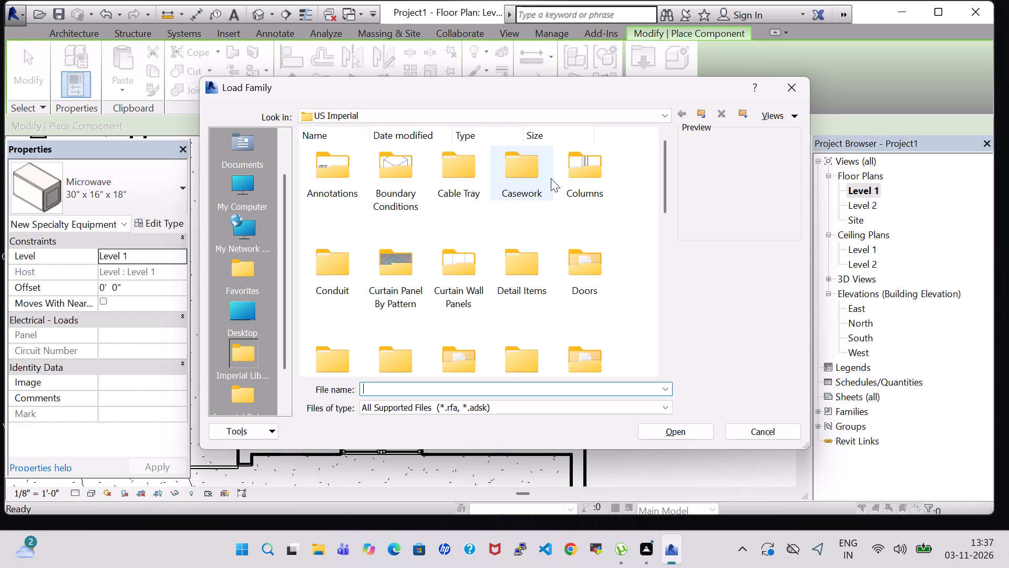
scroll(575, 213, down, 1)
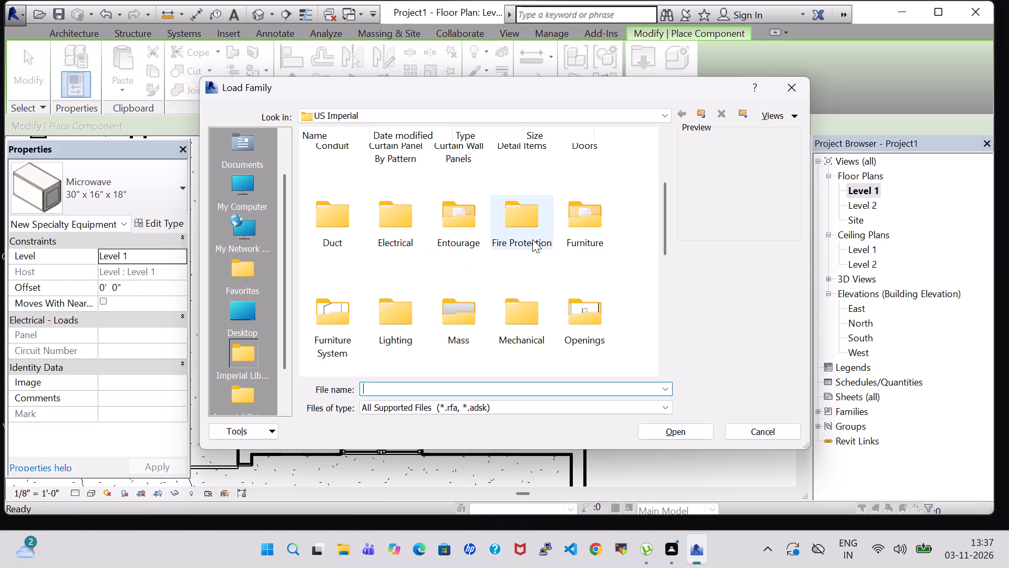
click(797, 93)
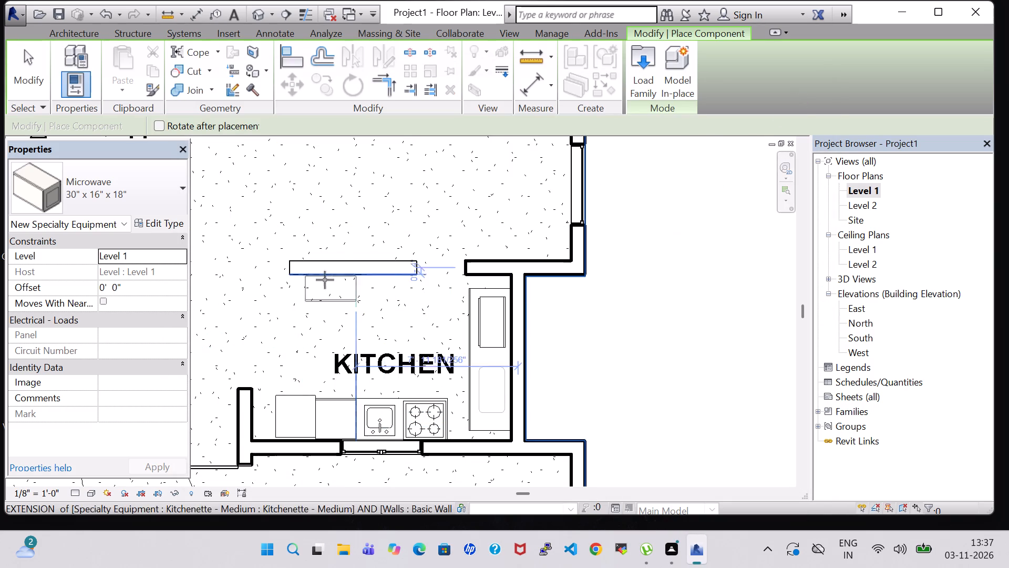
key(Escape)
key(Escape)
Look through the component types already loaded in the project for another kitchen item.
click(165, 76)
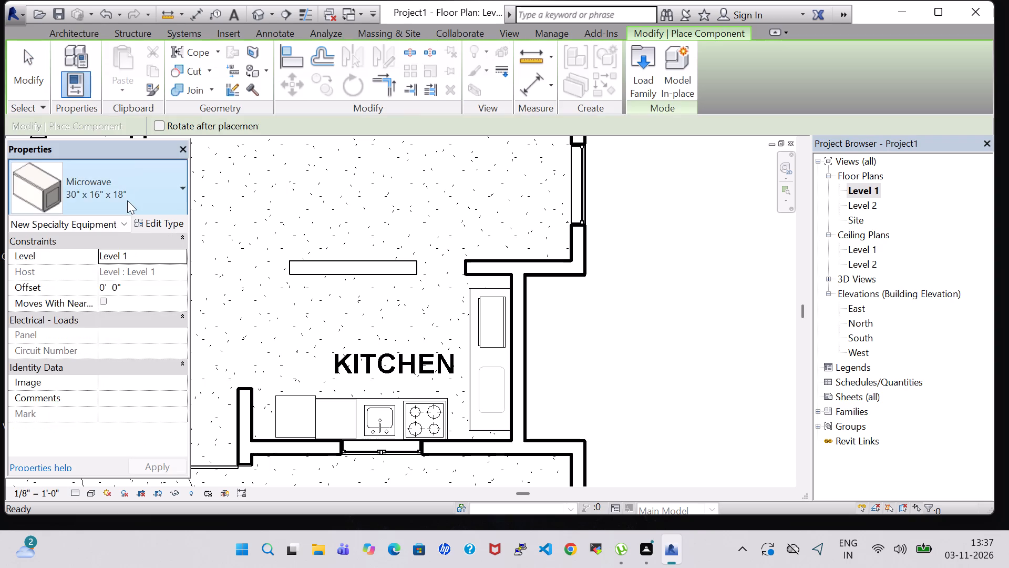
click(127, 200)
scroll(124, 337, up, 3)
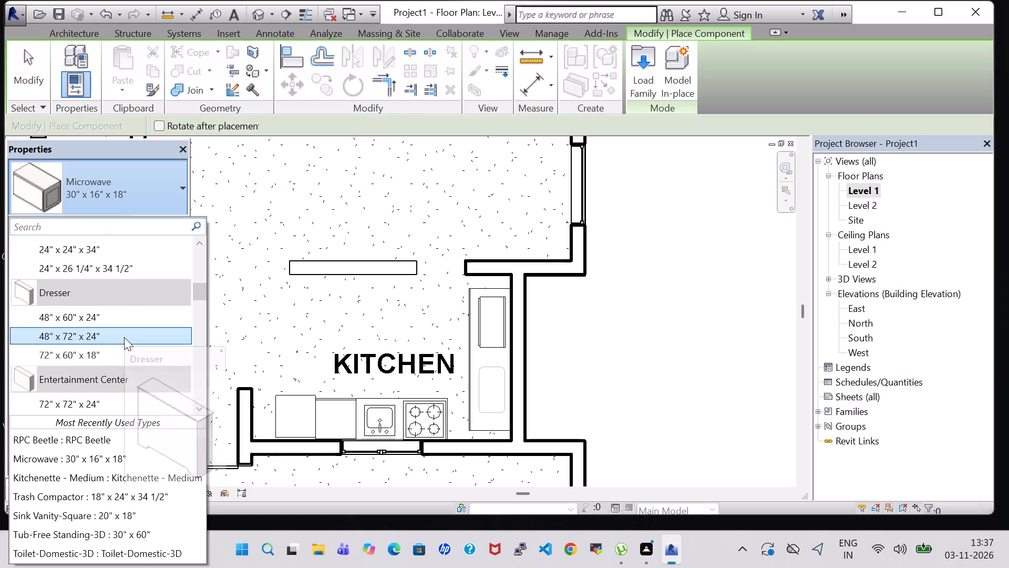
scroll(124, 337, up, 5)
scroll(124, 337, down, 2)
scroll(124, 337, up, 3)
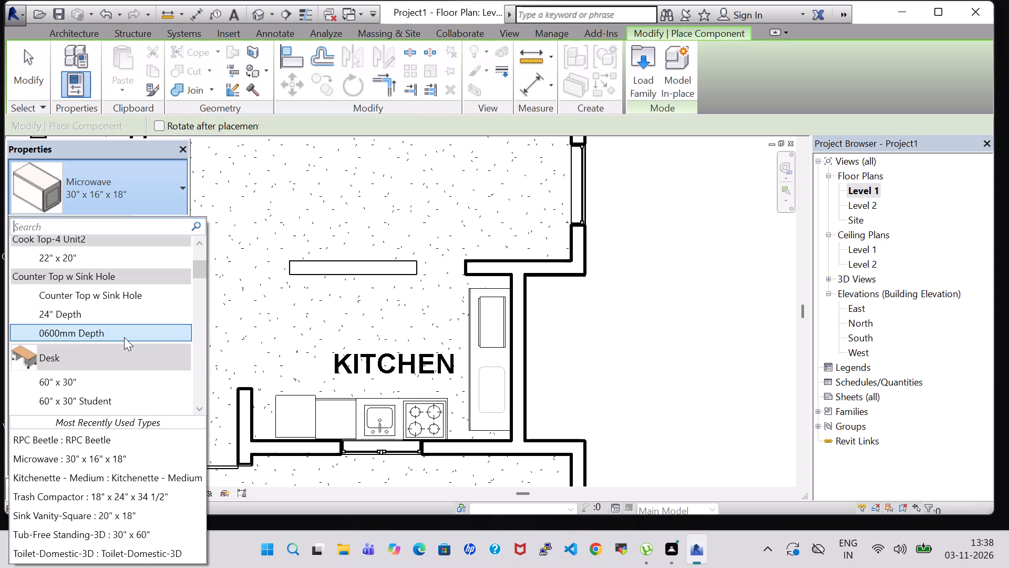
scroll(124, 337, up, 5)
scroll(124, 337, down, 3)
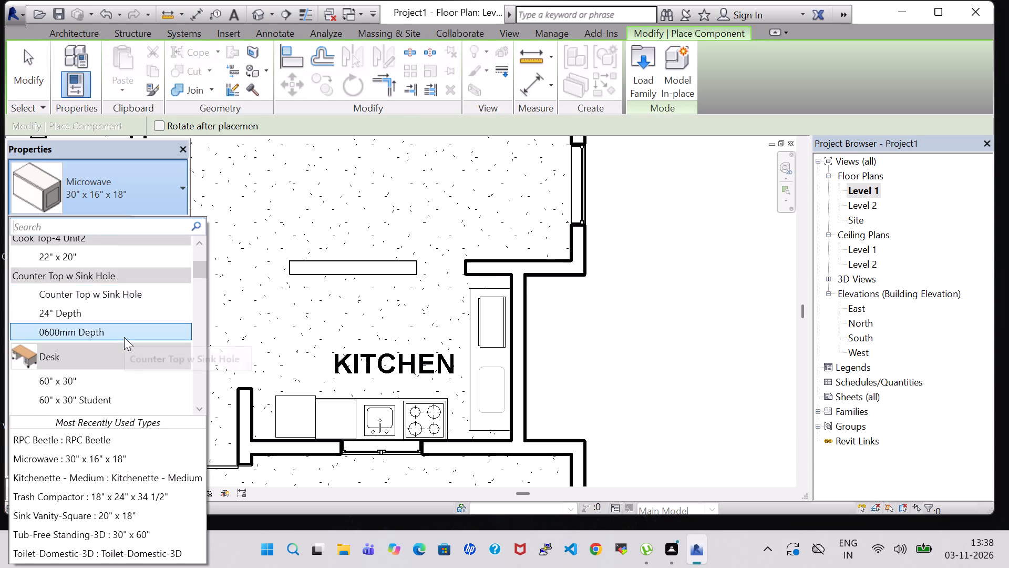
scroll(124, 337, down, 18)
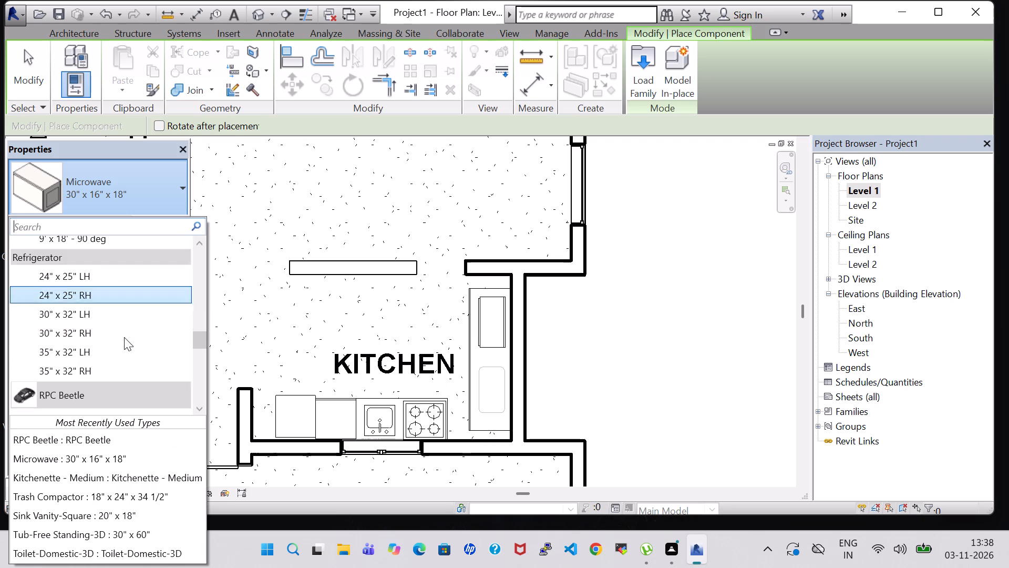
scroll(124, 337, down, 5)
click(80, 30)
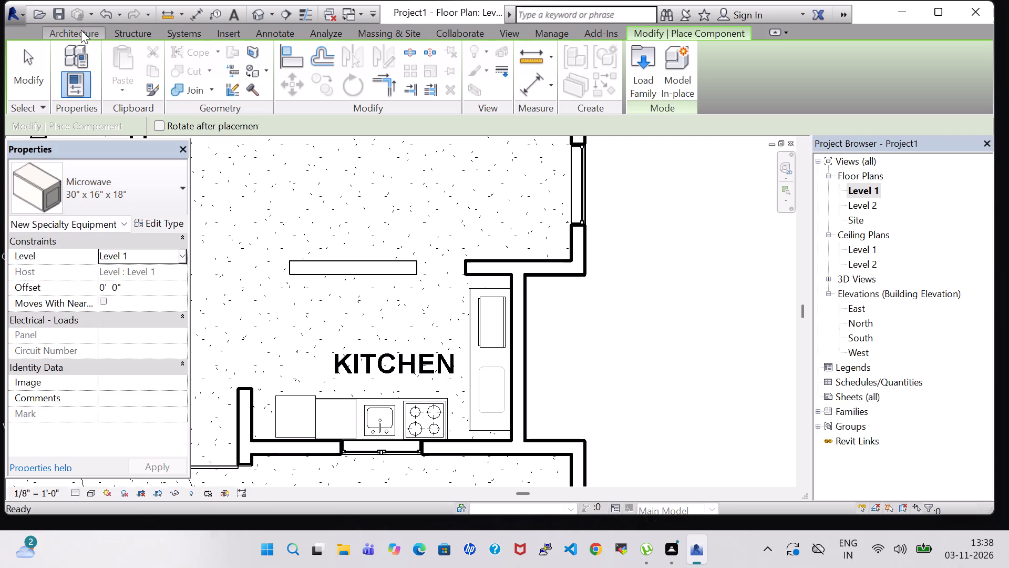
click(70, 35)
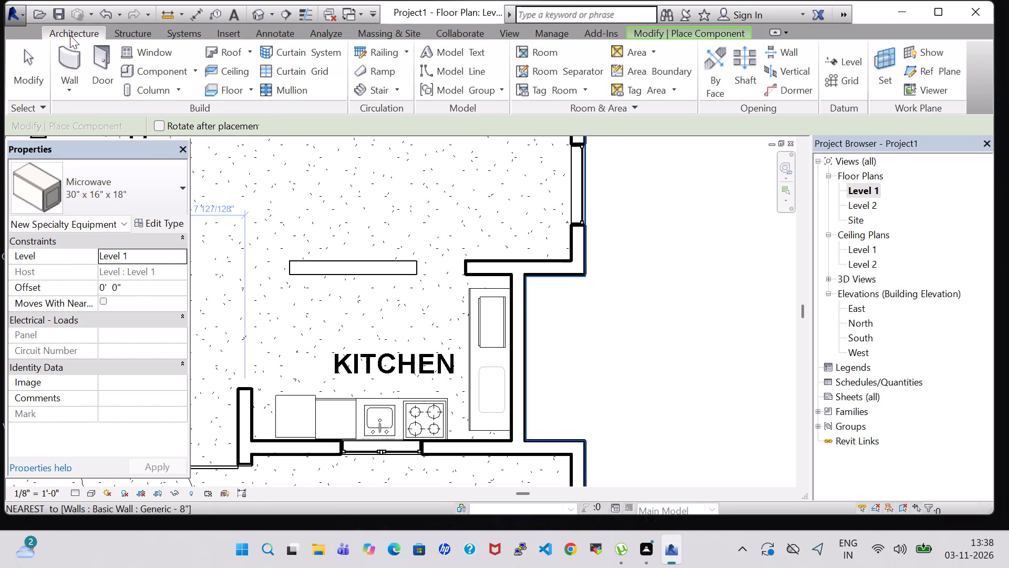
click(131, 64)
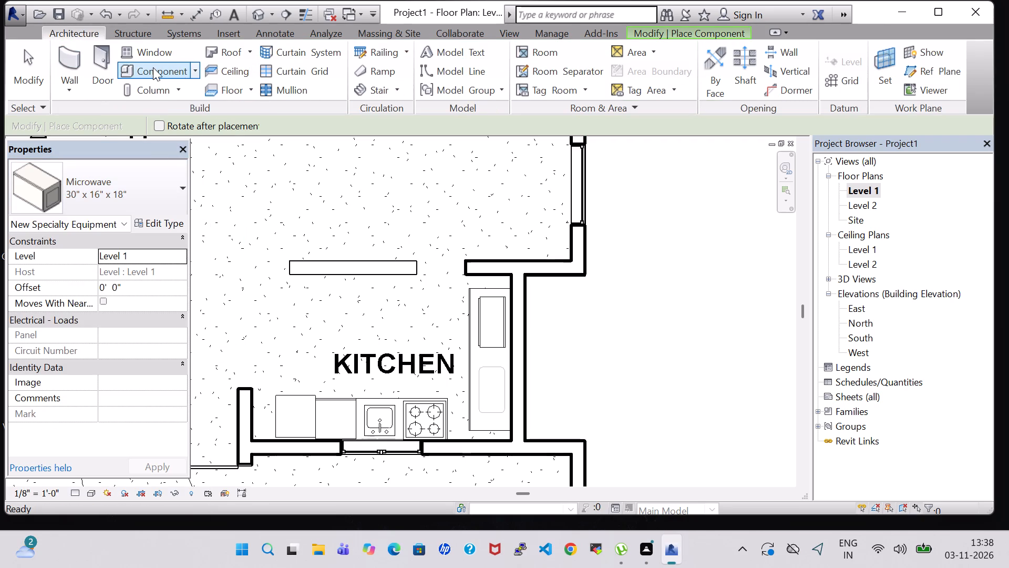
click(153, 67)
key(Escape)
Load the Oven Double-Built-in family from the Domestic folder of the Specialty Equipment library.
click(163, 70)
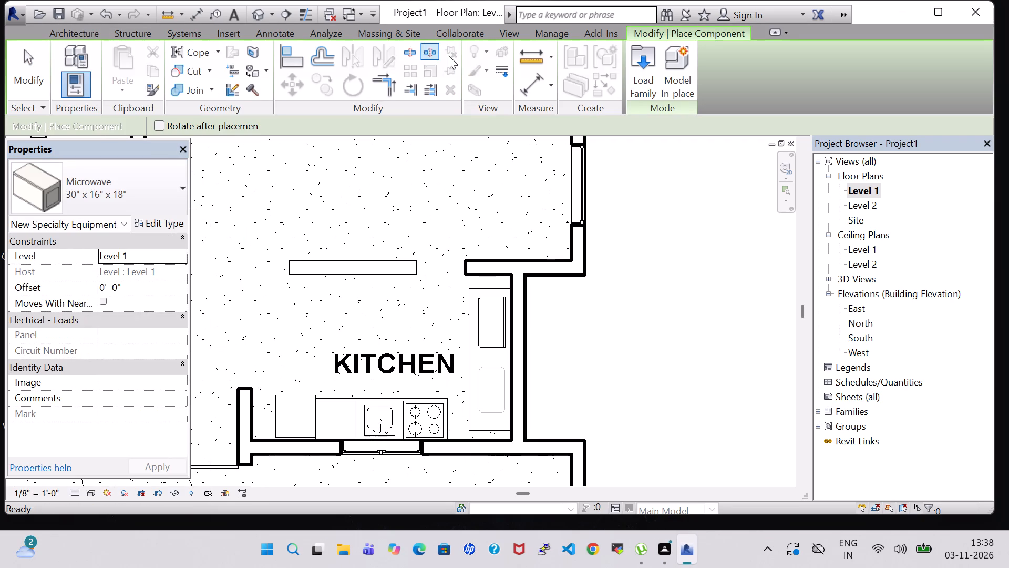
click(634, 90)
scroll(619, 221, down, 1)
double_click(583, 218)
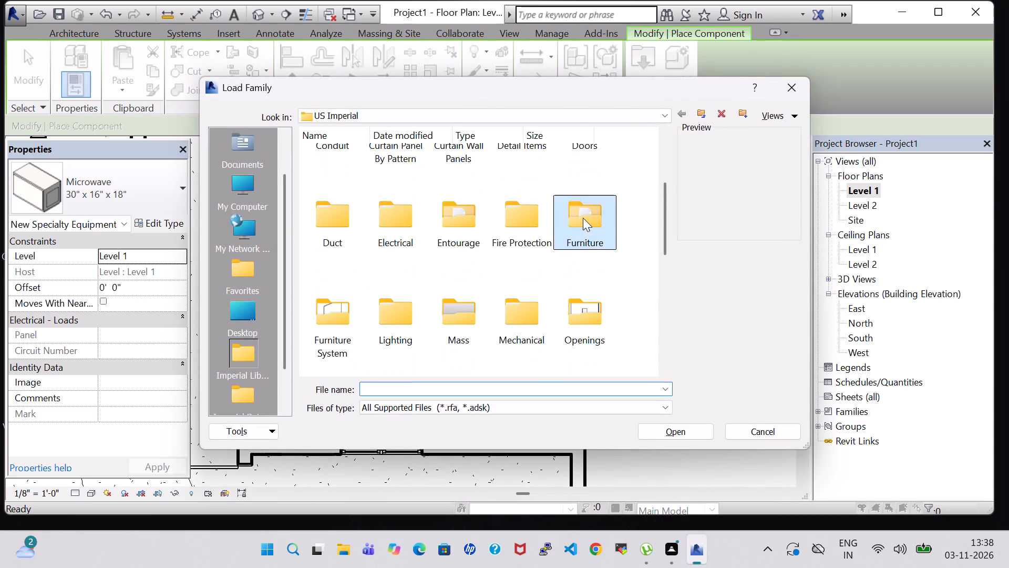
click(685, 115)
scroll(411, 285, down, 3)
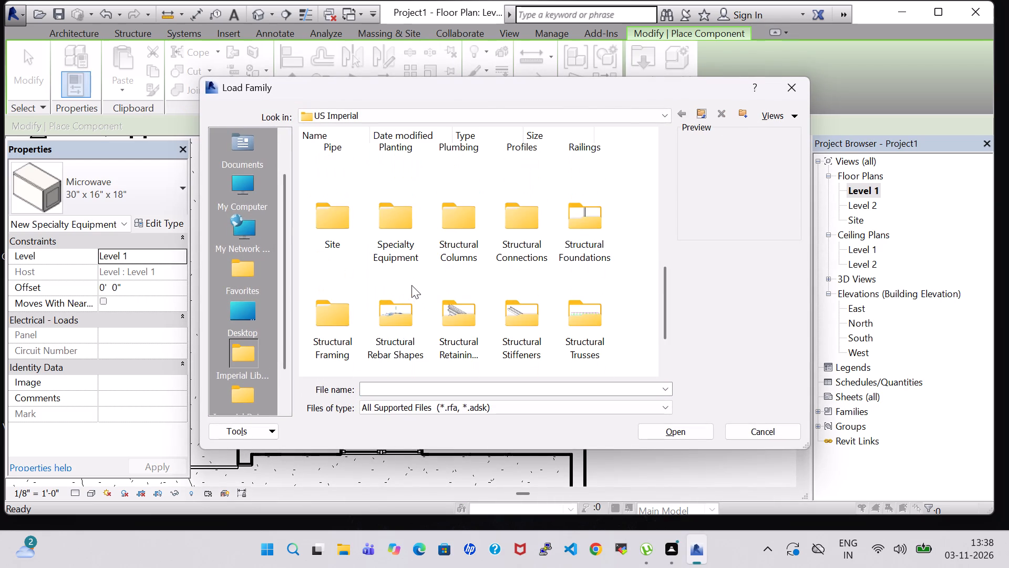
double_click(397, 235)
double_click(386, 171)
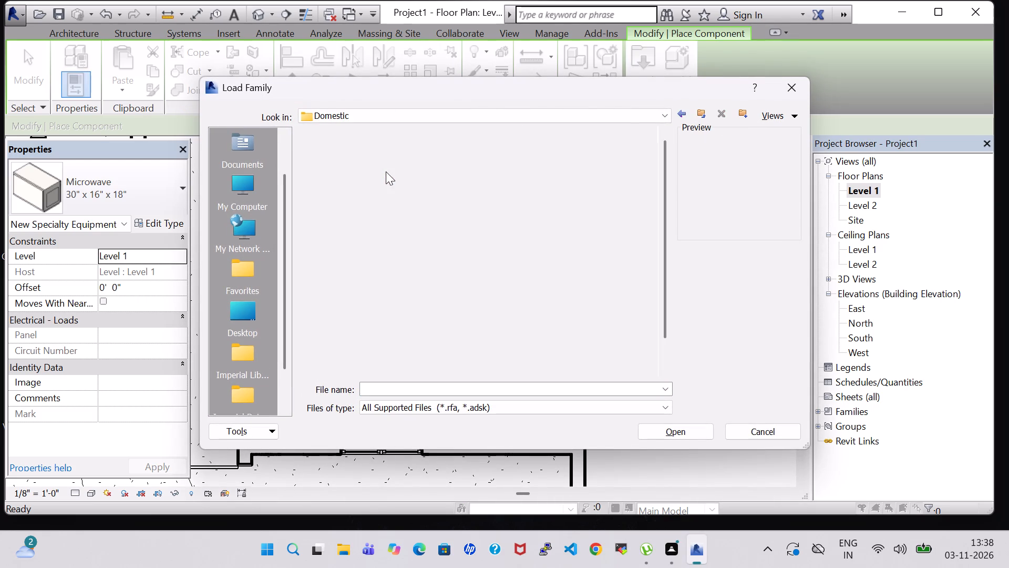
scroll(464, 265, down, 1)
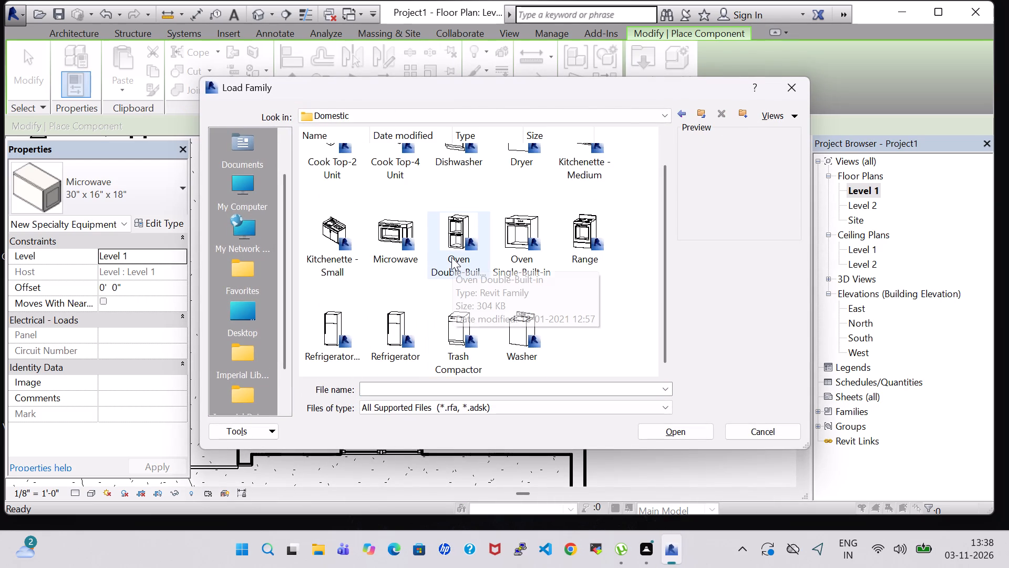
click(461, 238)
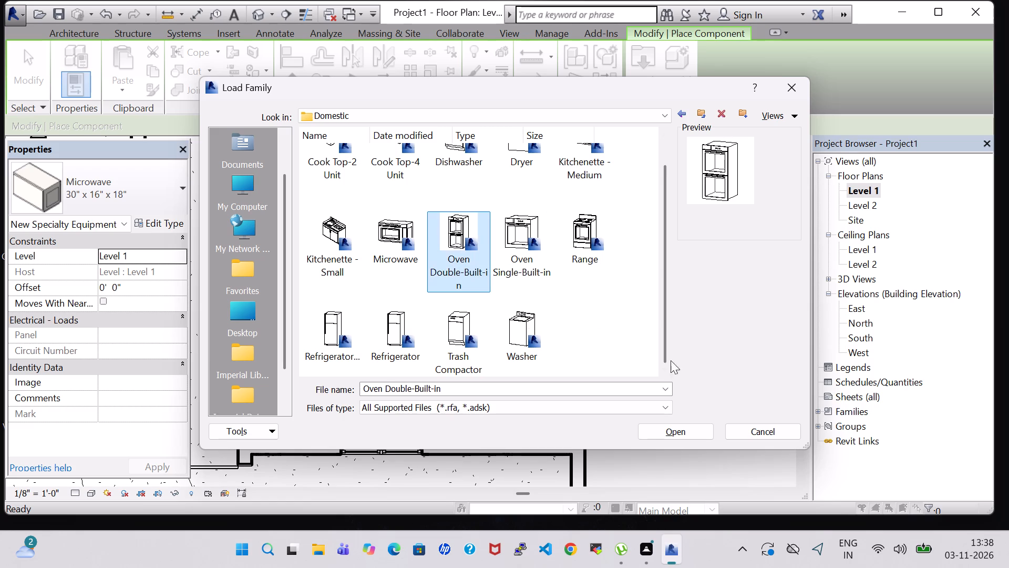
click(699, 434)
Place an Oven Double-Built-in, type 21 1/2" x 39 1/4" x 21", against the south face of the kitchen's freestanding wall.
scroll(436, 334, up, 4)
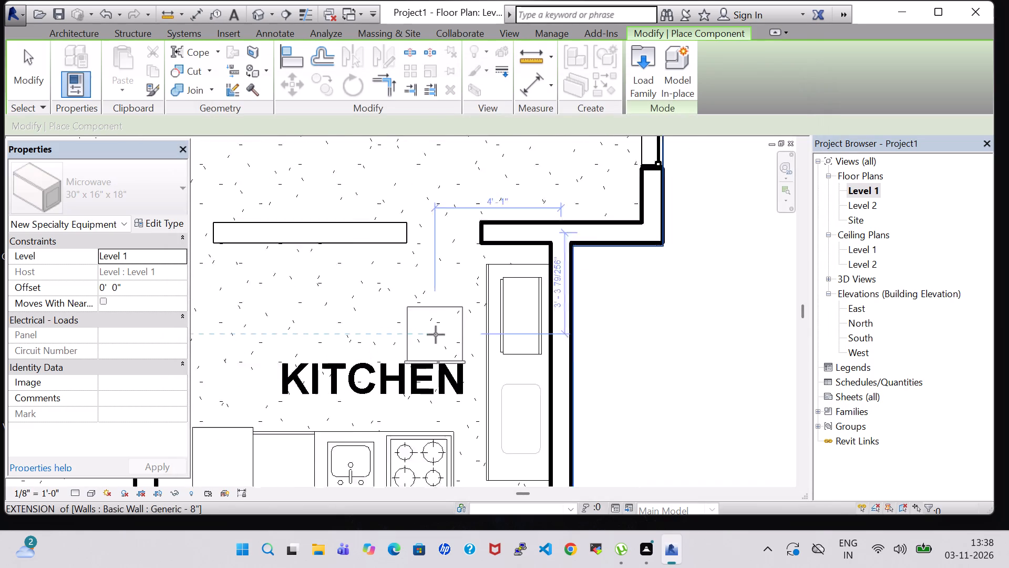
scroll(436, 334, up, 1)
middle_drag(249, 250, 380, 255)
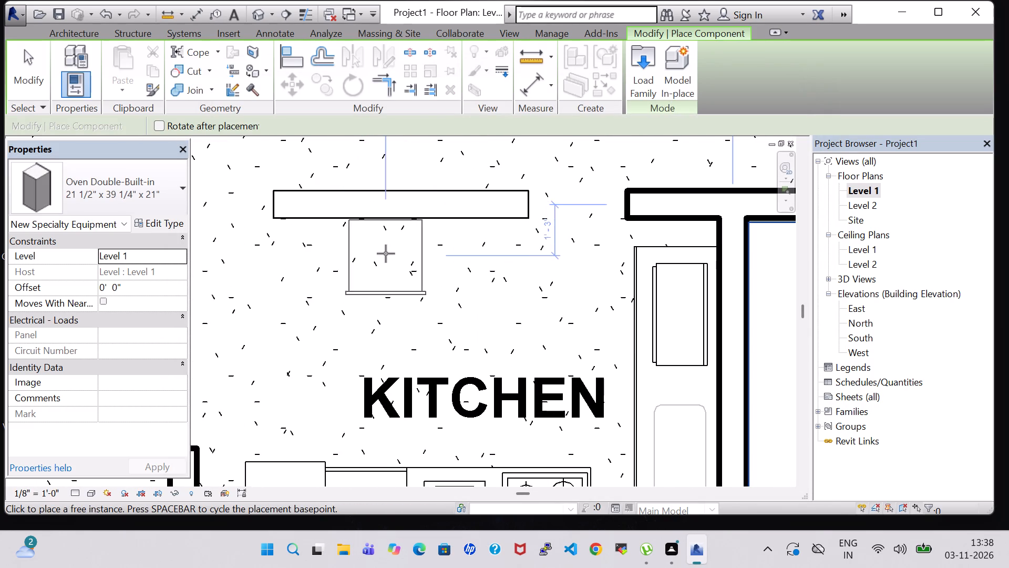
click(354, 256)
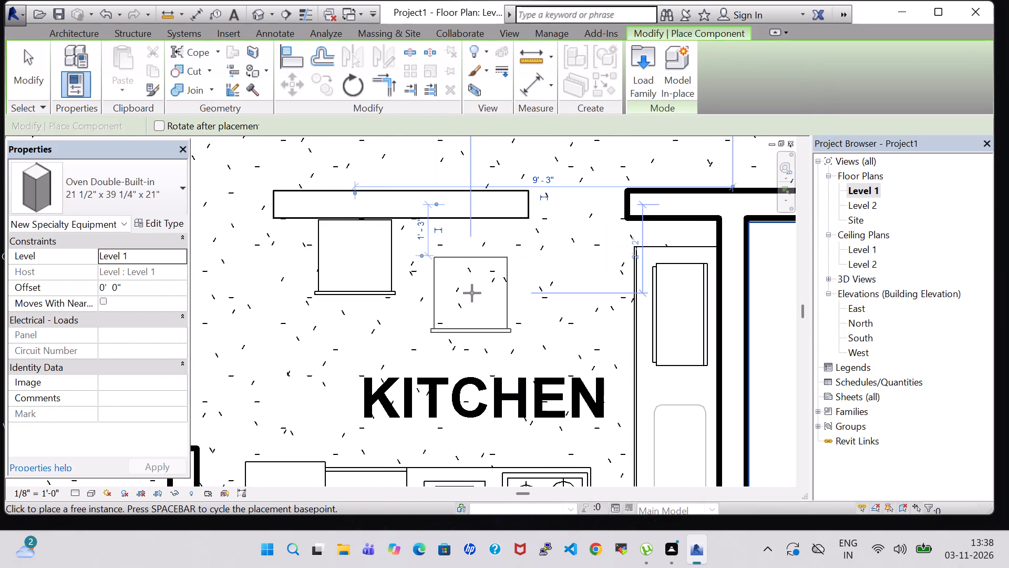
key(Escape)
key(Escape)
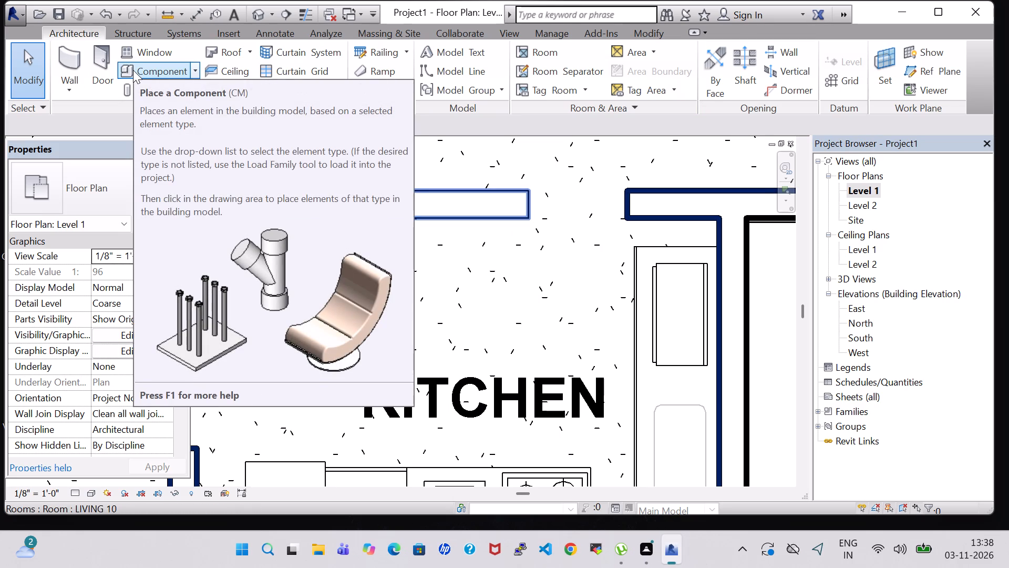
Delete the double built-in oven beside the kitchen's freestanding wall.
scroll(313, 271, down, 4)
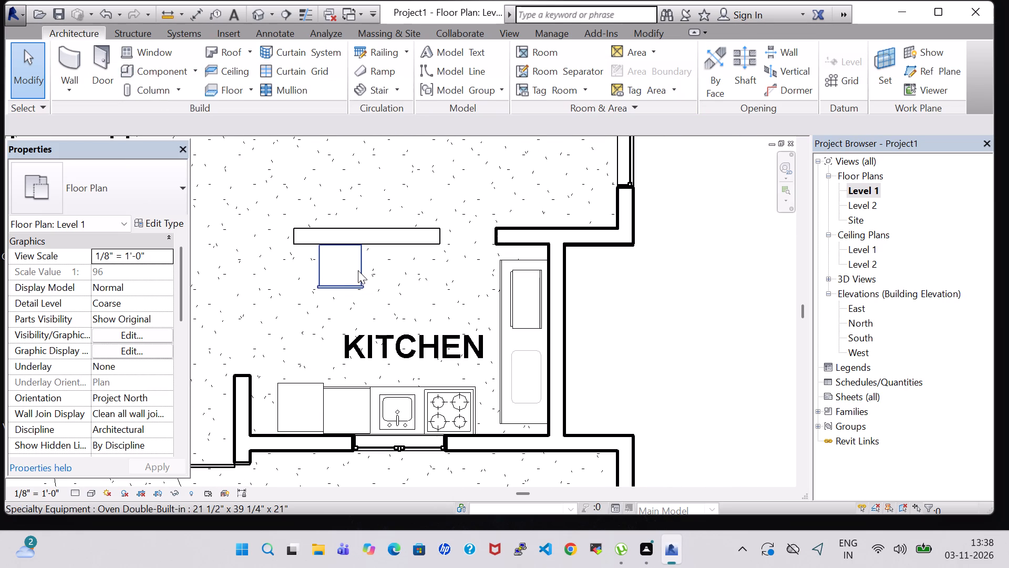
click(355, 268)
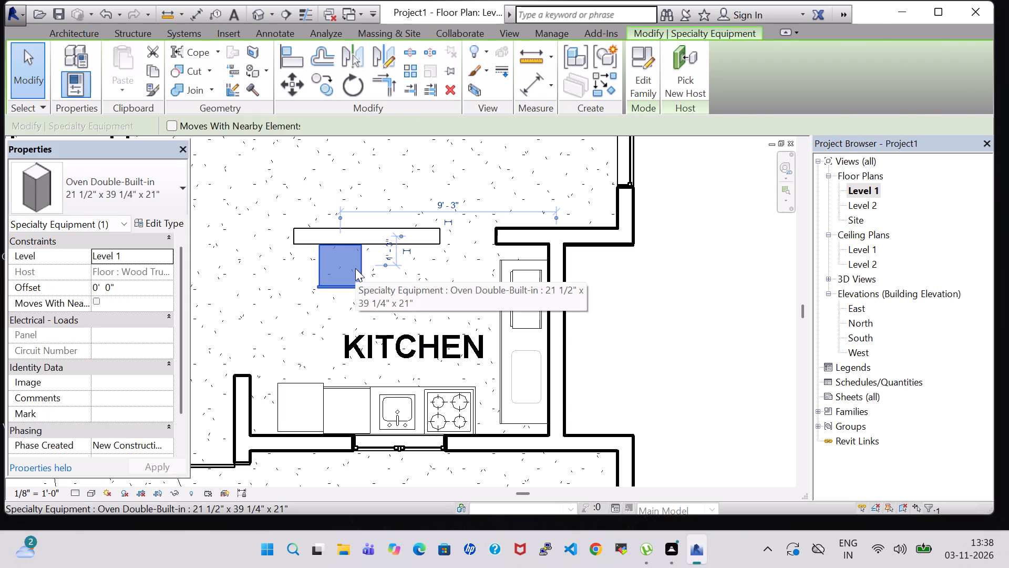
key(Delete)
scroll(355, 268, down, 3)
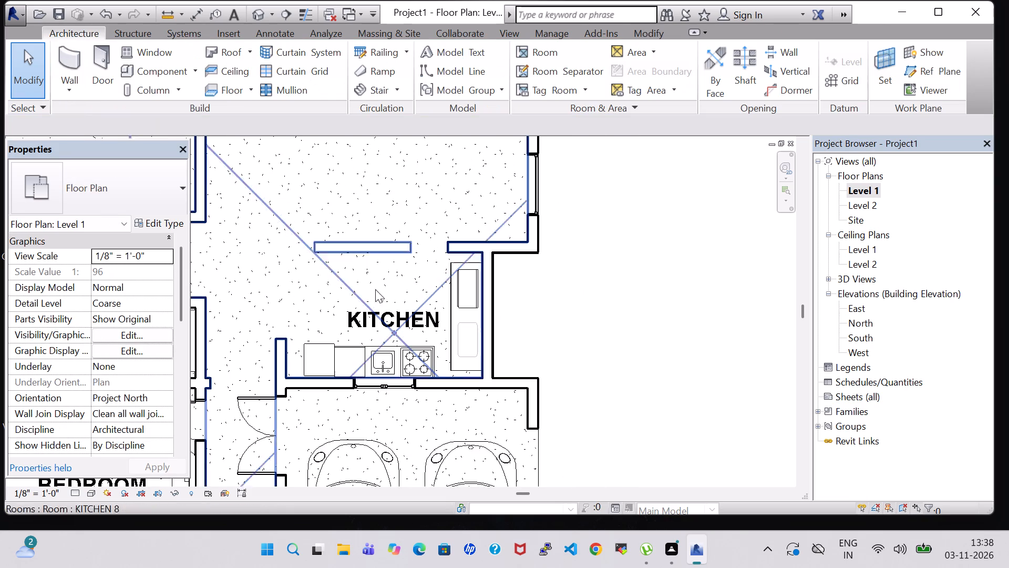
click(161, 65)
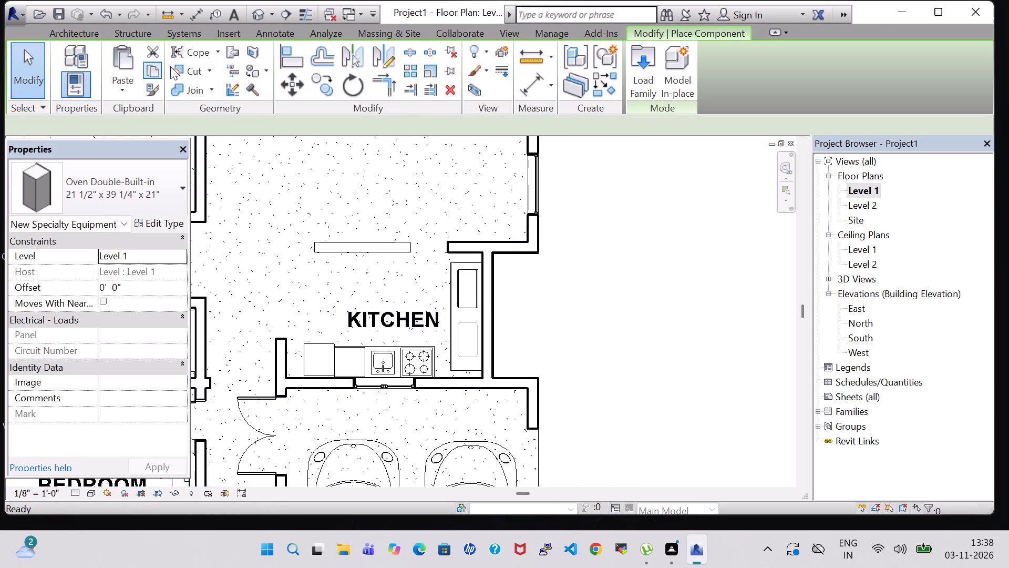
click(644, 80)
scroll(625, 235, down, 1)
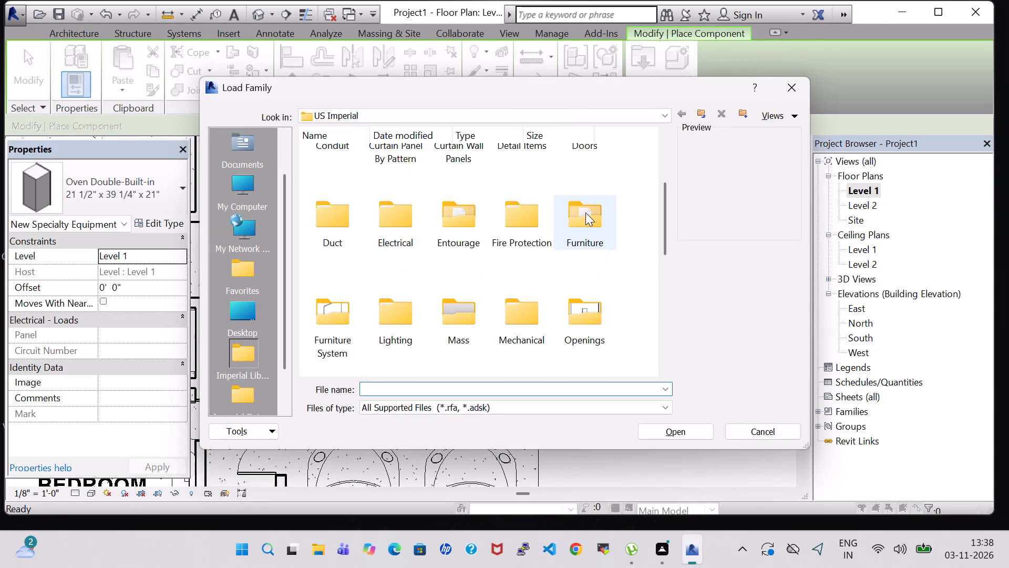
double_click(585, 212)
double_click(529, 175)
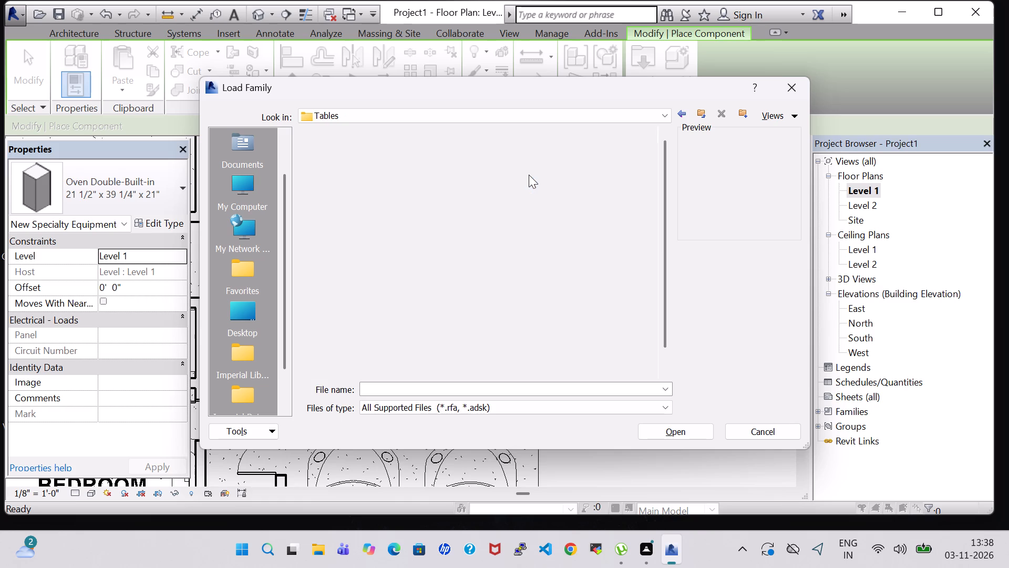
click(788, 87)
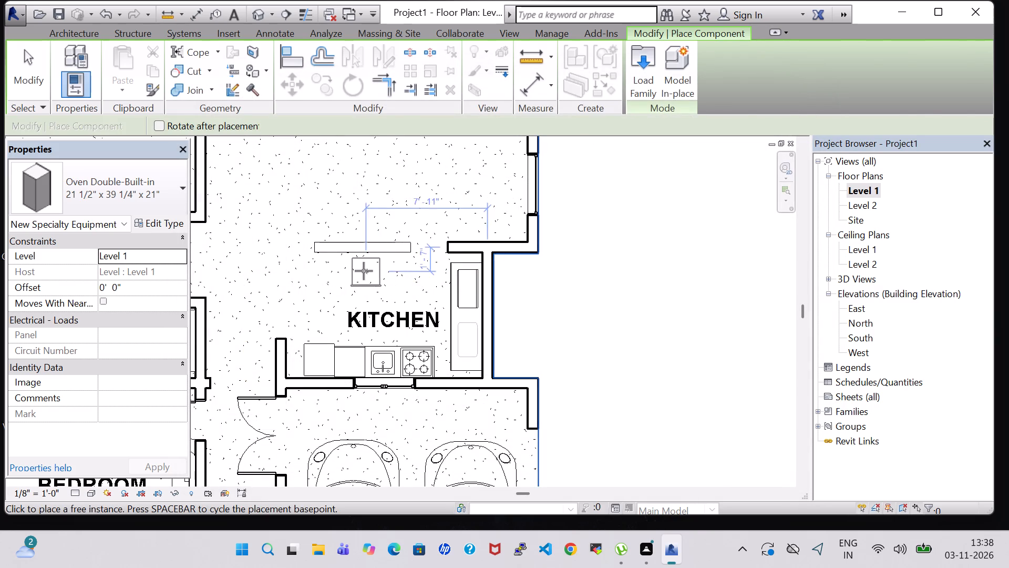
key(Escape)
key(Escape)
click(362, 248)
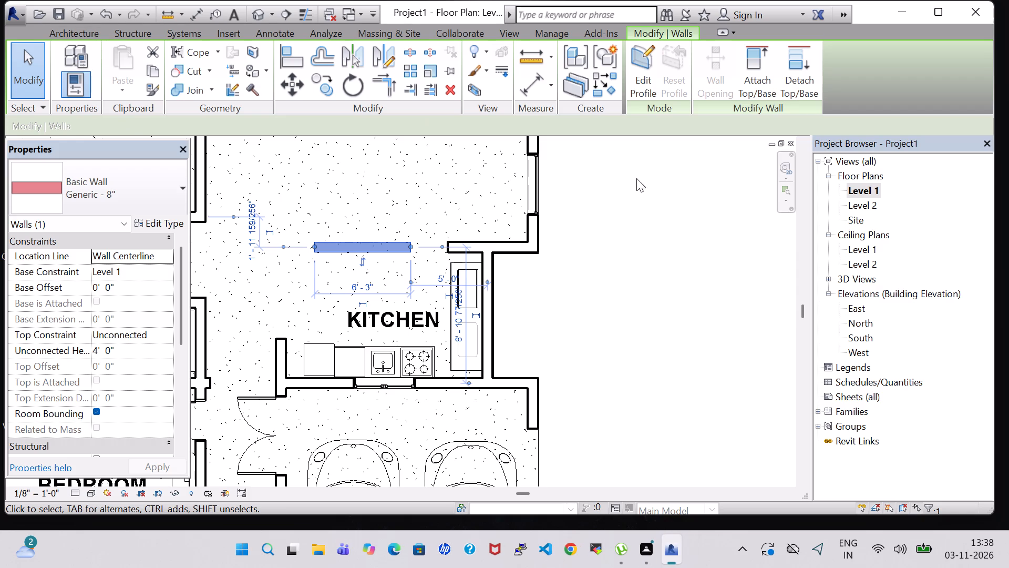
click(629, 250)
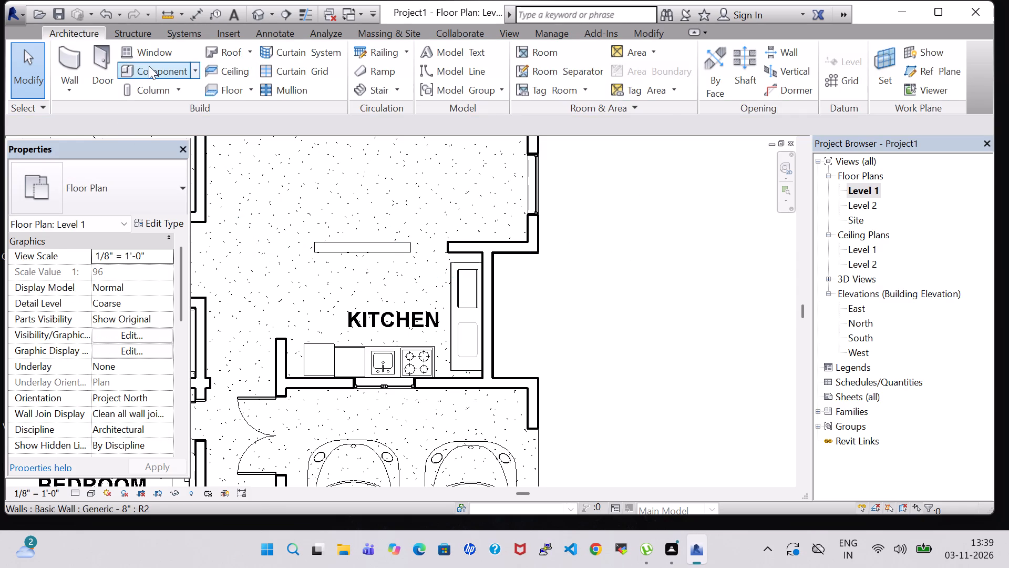
Load the Counter Top family from the Counter Tops folder of the Casework library.
click(149, 66)
click(648, 76)
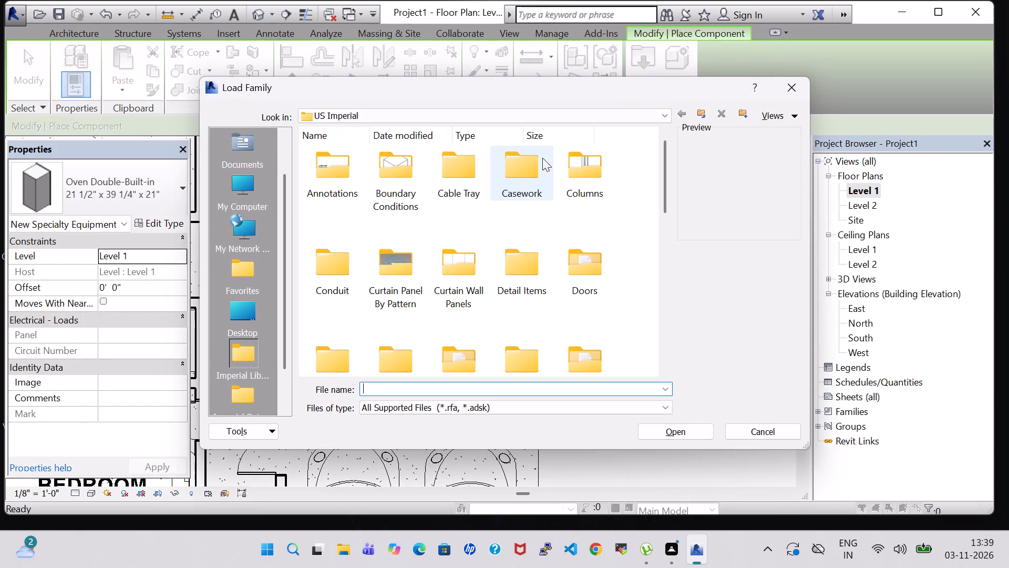
double_click(481, 179)
double_click(352, 166)
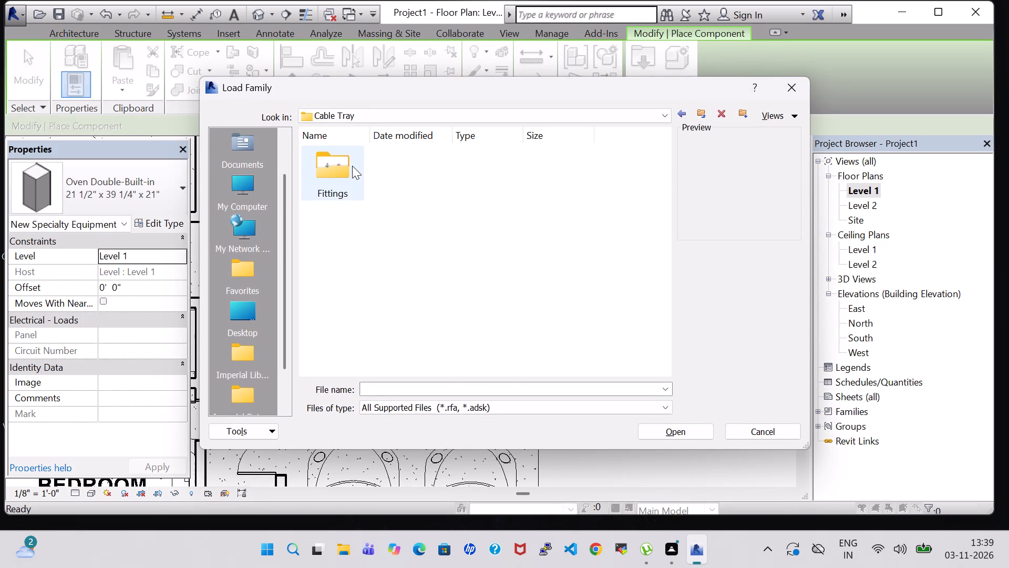
double_click(686, 113)
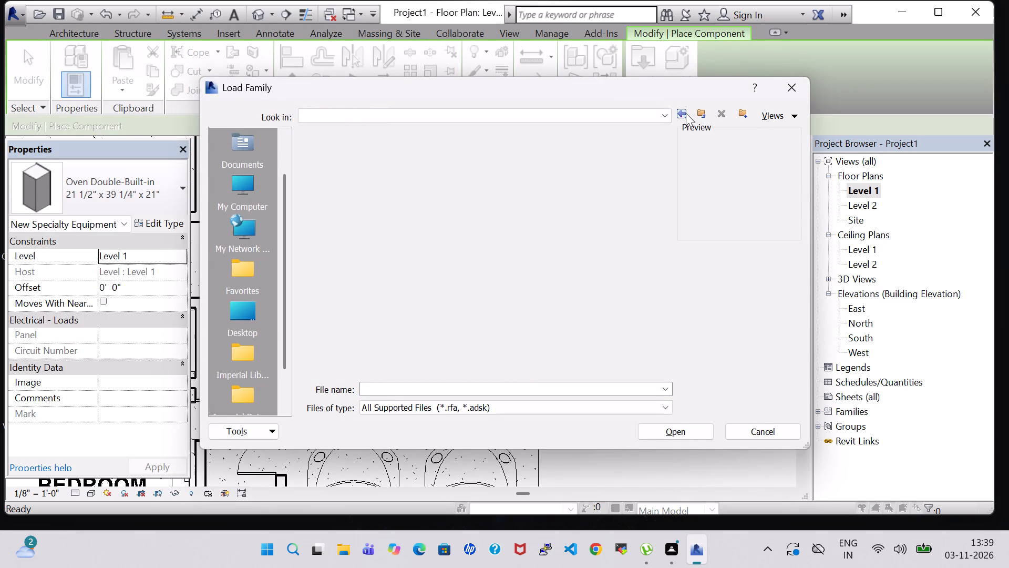
click(460, 174)
double_click(516, 179)
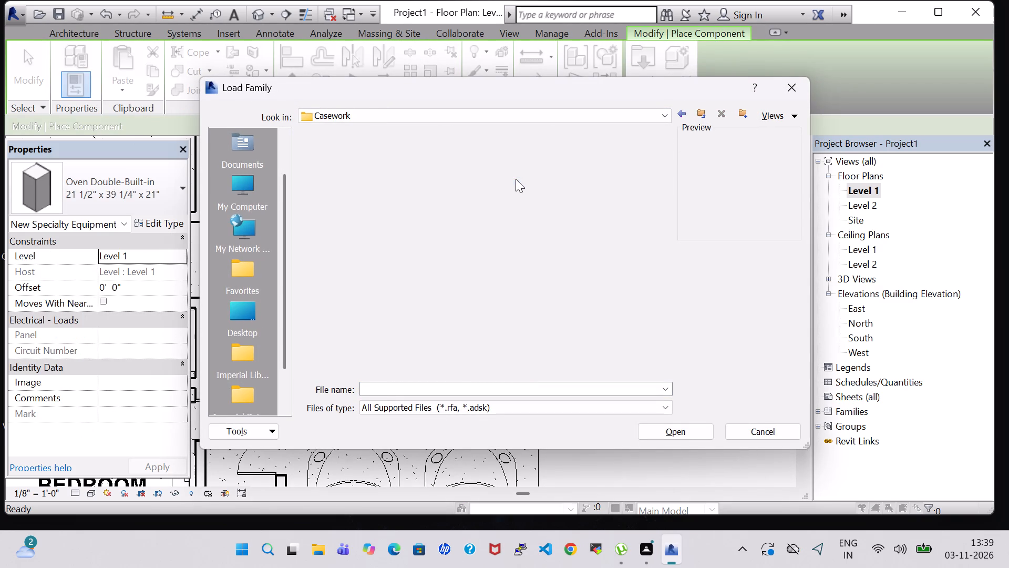
double_click(355, 172)
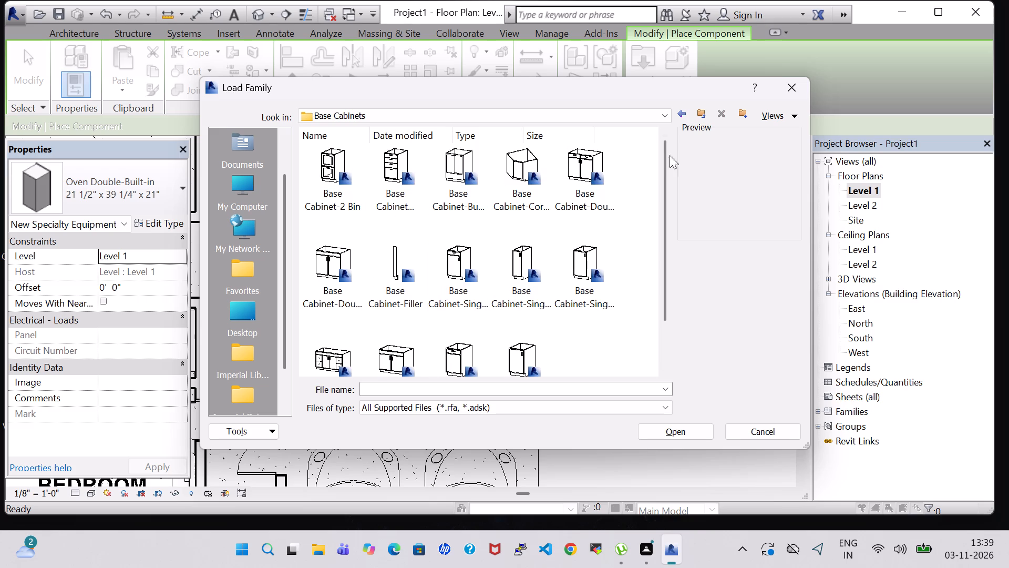
click(685, 108)
click(684, 113)
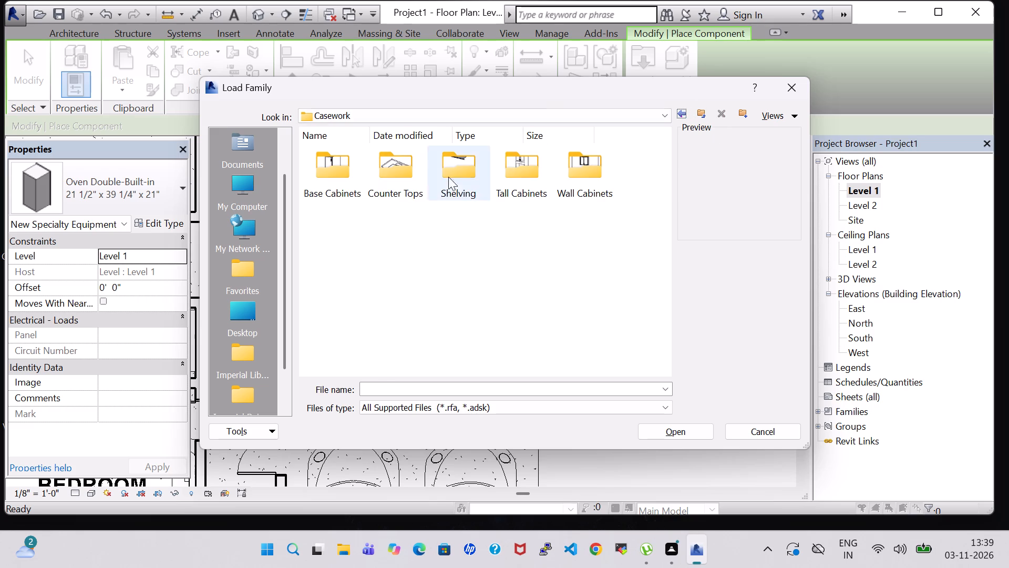
double_click(406, 181)
click(459, 180)
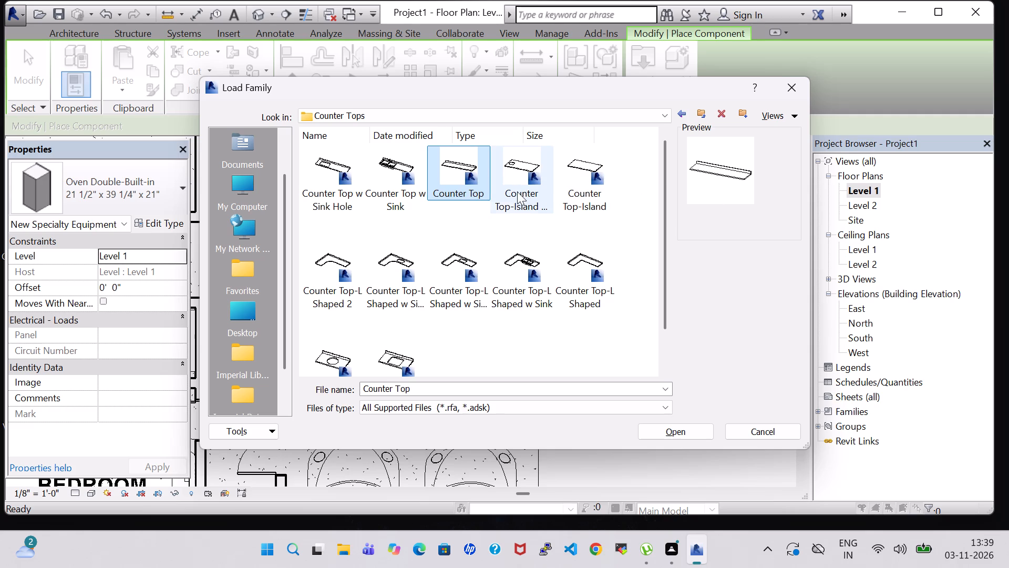
click(684, 423)
Place a Counter Top, type 24" Depth, lengthwise along the north face of the kitchen's freestanding wall.
scroll(379, 262, up, 5)
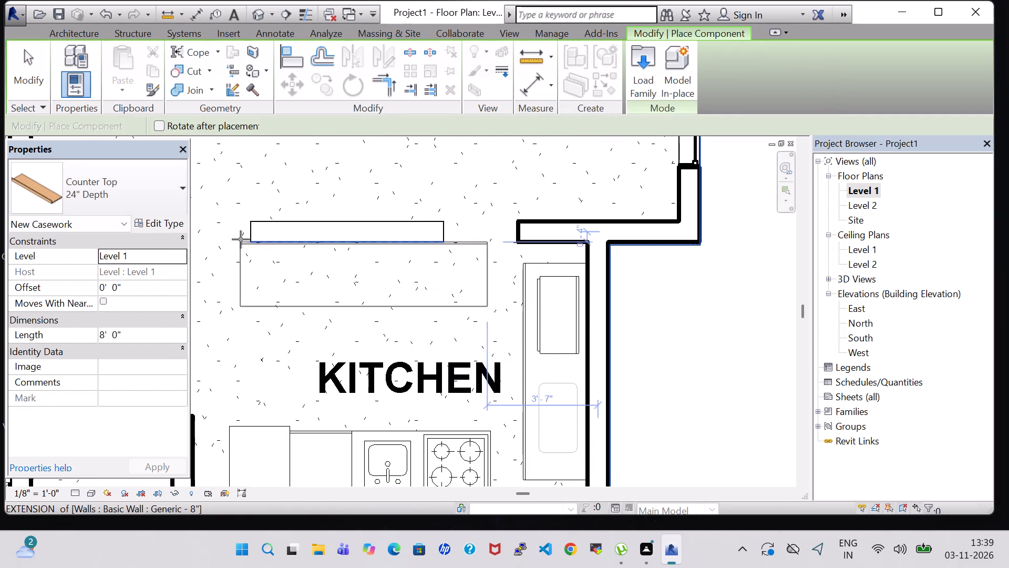
key(space)
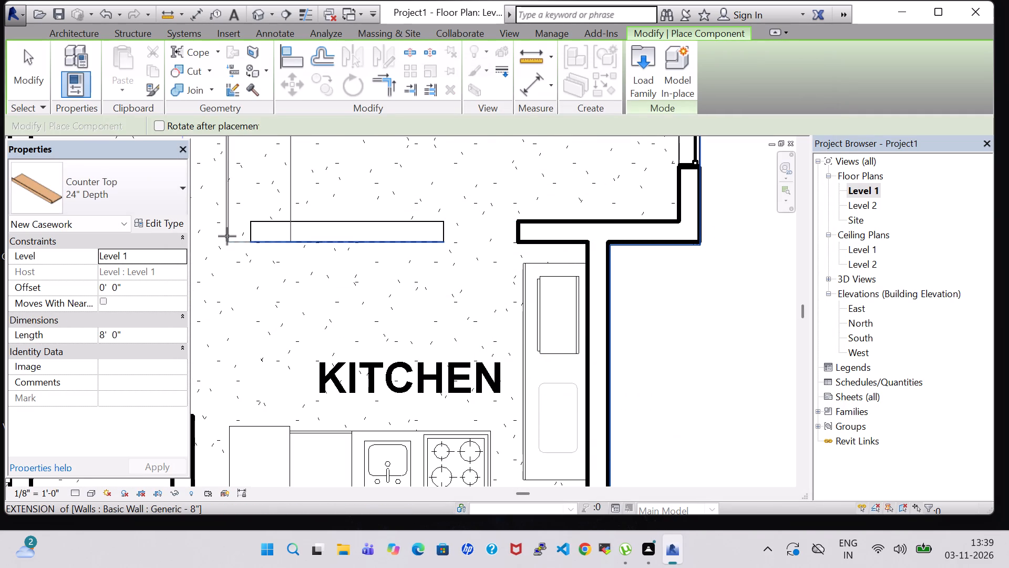
key(space)
key(space)
key(space)
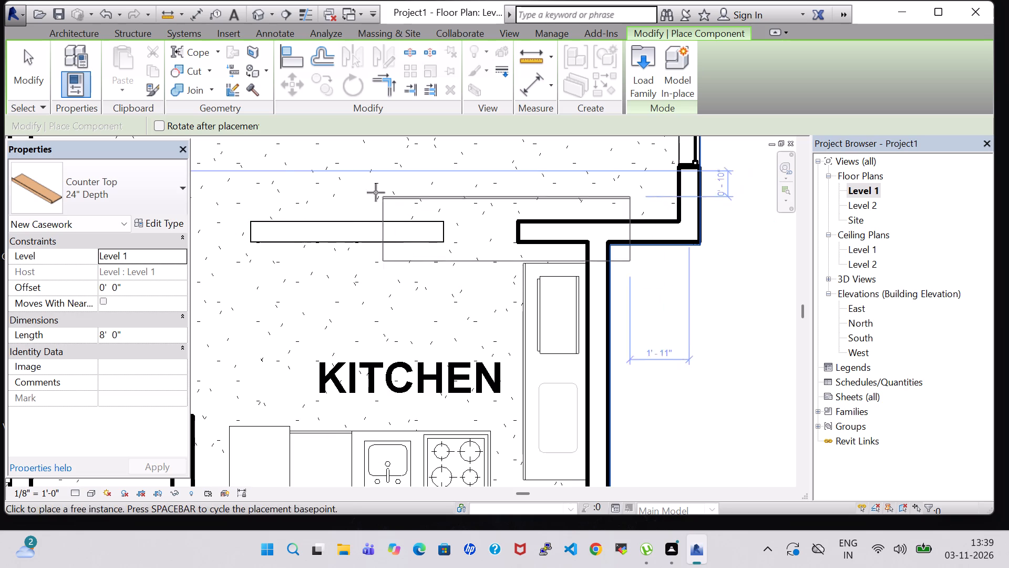
click(223, 160)
scroll(330, 250, down, 3)
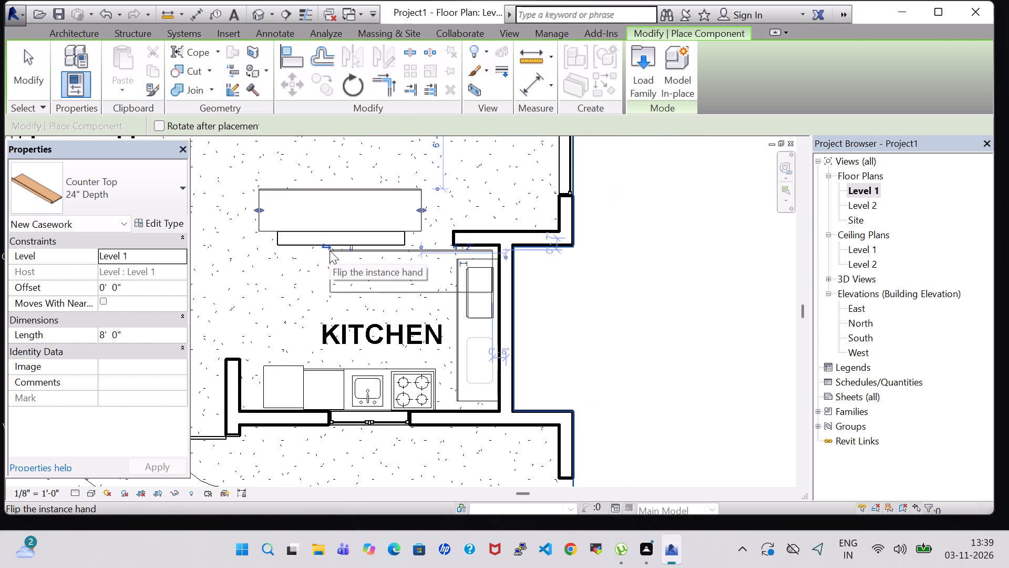
key(Escape)
key(Escape)
Shorten both ends of the new countertop to roughly match the freestanding wall, making it about 6' 4" long.
click(332, 187)
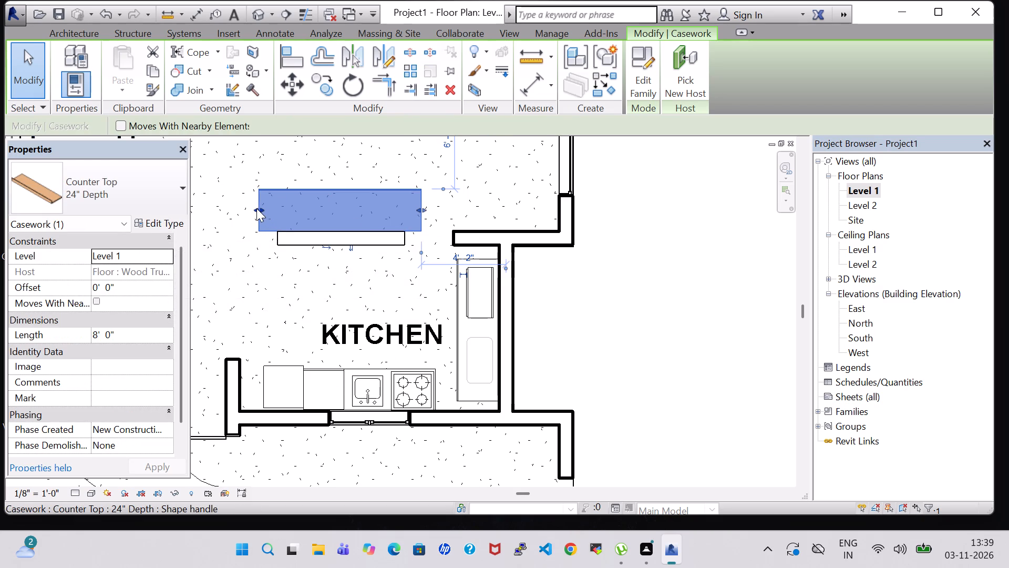
drag(255, 208, 275, 210)
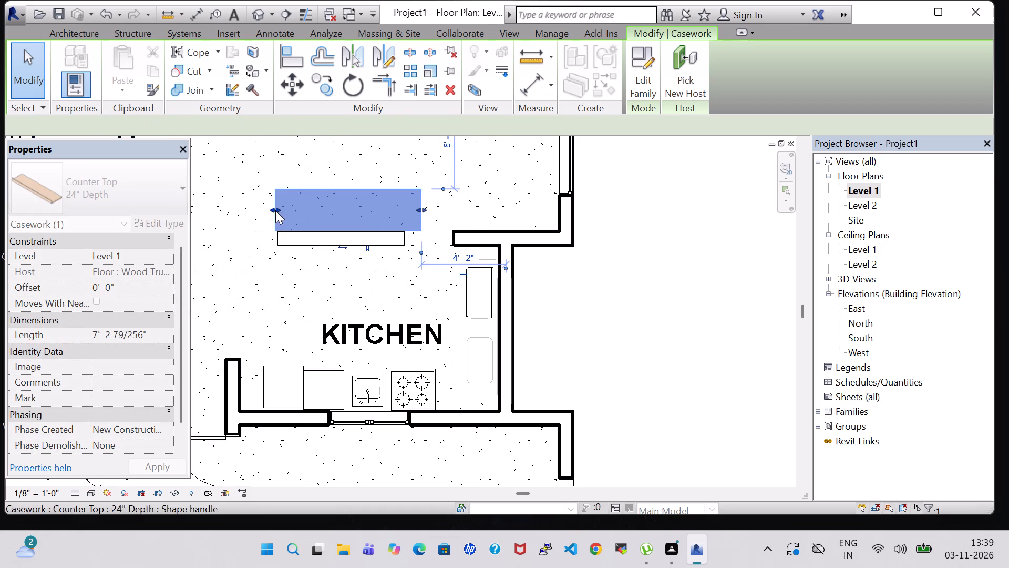
drag(418, 210, 405, 210)
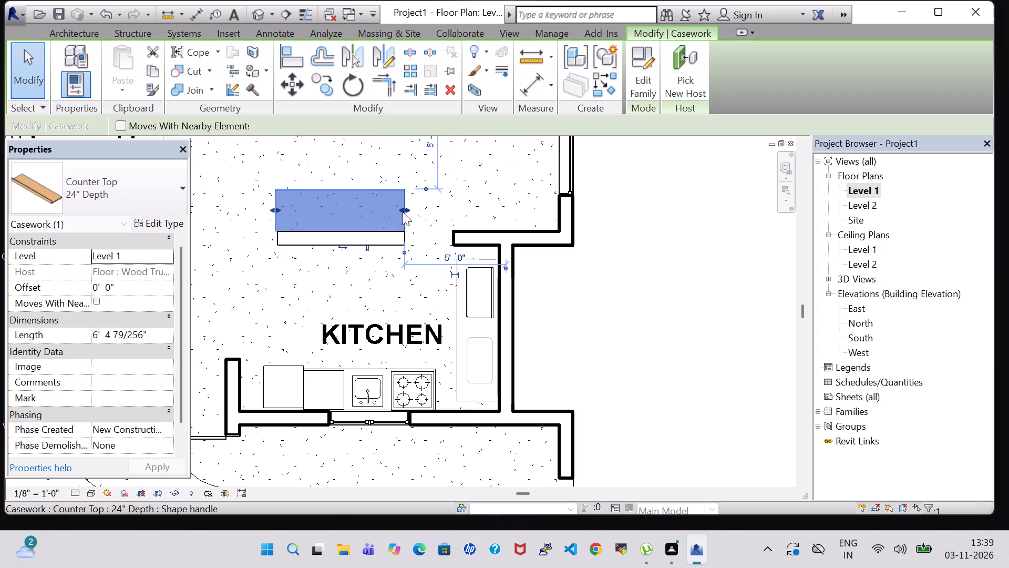
Set the Depth of the countertop's 24" Depth type to 1' 1".
click(337, 185)
click(341, 193)
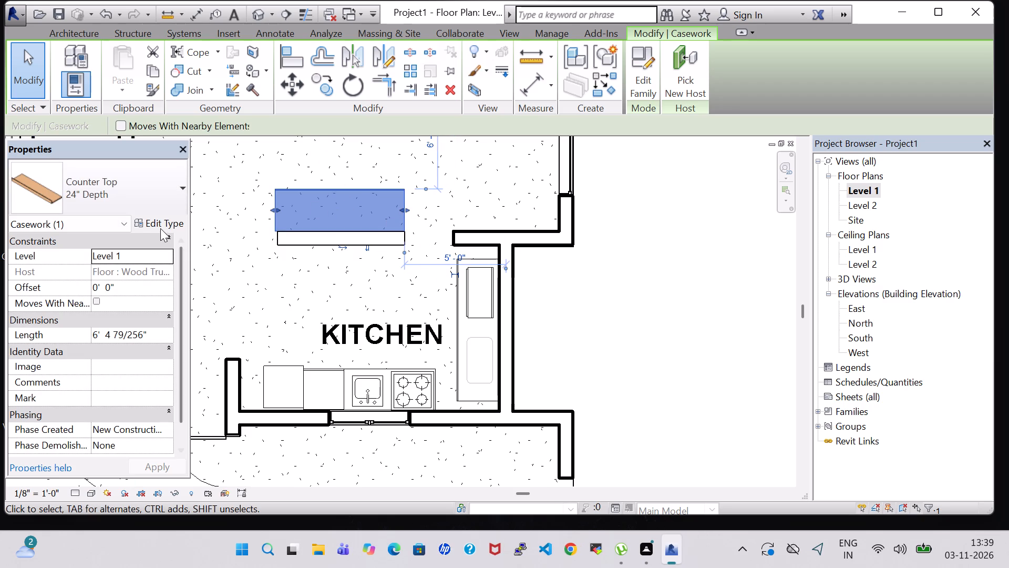
click(162, 219)
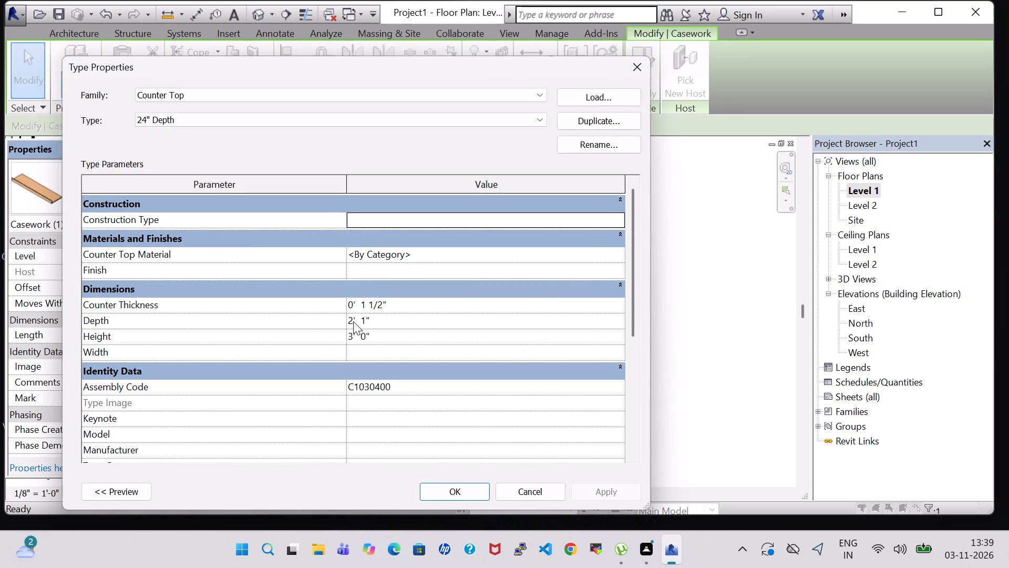
click(353, 321)
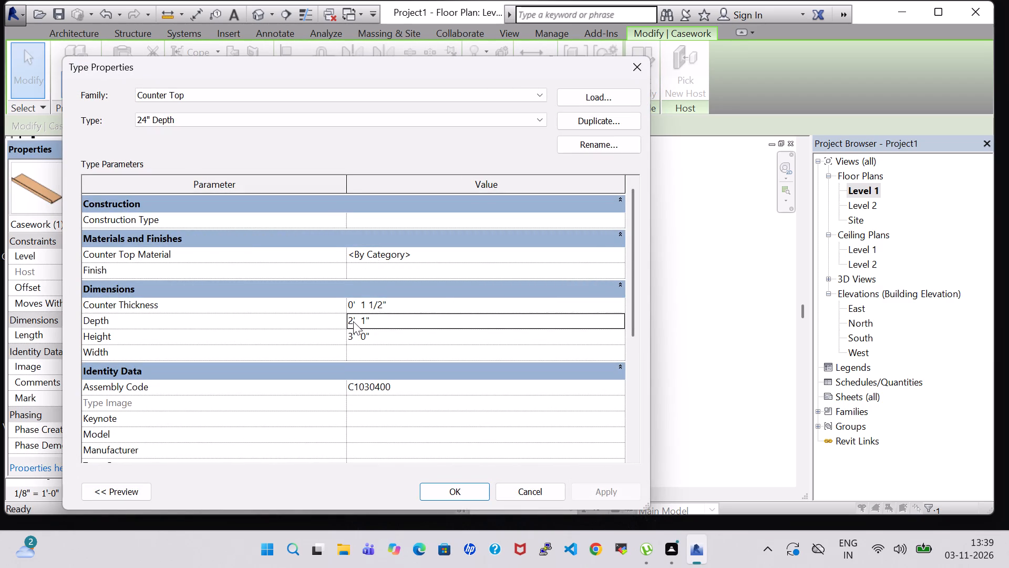
key(BackSpace)
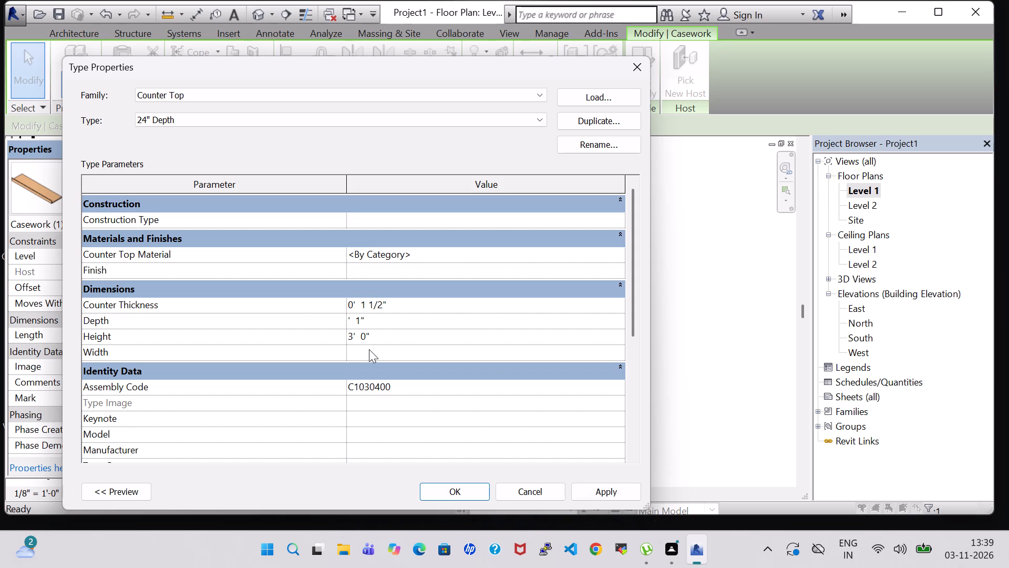
key(1)
click(596, 489)
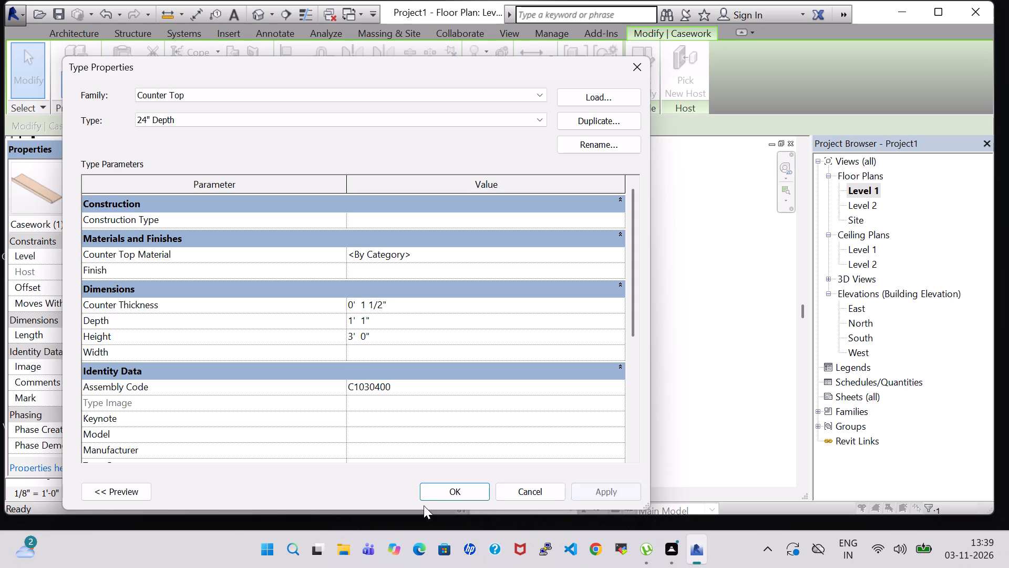
click(454, 491)
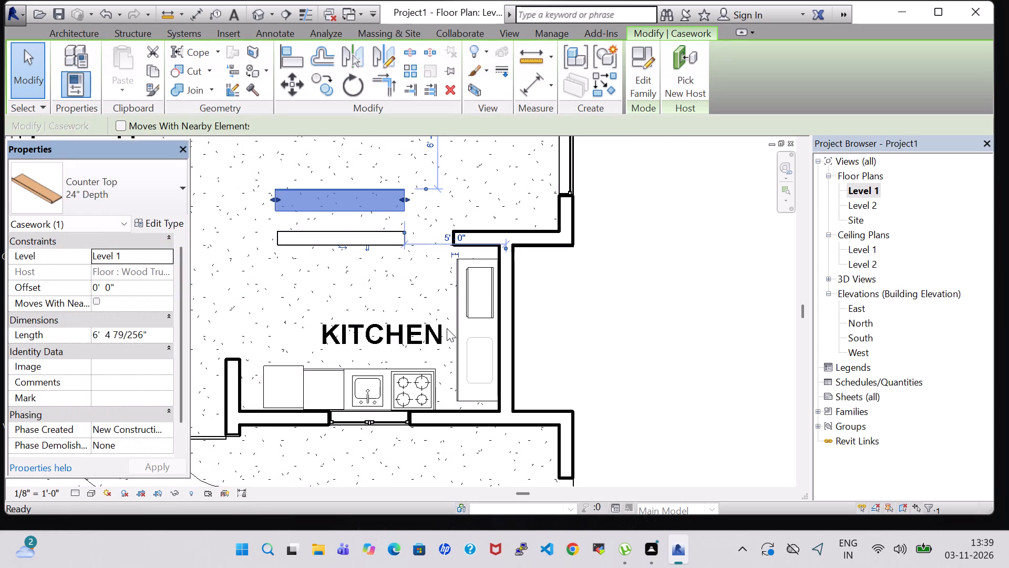
Nudge the countertop south until it sits against the north face of the freestanding wall.
key(Down)
key(Down)
click(699, 245)
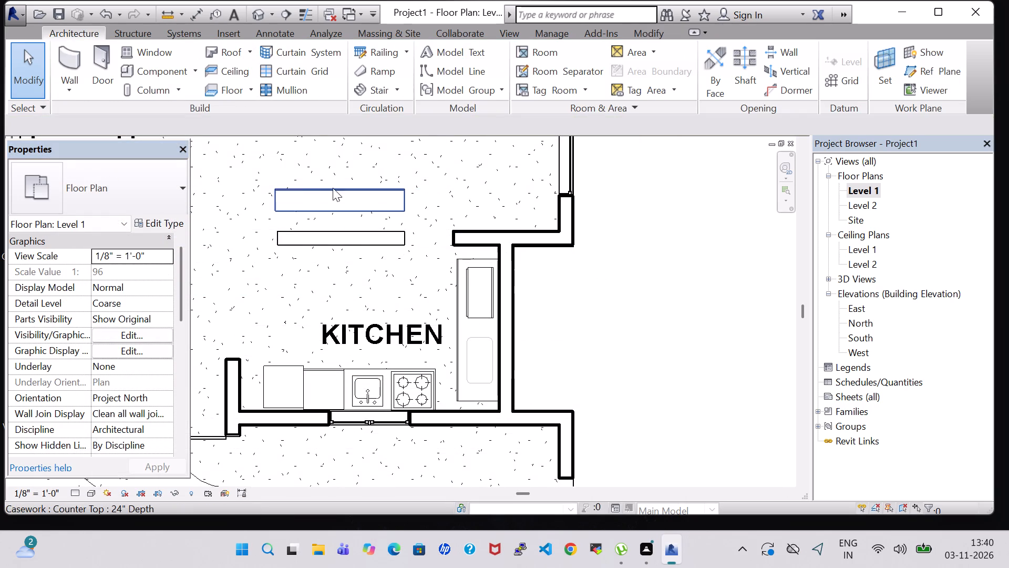
click(323, 191)
key(Down)
key(Down)
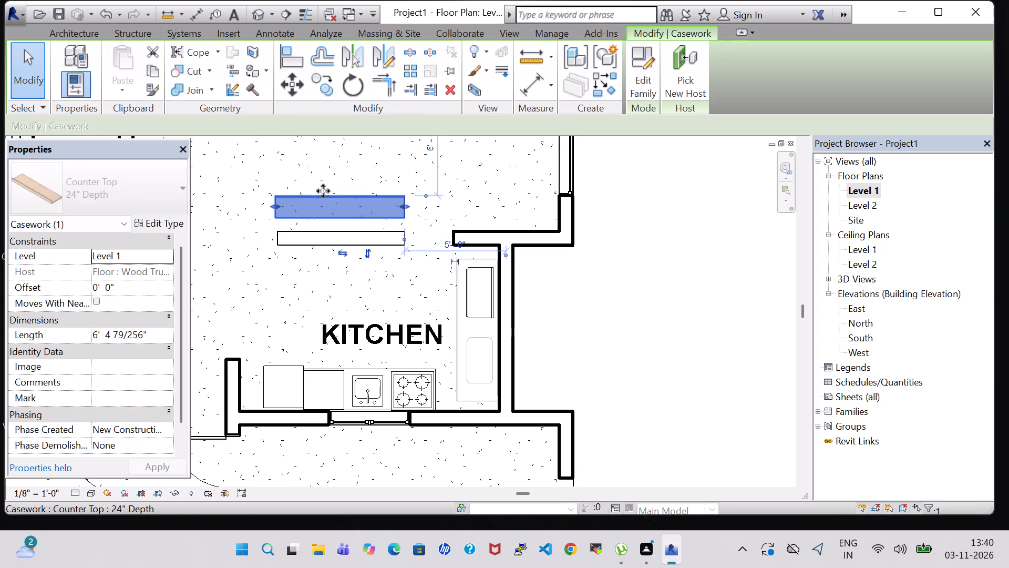
key(Down)
key(Down)
key(Down)
key(Down)
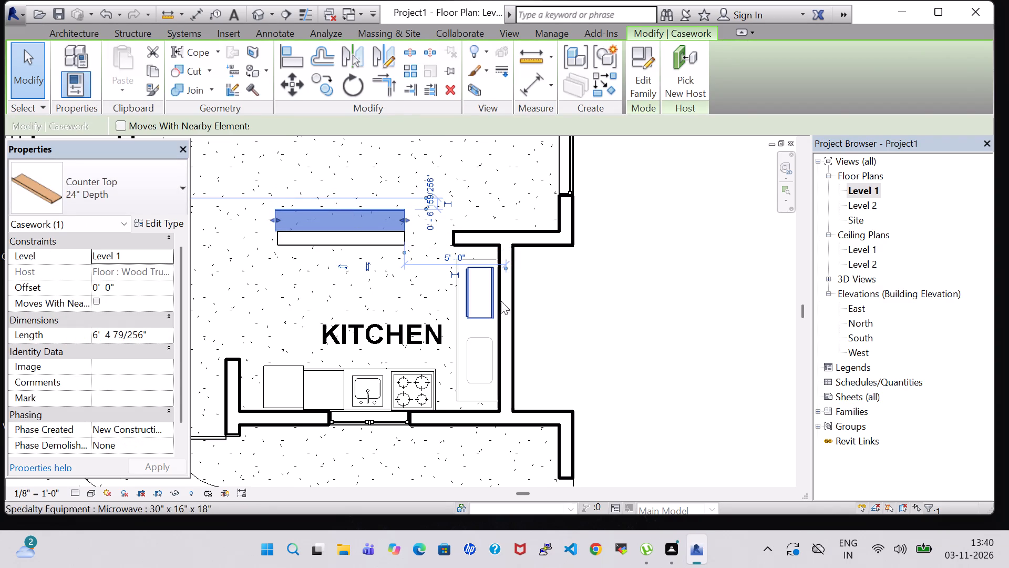
click(625, 321)
Pull the countertop's west end in to the end of the freestanding wall, making it about 6' 3" long.
scroll(374, 276, up, 4)
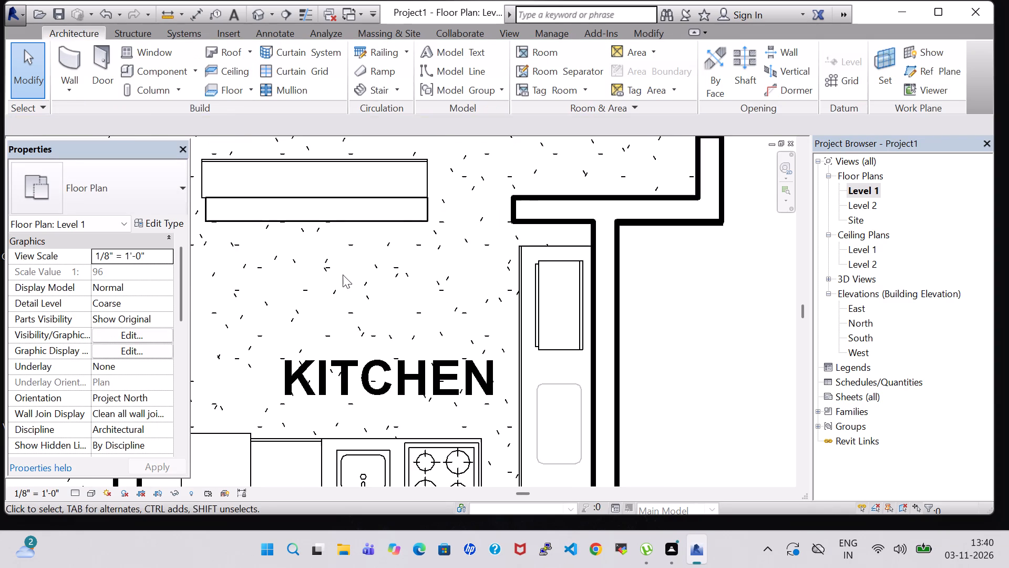
click(202, 181)
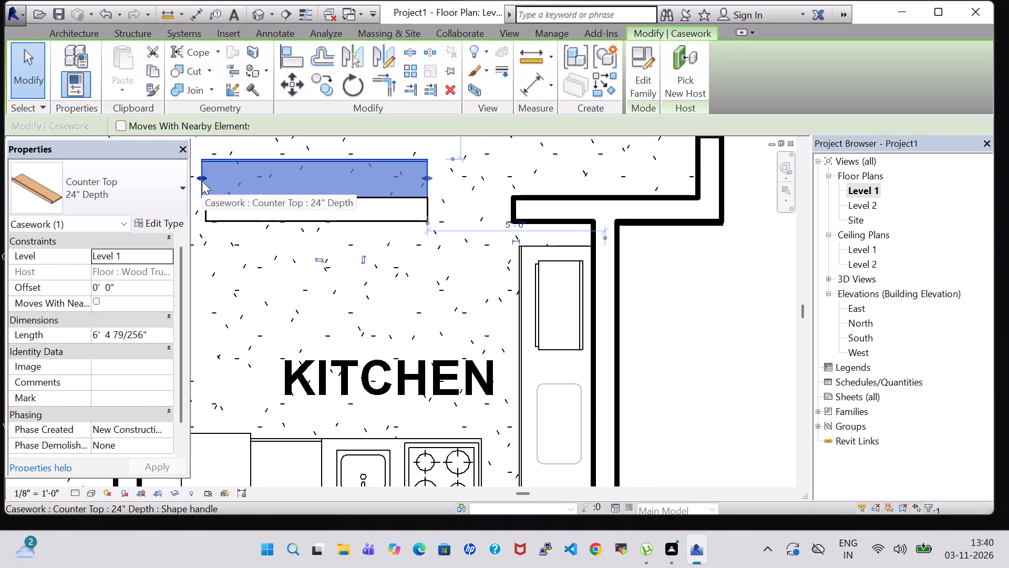
drag(198, 177, 205, 178)
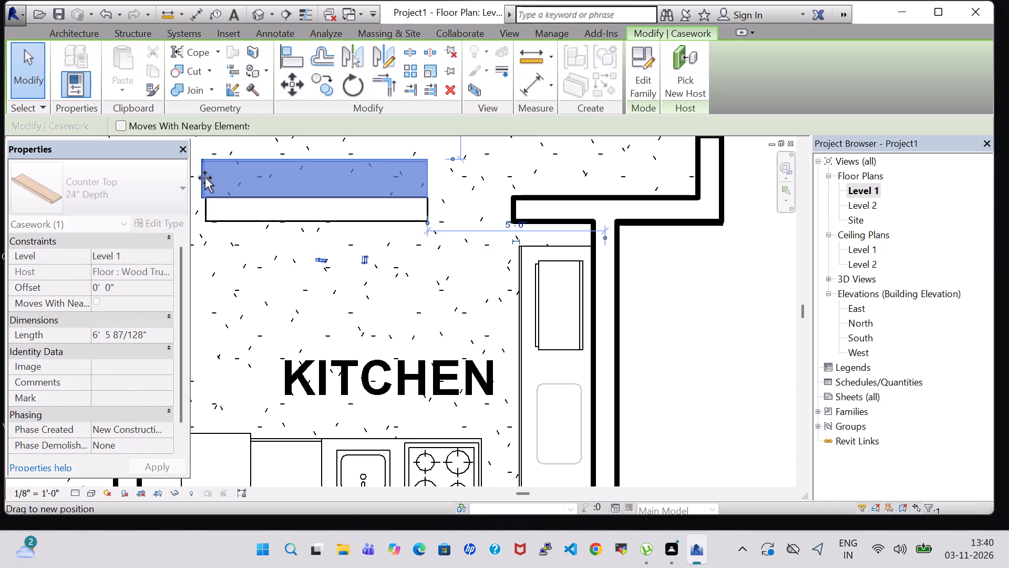
drag(205, 178, 207, 178)
click(333, 255)
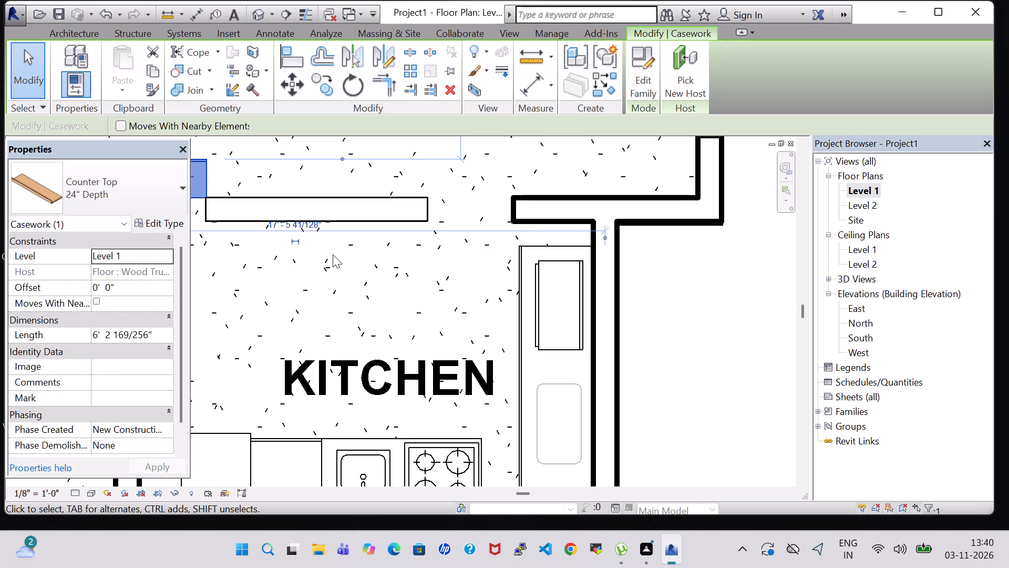
scroll(431, 287, down, 3)
key(Escape)
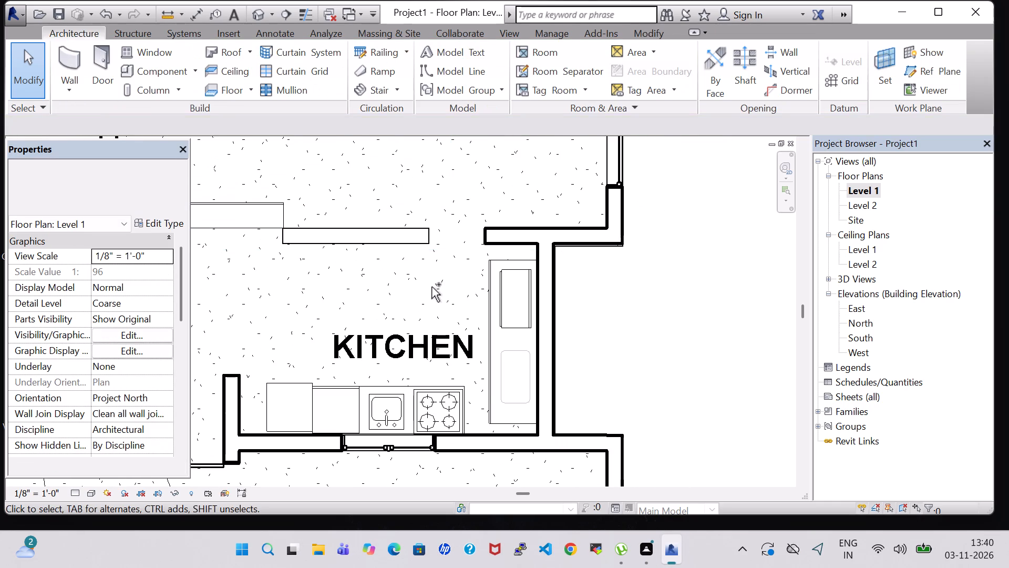
Undo the last change to the countertop beside the freestanding wall.
key(ctrl+z)
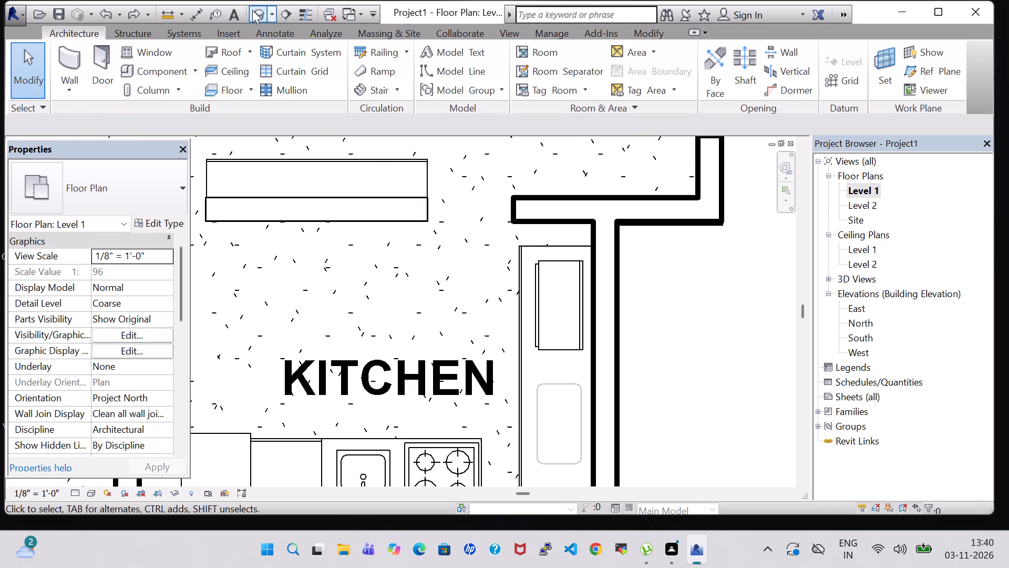
In the 3D view, set the Offset of the freestanding-wall countertop to 1' 0".
click(260, 12)
scroll(501, 316, down, 3)
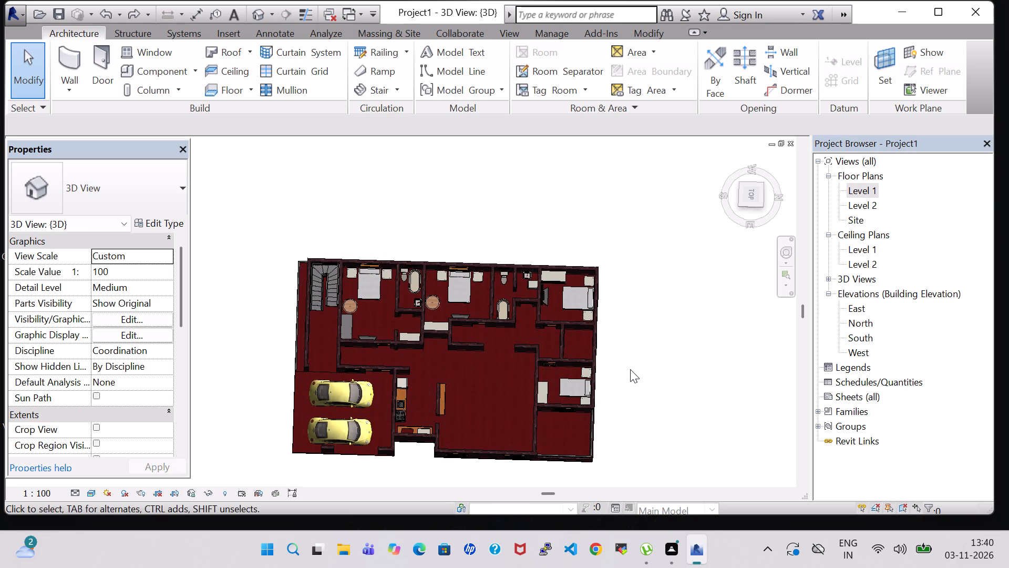
shift+middle_drag(628, 364, 505, 298)
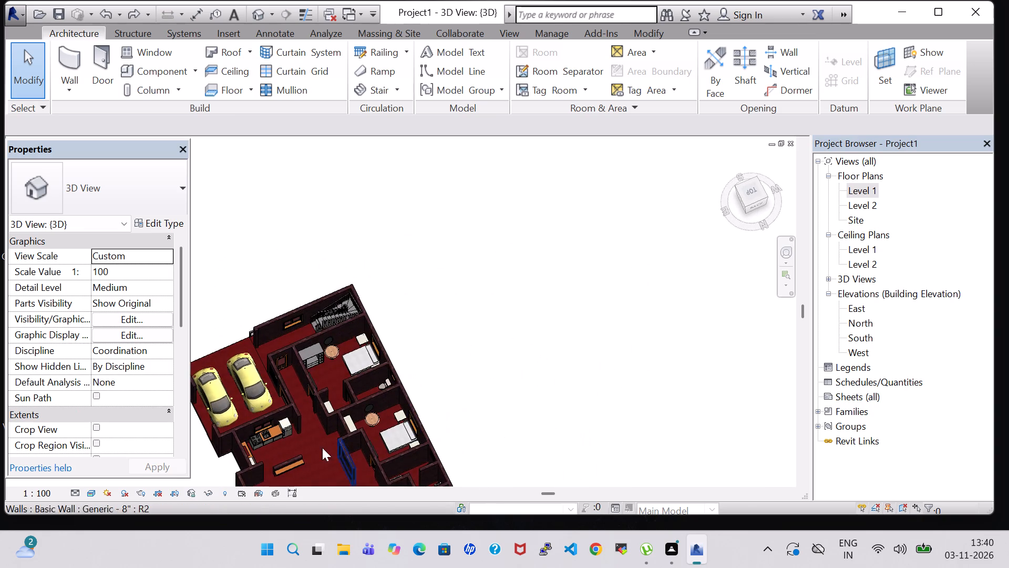
scroll(306, 449, up, 6)
middle_drag(310, 450, 354, 302)
shift+middle_drag(352, 345, 316, 204)
middle_drag(269, 217, 345, 285)
scroll(326, 296, up, 5)
middle_drag(320, 296, 460, 338)
click(332, 277)
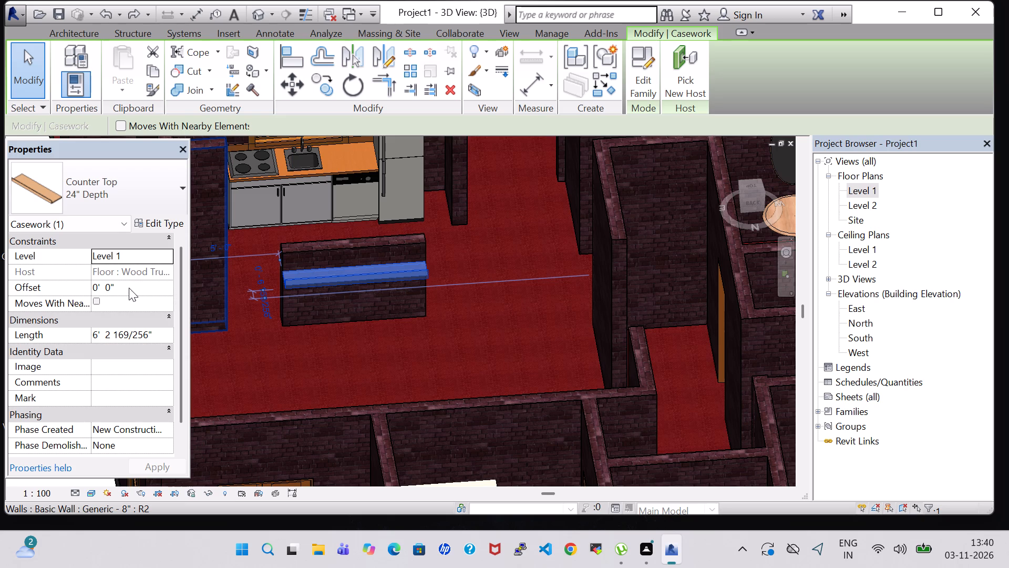
click(98, 286)
key(BackSpace)
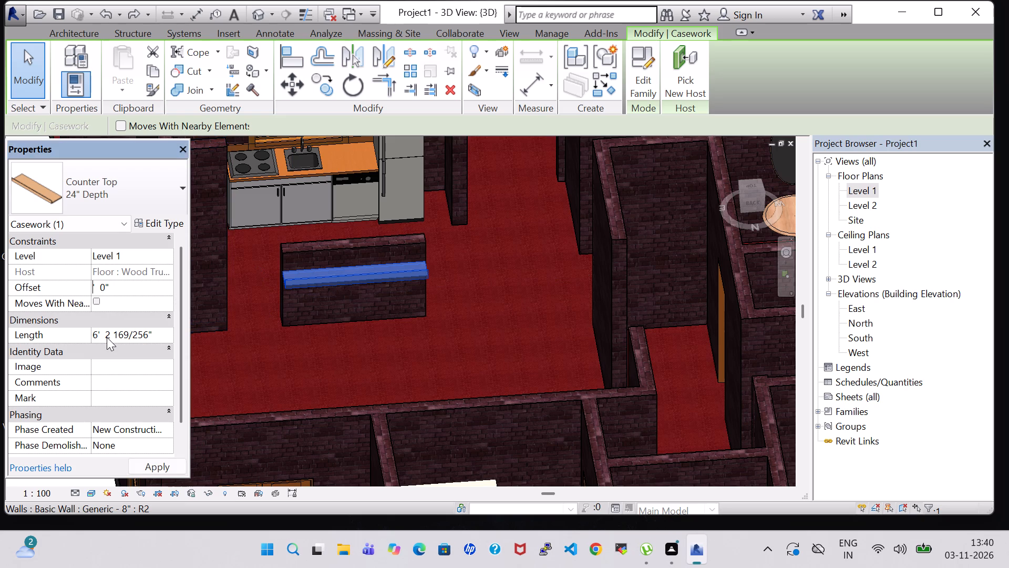
key(1)
key(Return)
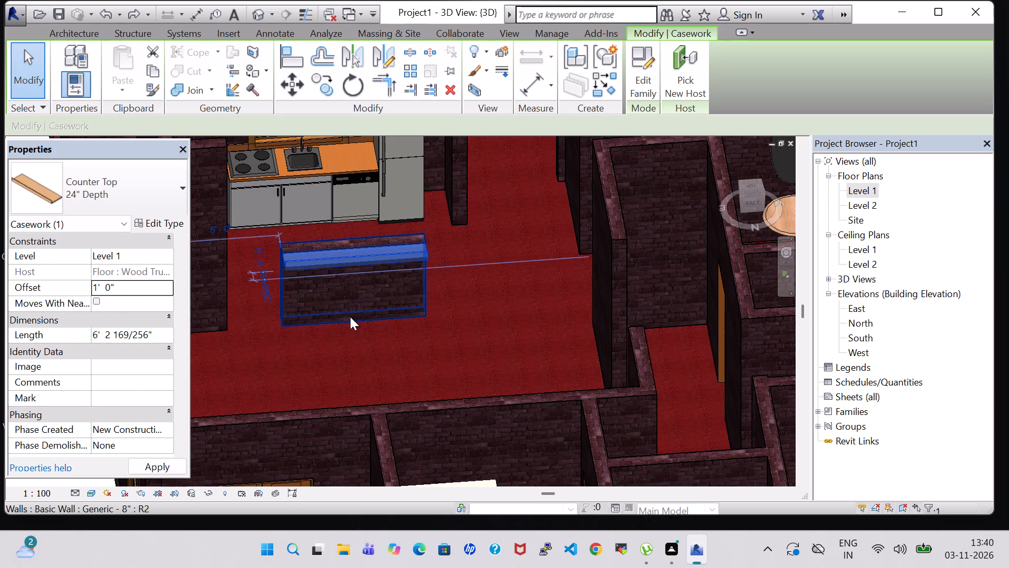
click(457, 294)
Examine the raised countertop's fit against the freestanding wall from several angles in 3D.
scroll(457, 294, up, 5)
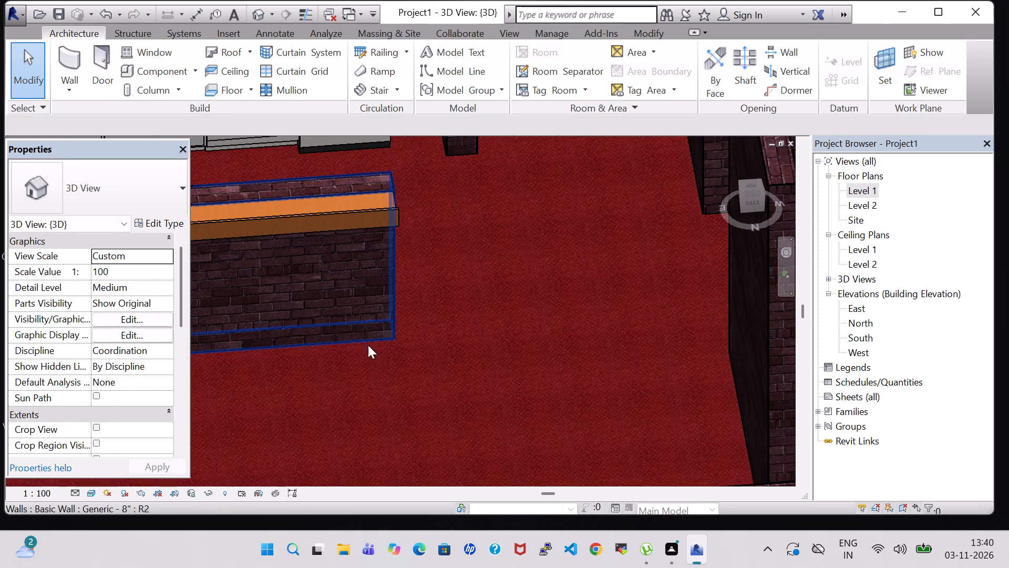
shift+middle_drag(321, 381, 362, 382)
middle_drag(585, 321, 558, 321)
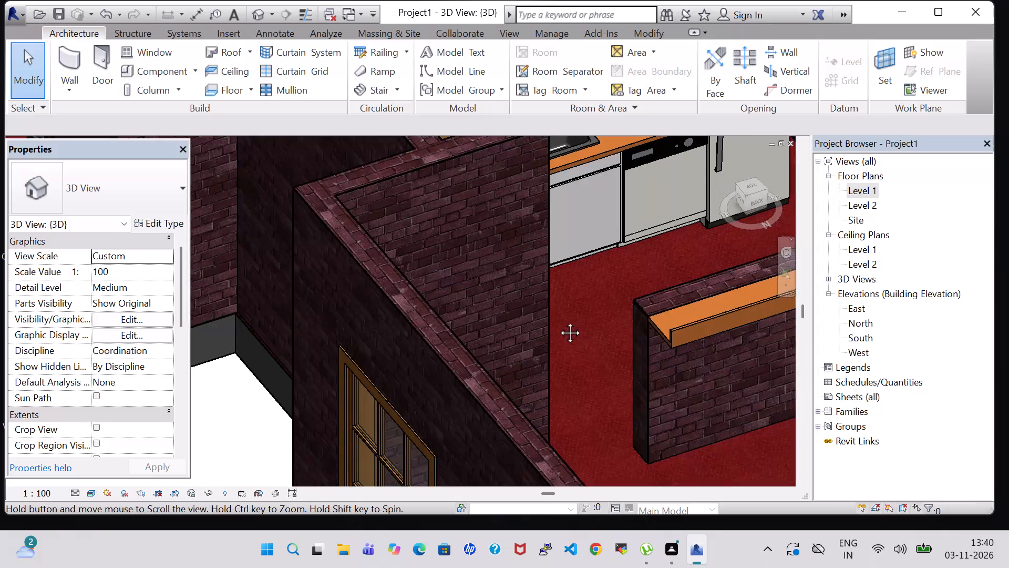
middle_drag(558, 321, 418, 332)
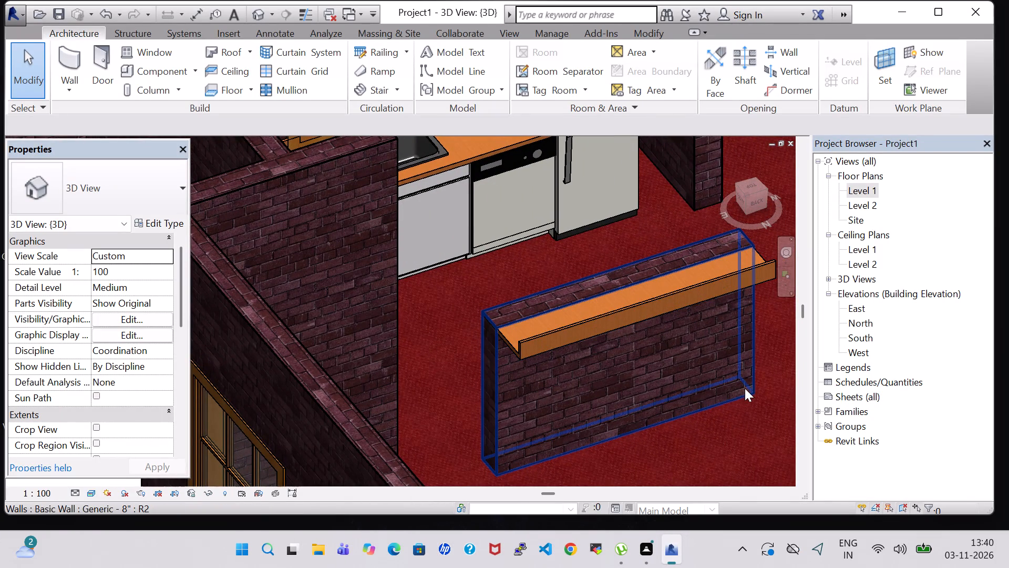
click(694, 391)
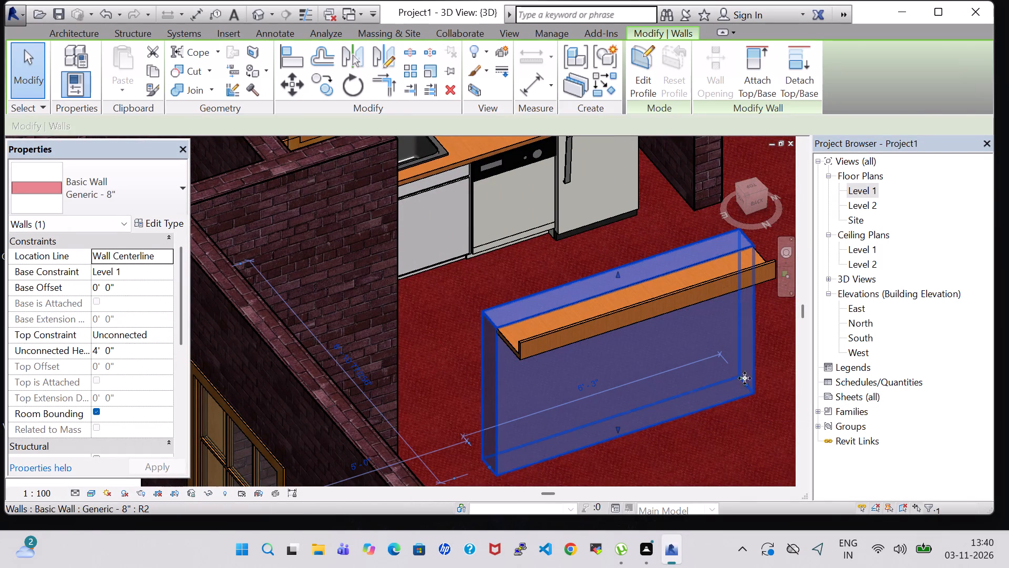
click(756, 428)
middle_drag(773, 360, 745, 366)
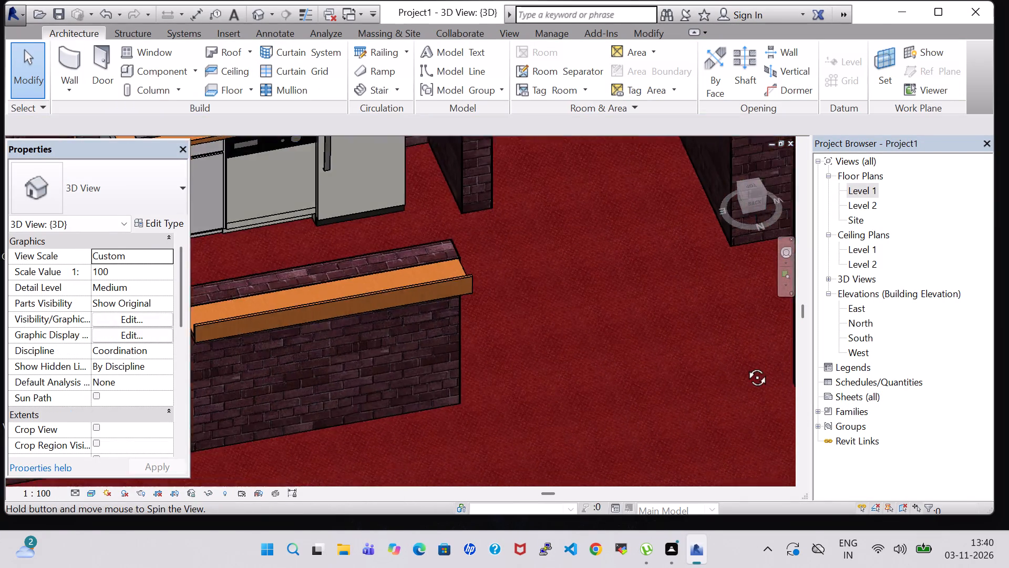
middle_drag(745, 366, 738, 368)
middle_drag(377, 347, 566, 366)
middle_drag(541, 362, 579, 373)
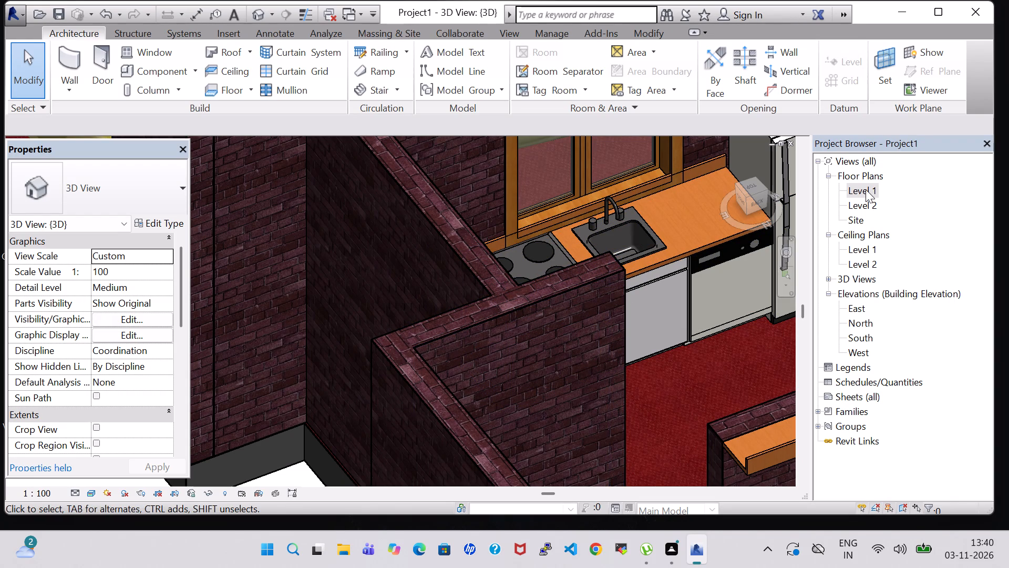
In the Level 1 plan, turn the countertop 180° and move it against the kitchen-side face of the freestanding wall, in line with its ends.
click(866, 189)
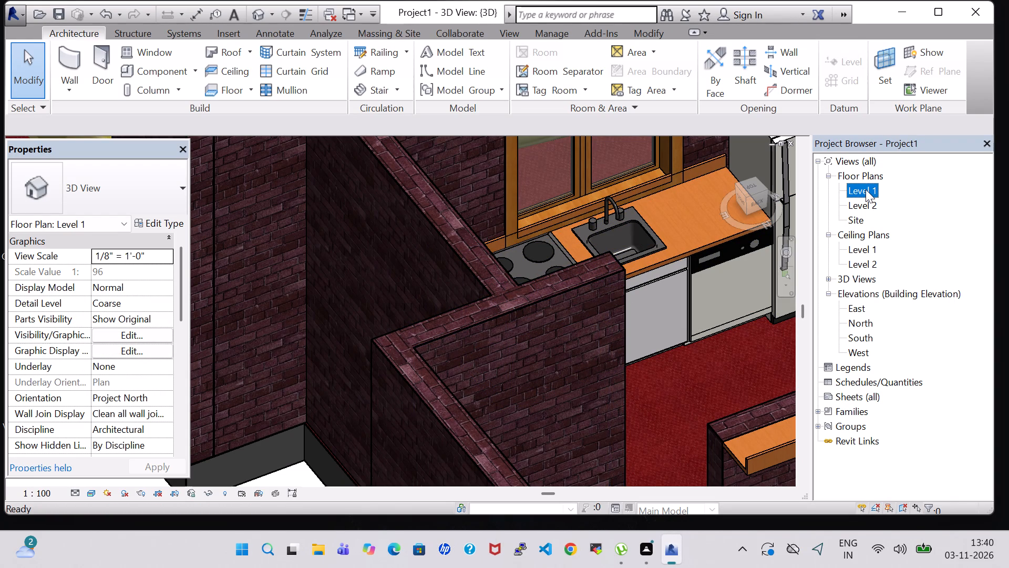
double_click(866, 189)
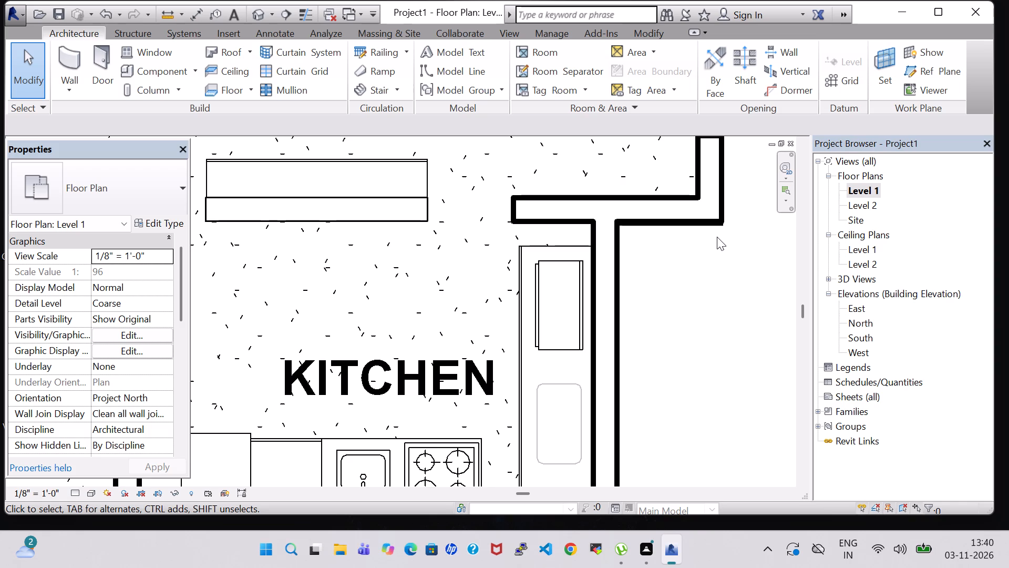
scroll(431, 308, down, 1)
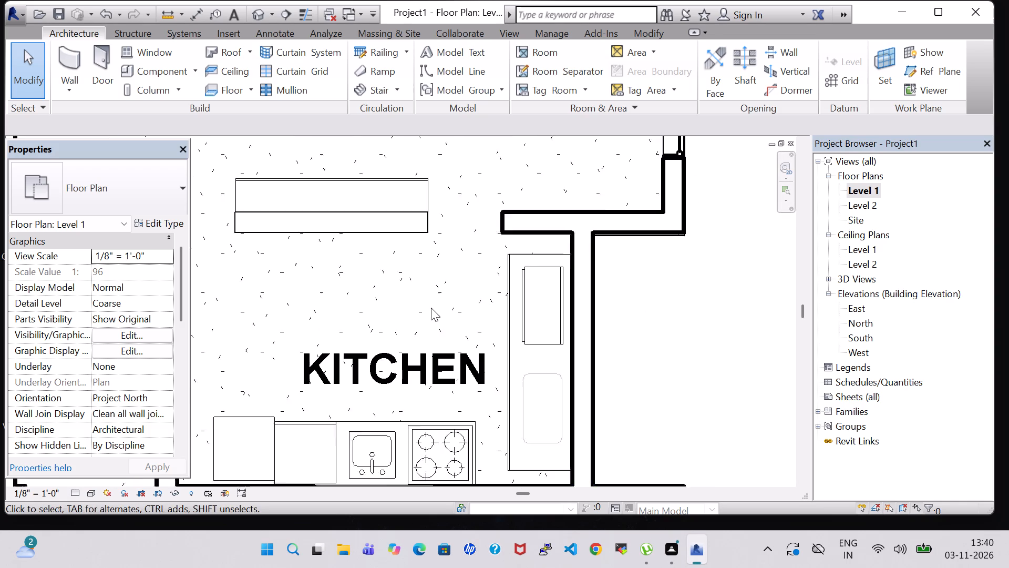
scroll(431, 308, down, 1)
click(338, 197)
key(space)
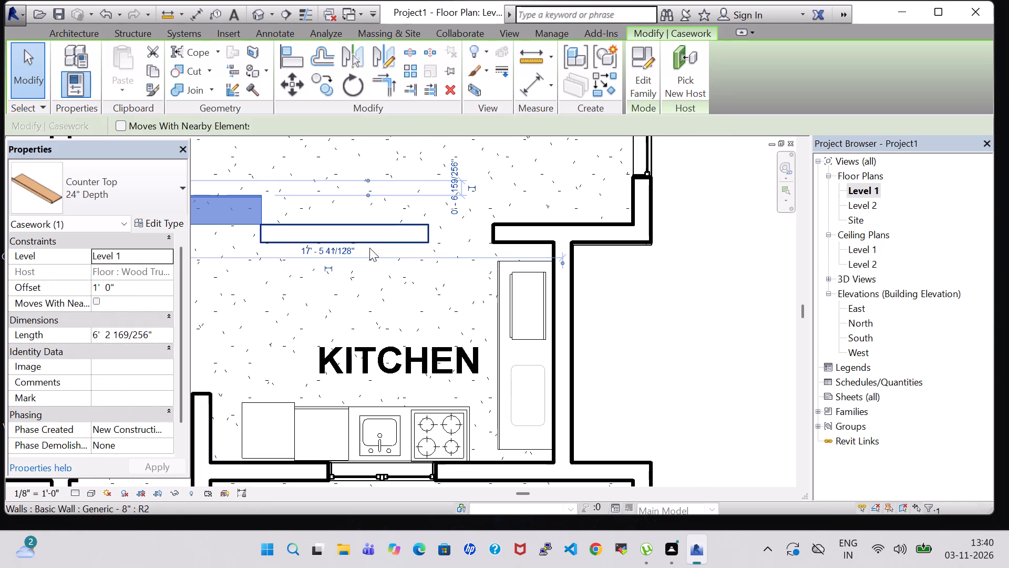
key(space)
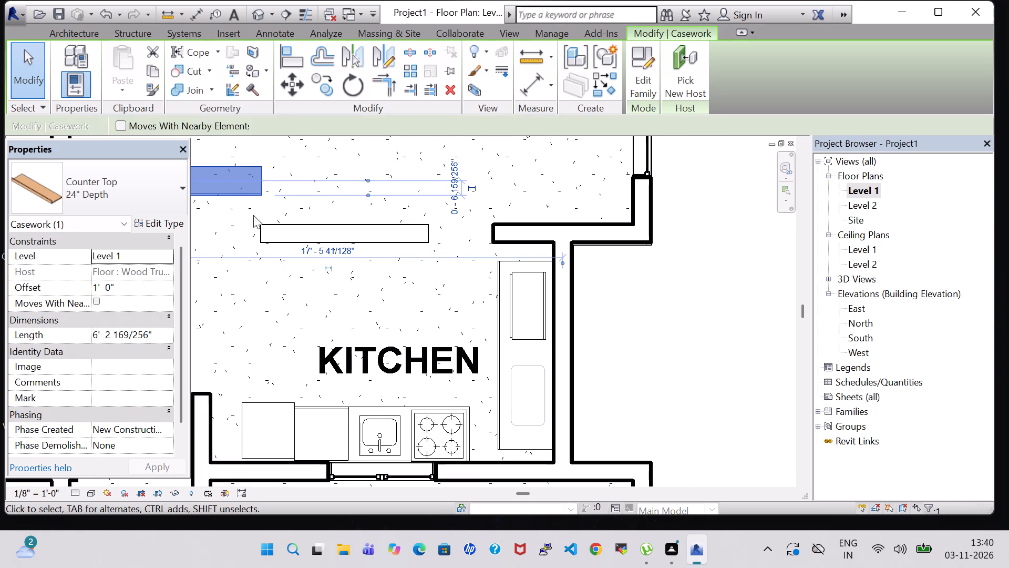
middle_drag(253, 209, 337, 231)
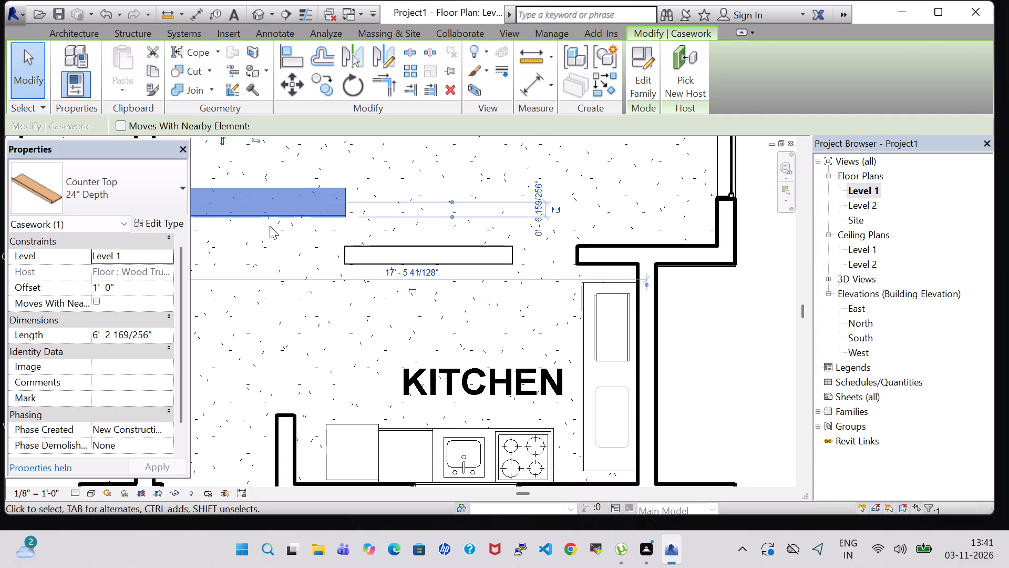
key(Escape)
drag(275, 207, 328, 247)
drag(324, 219, 356, 251)
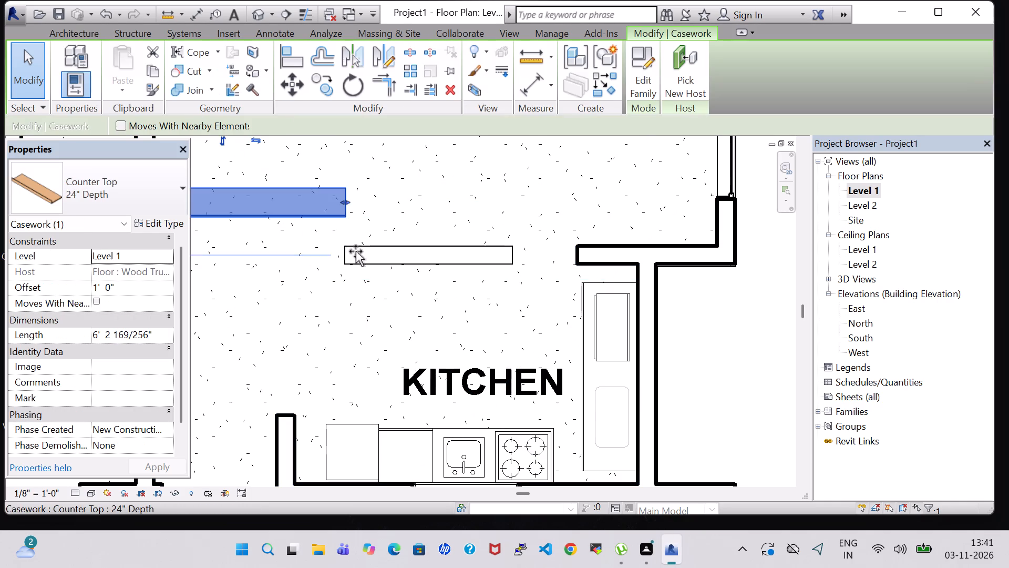
drag(356, 251, 494, 297)
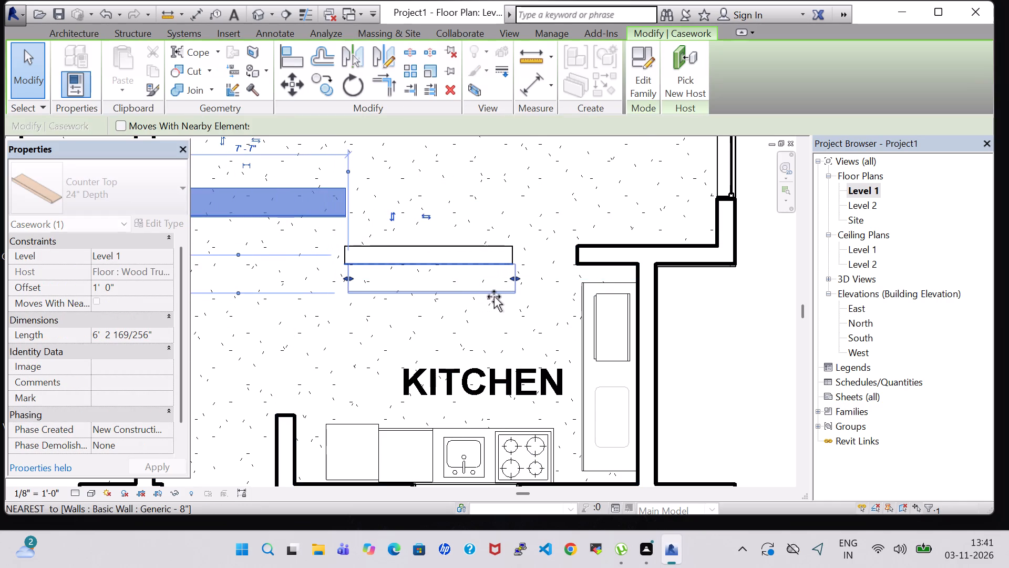
drag(494, 297, 491, 297)
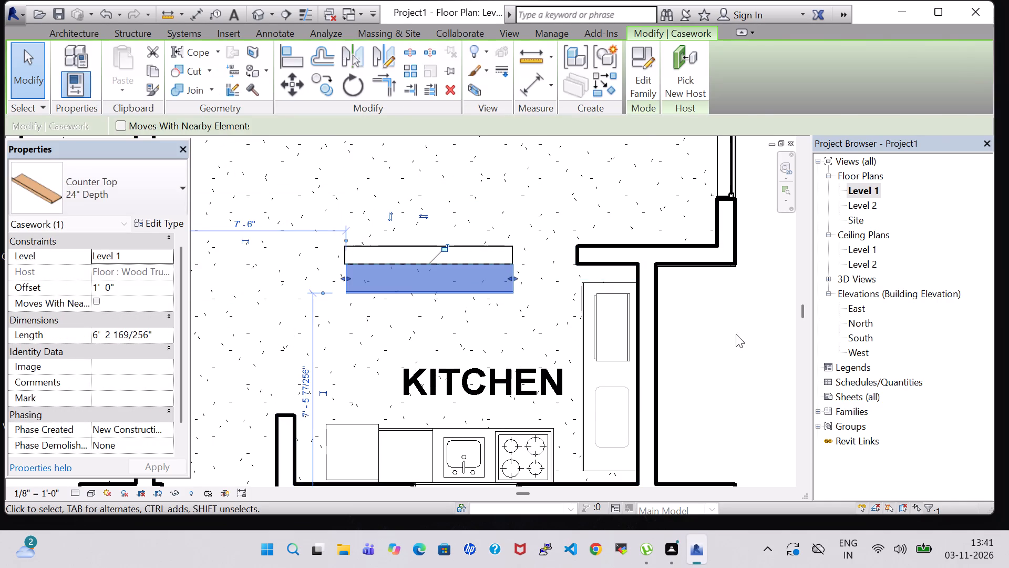
click(737, 342)
Check the countertop's new kitchen-side position on the freestanding wall in the 3D view.
click(259, 12)
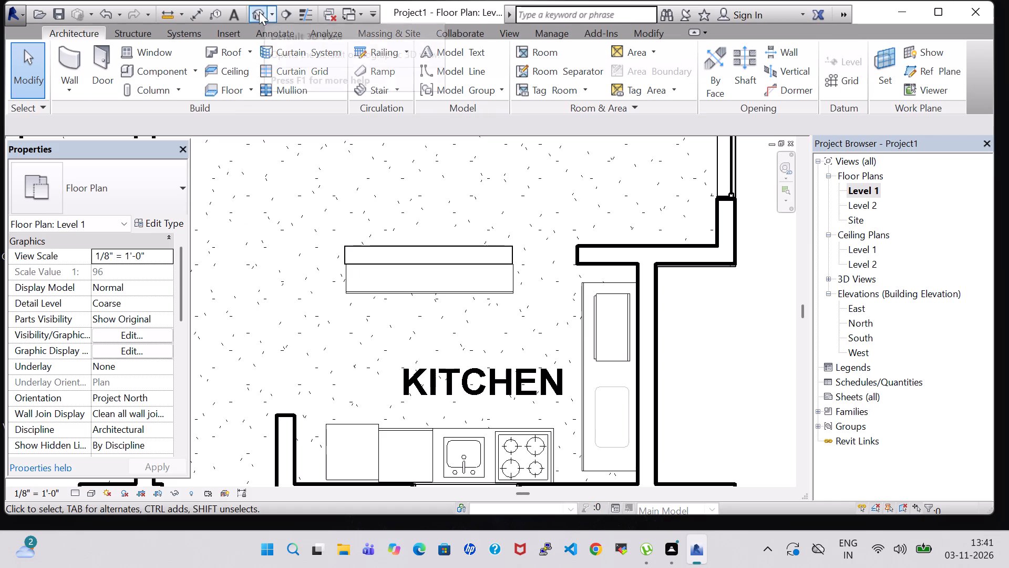
scroll(526, 179, down, 6)
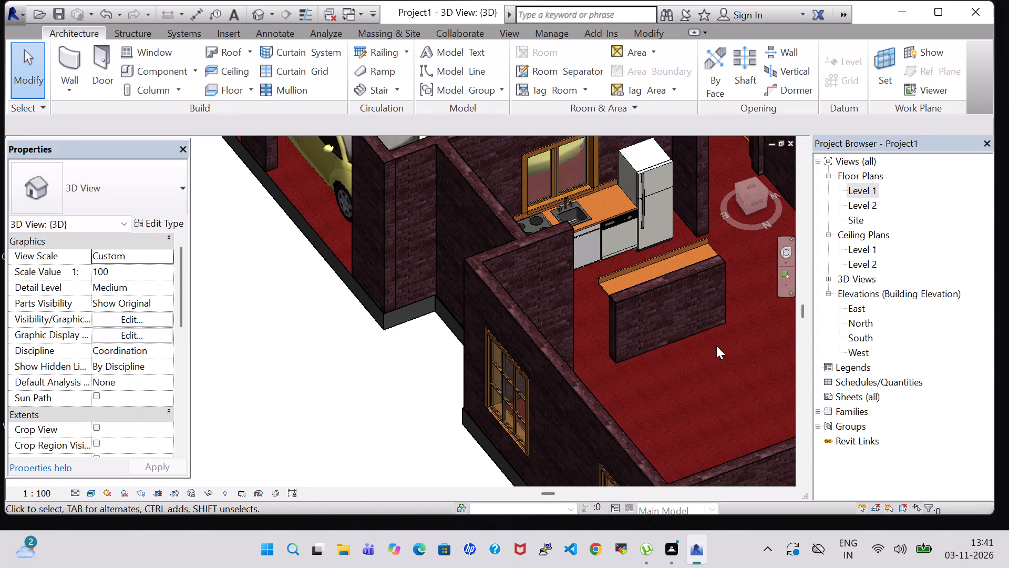
shift+middle_drag(707, 364, 662, 348)
middle_drag(429, 253, 431, 253)
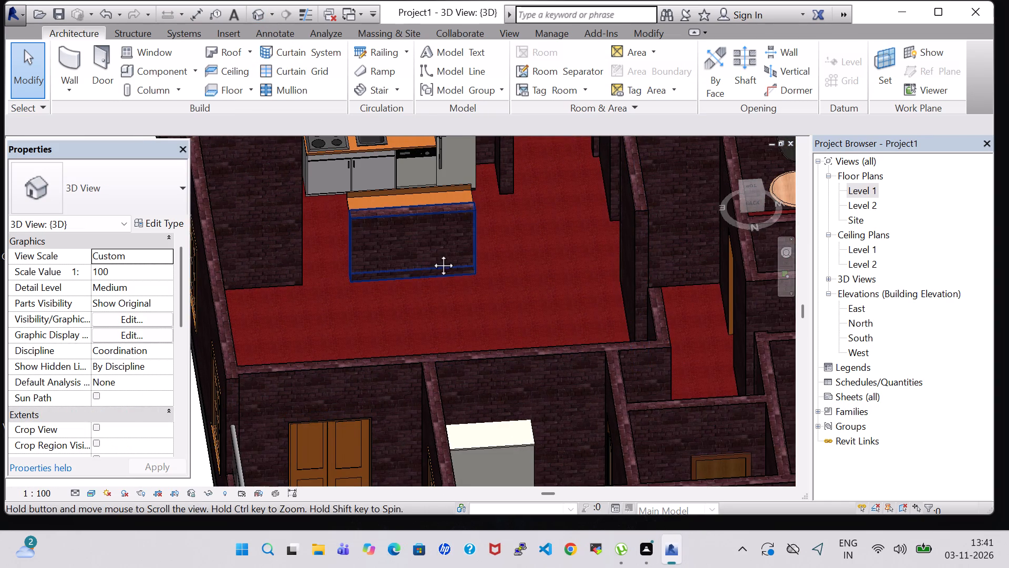
middle_drag(431, 253, 455, 295)
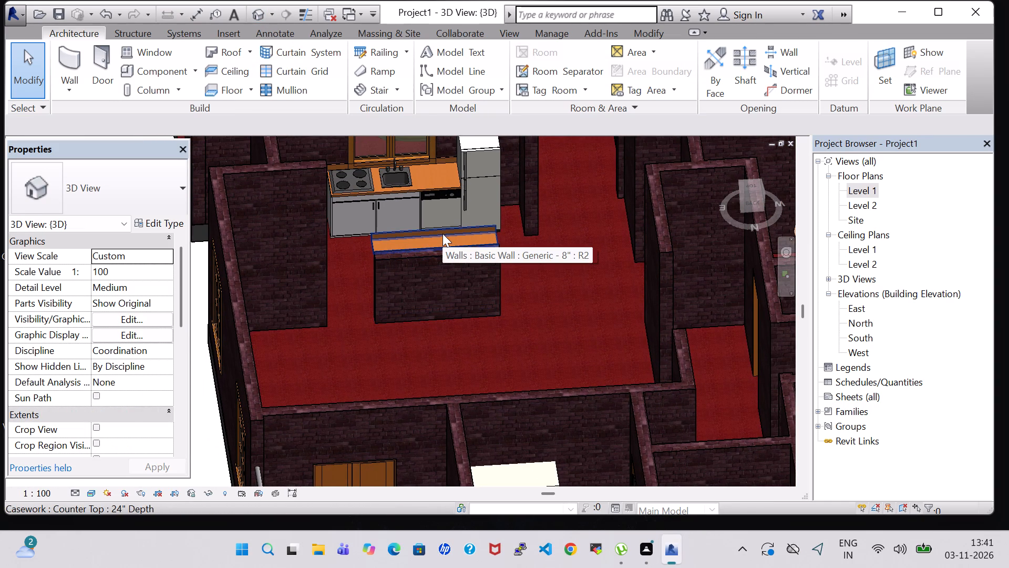
scroll(442, 234, up, 4)
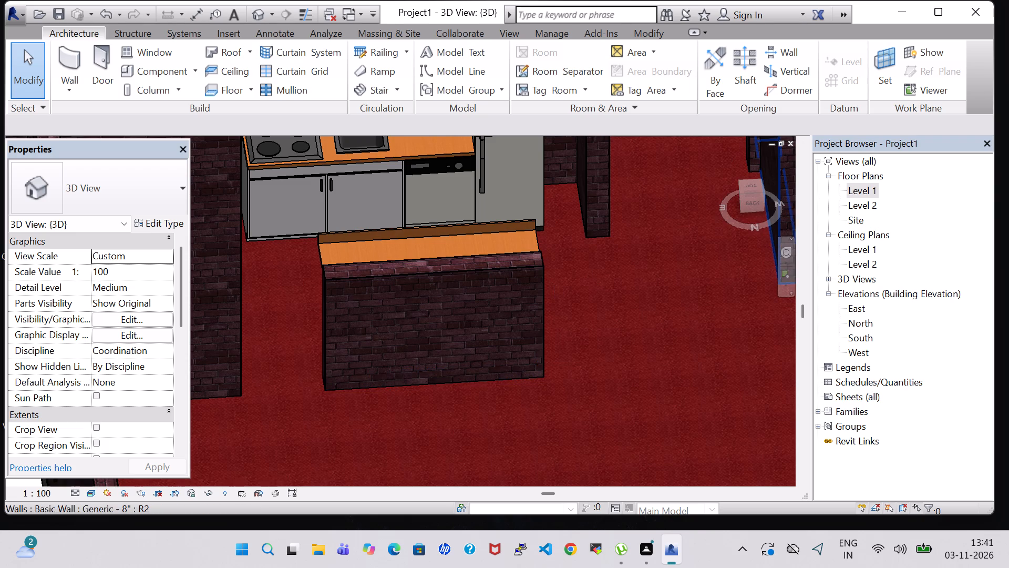
Load the Chair-Breuer family from the Furniture Seating library for placement in the Level 1 plan.
double_click(867, 190)
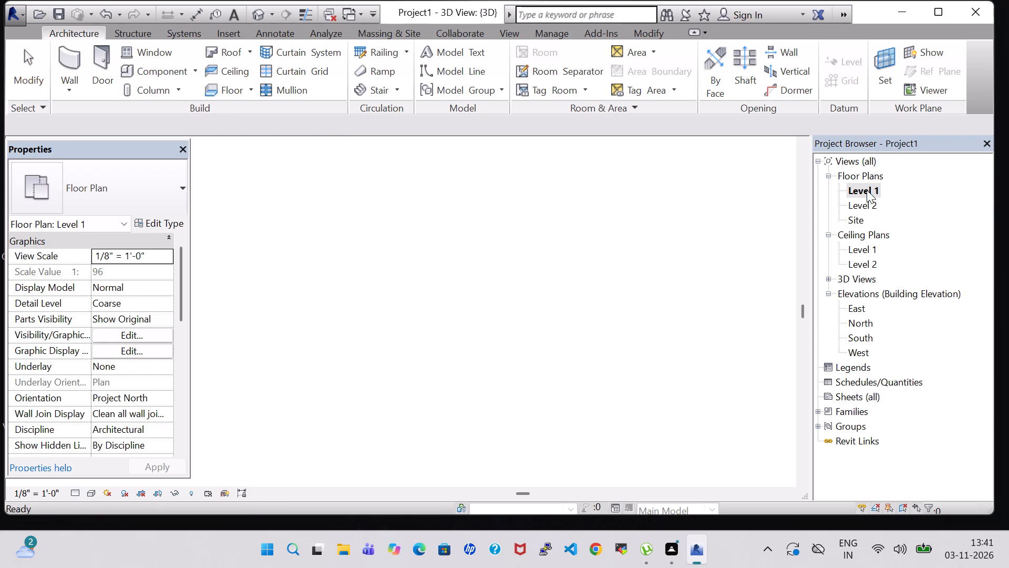
scroll(549, 287, down, 4)
click(126, 74)
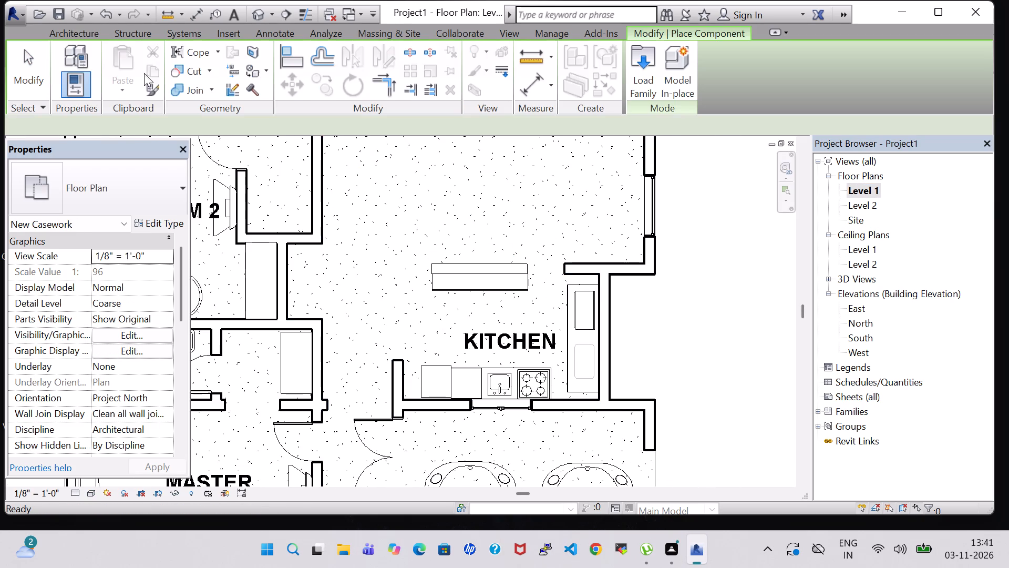
click(636, 83)
scroll(606, 229, down, 1)
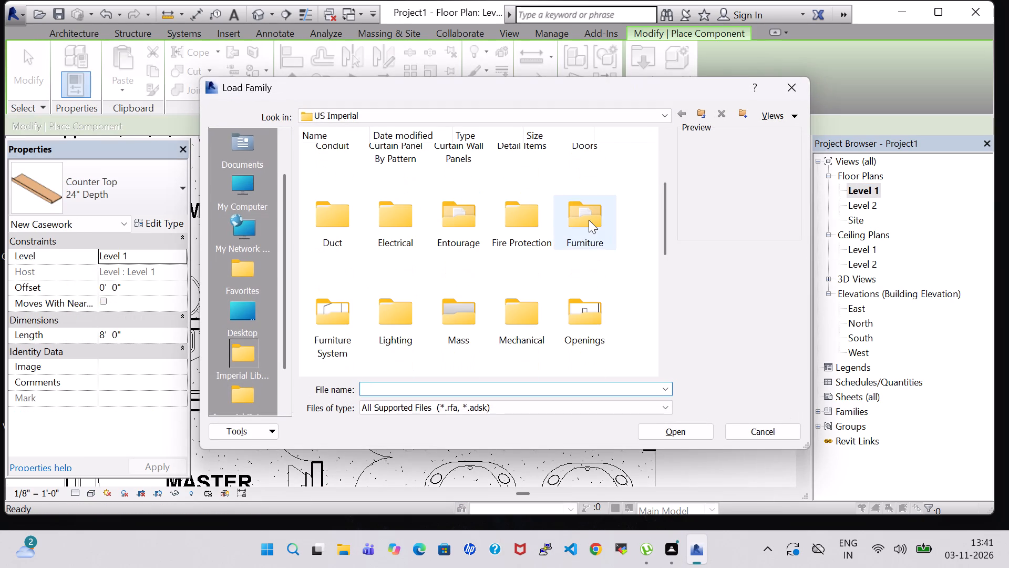
double_click(583, 217)
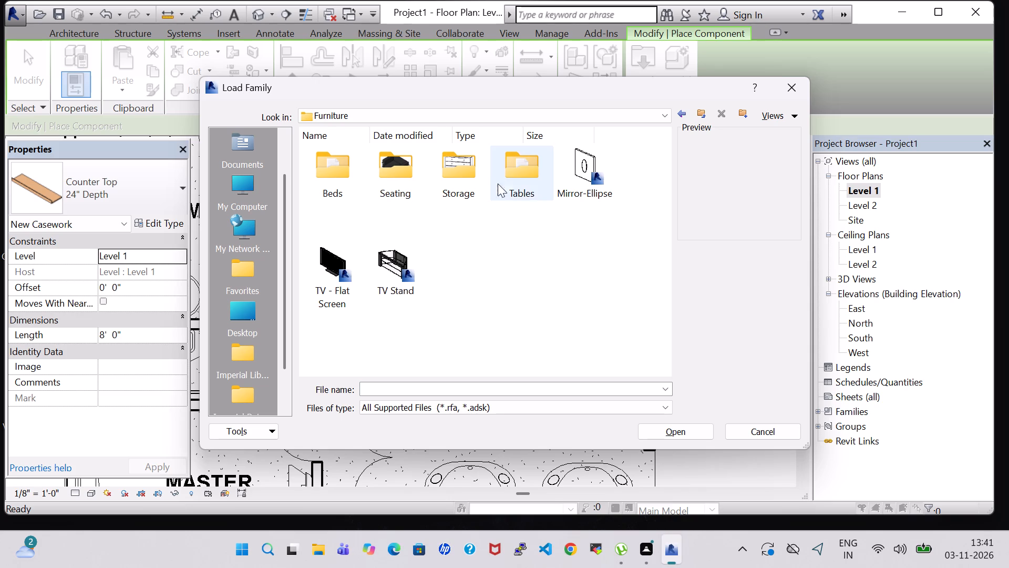
double_click(395, 173)
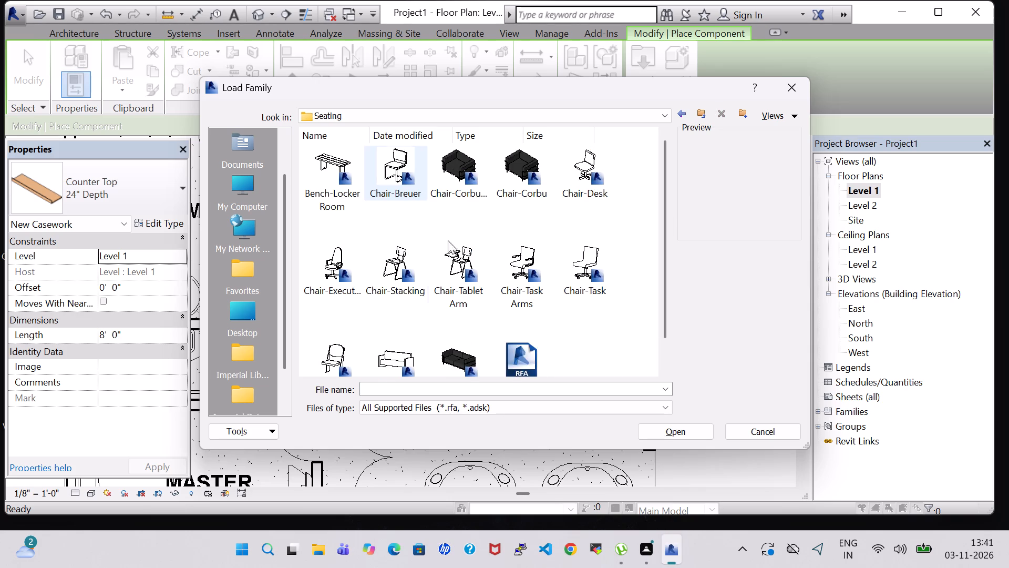
click(327, 273)
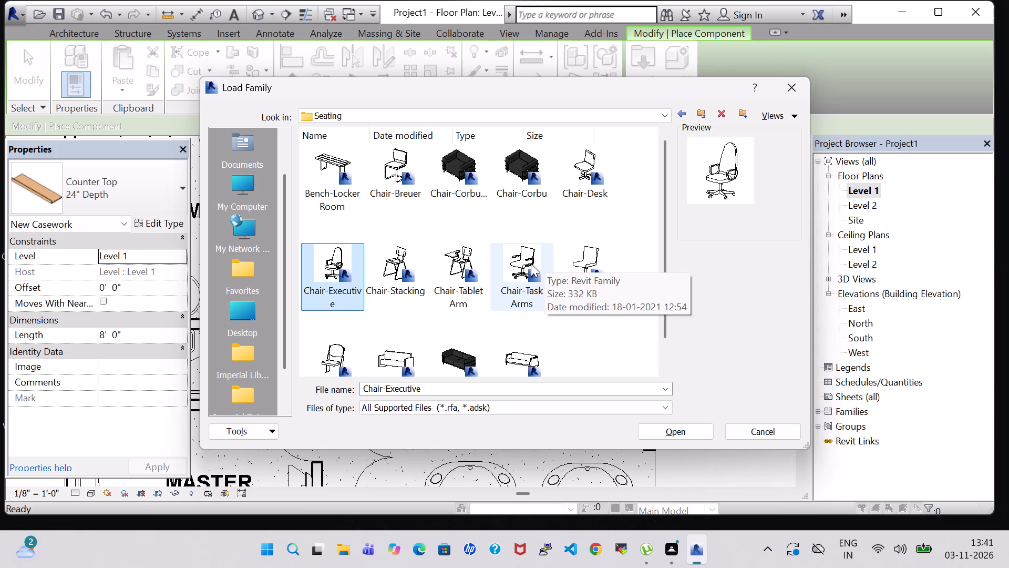
click(585, 334)
scroll(585, 324, down, 1)
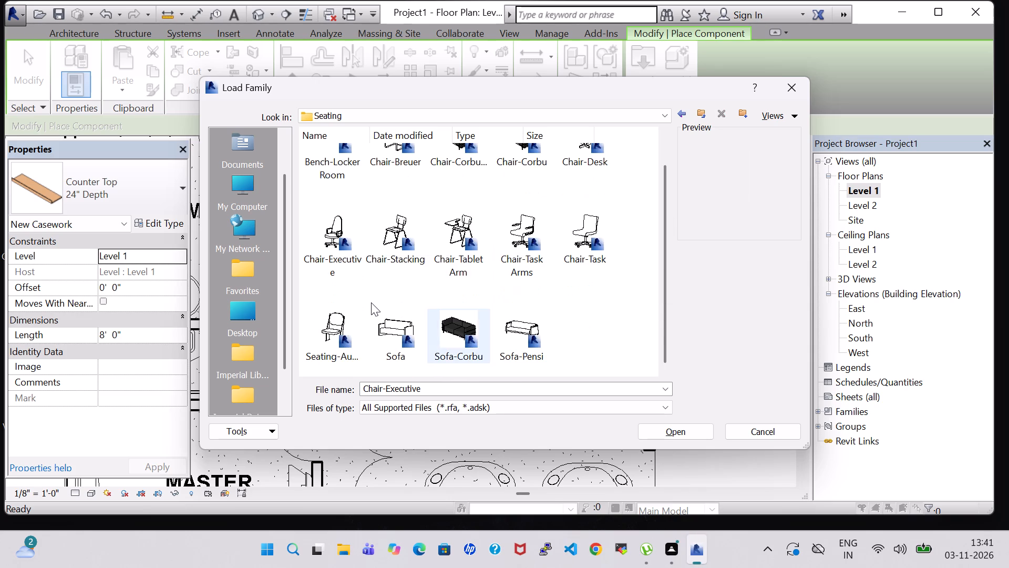
scroll(371, 302, up, 2)
click(387, 179)
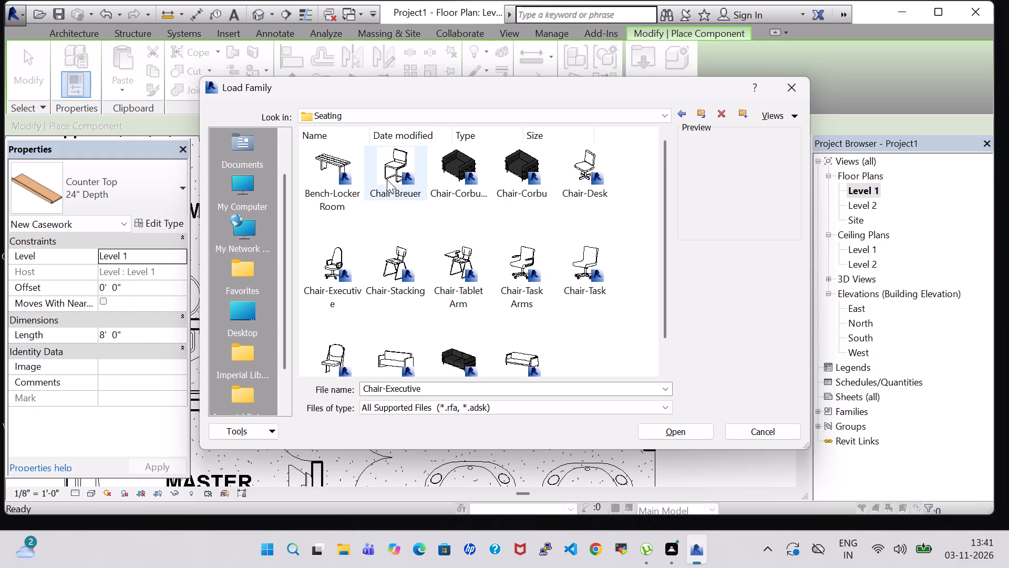
click(698, 438)
scroll(413, 267, up, 4)
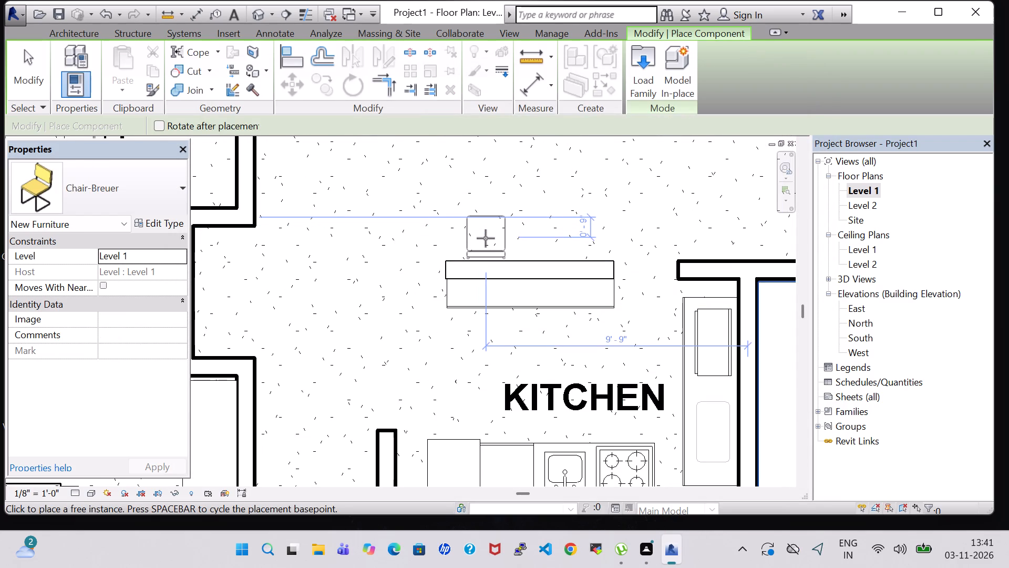
Place three Chair-Breuer chairs in a row along the side of the freestanding wall opposite the countertop.
click(486, 238)
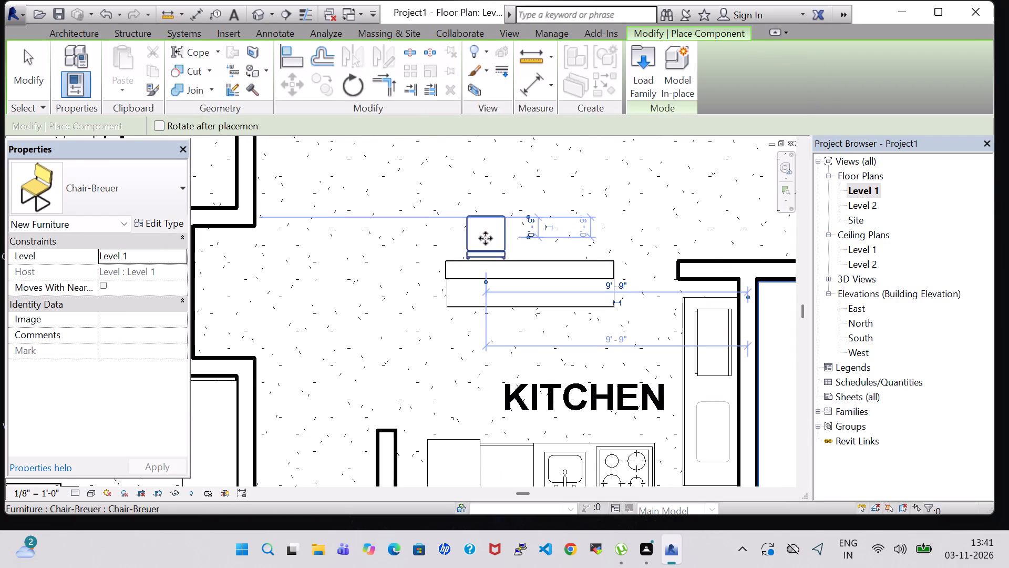
click(538, 236)
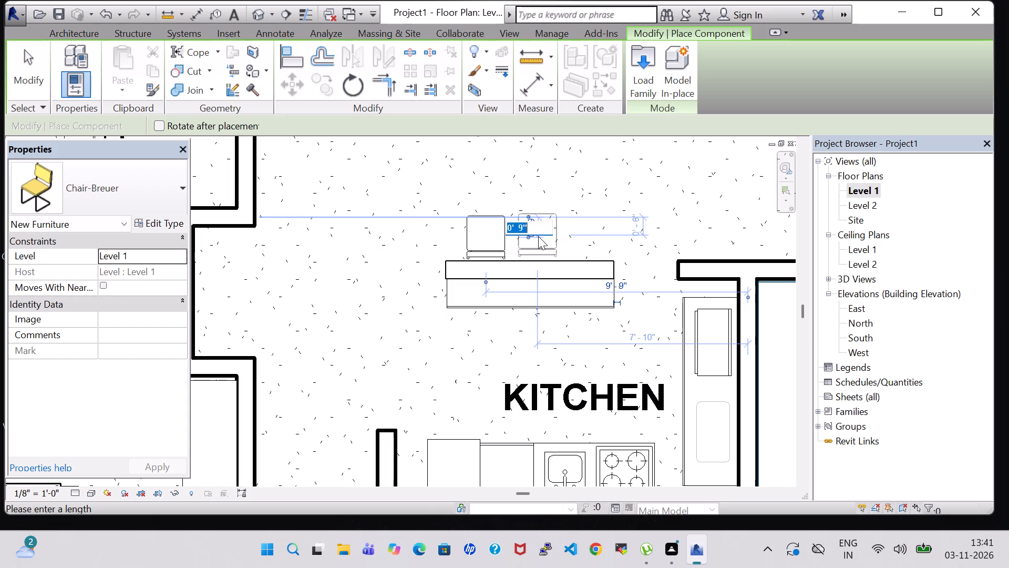
key(Escape)
key(Escape)
click(538, 237)
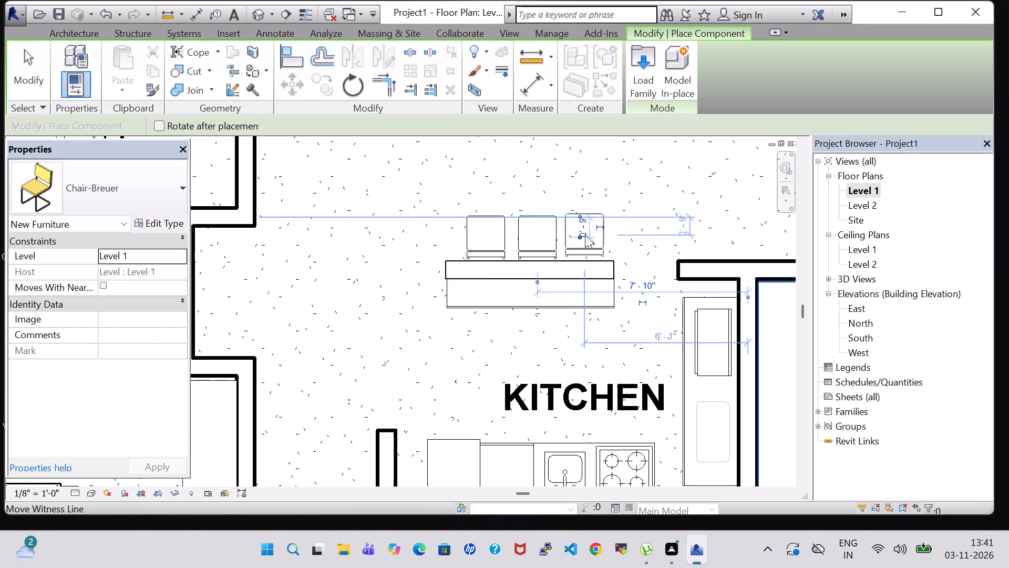
click(585, 237)
key(Escape)
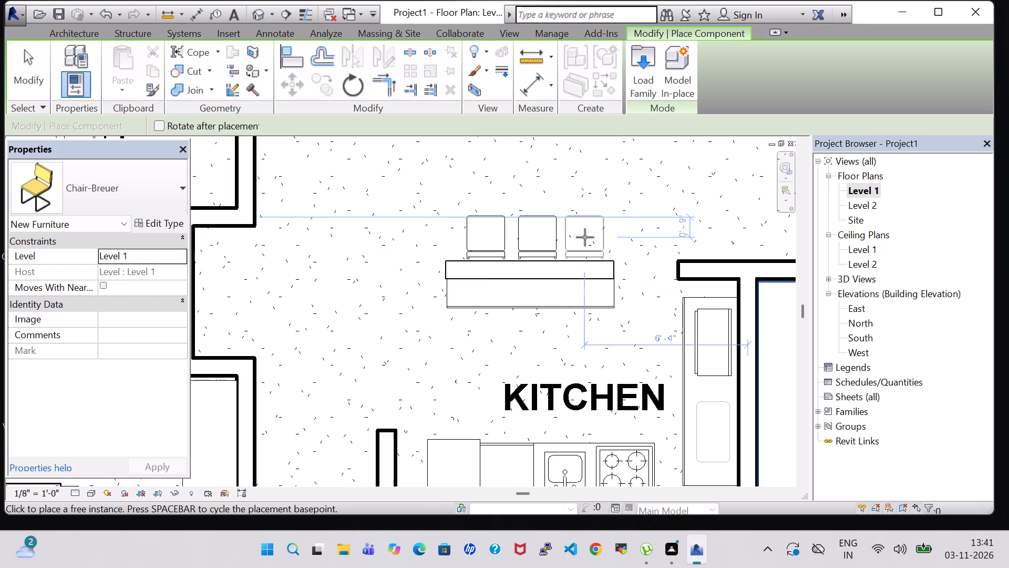
click(585, 237)
key(Escape)
key(Escape)
Nudge the three chairs west to space them more evenly along the freestanding wall.
click(480, 231)
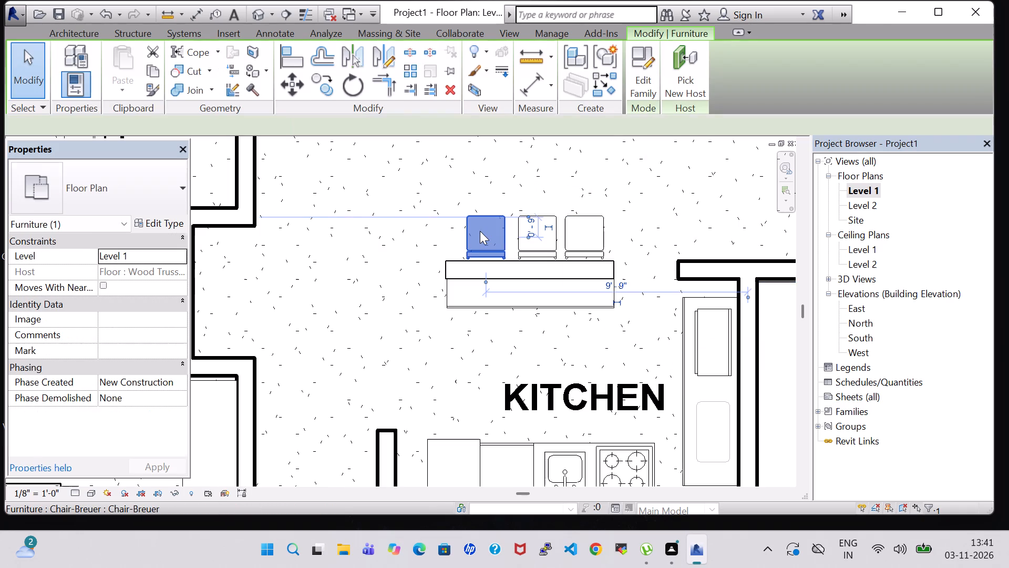
key(Left)
key(Left)
key(Left)
key(Left)
key(Left)
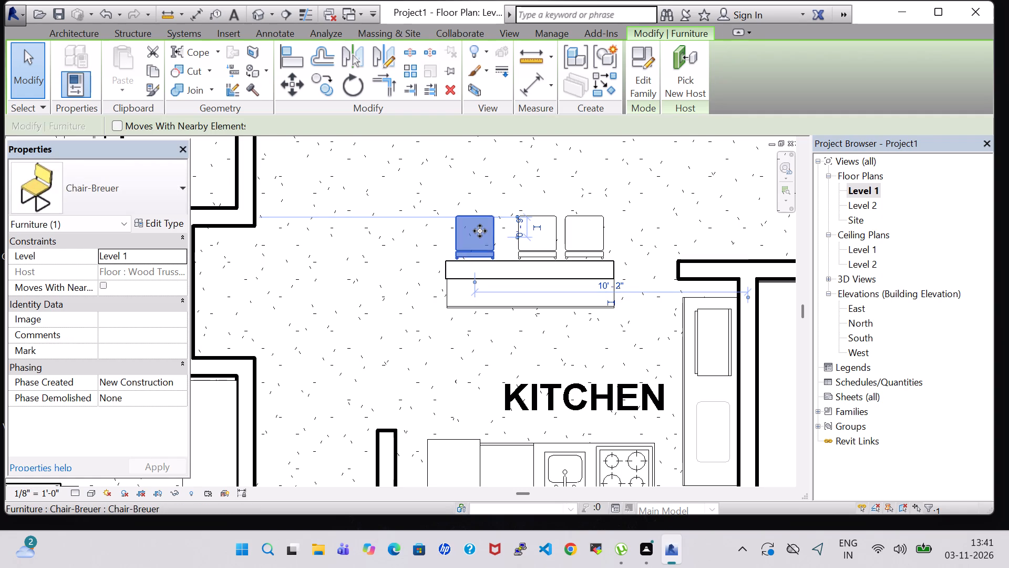
click(545, 253)
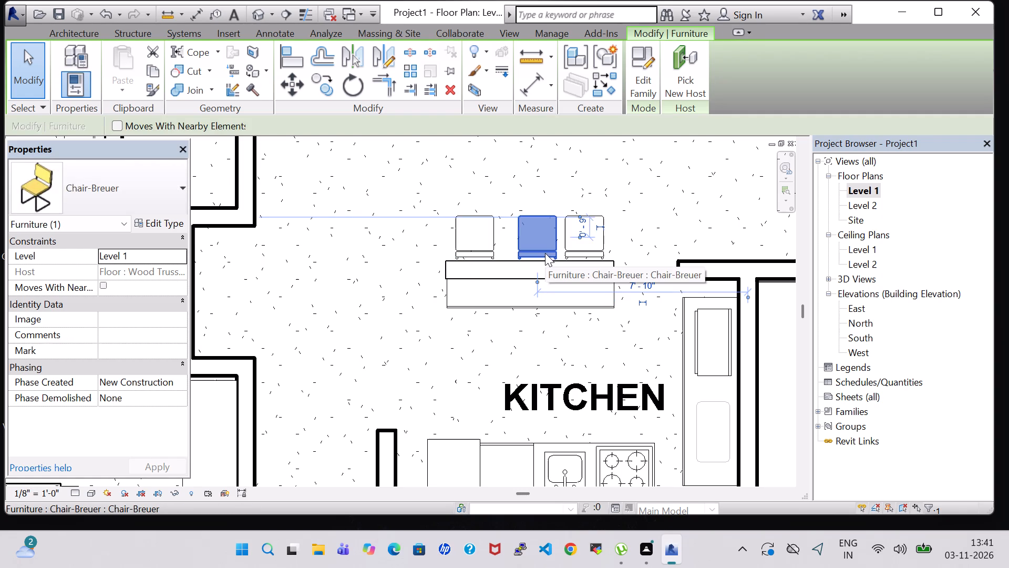
key(Left)
key(Left)
key(Left)
click(598, 247)
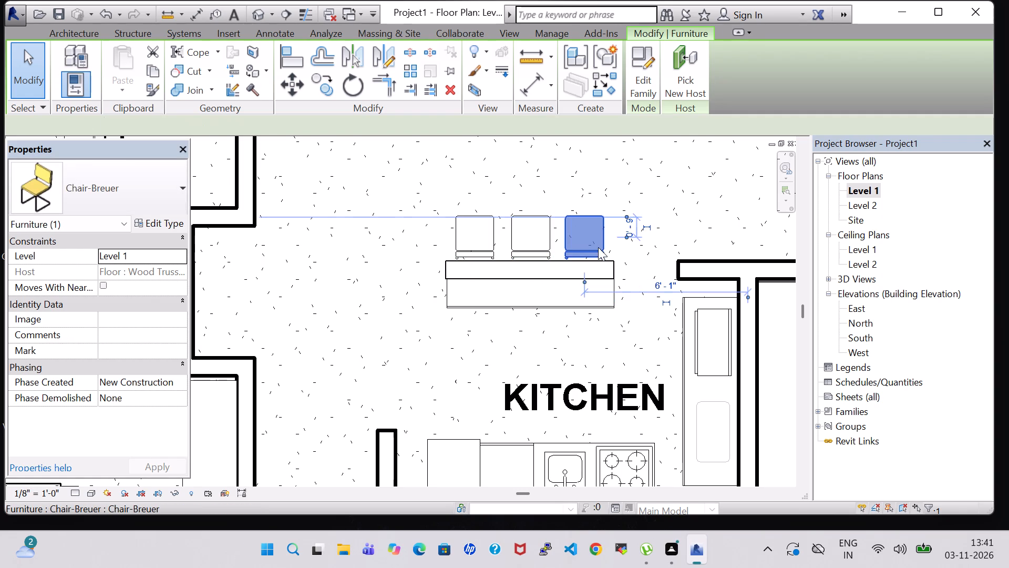
key(Left)
click(518, 186)
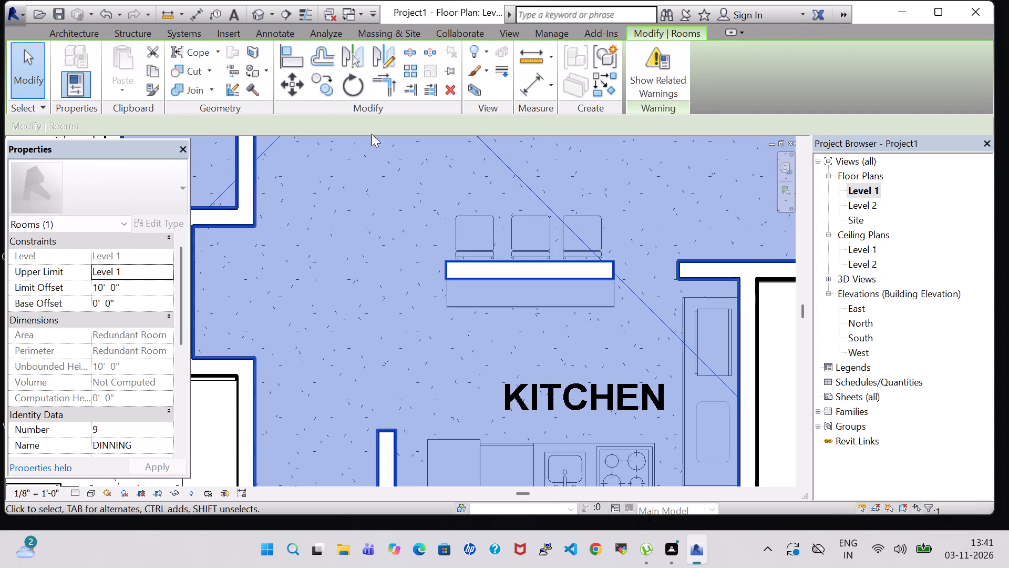
click(392, 374)
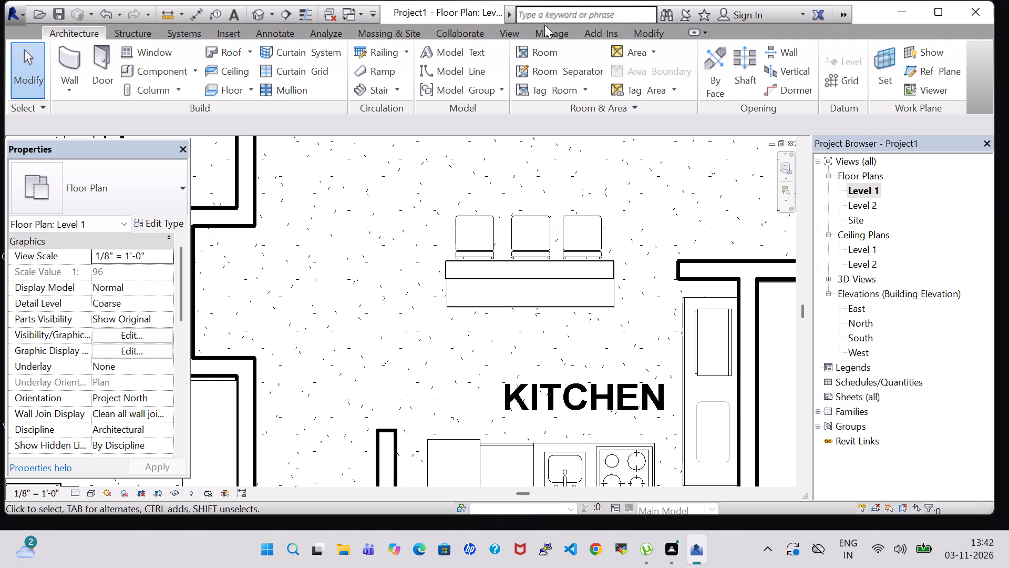
In the 3D view, rotate each of the three chairs 180° so their seats face the freestanding wall.
click(257, 11)
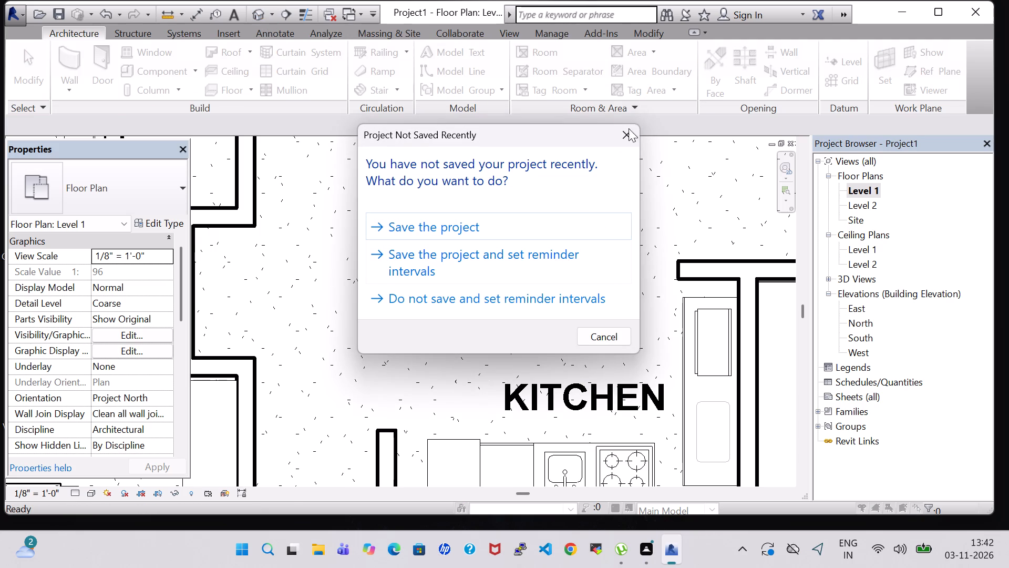
click(629, 128)
middle_drag(652, 301, 652, 301)
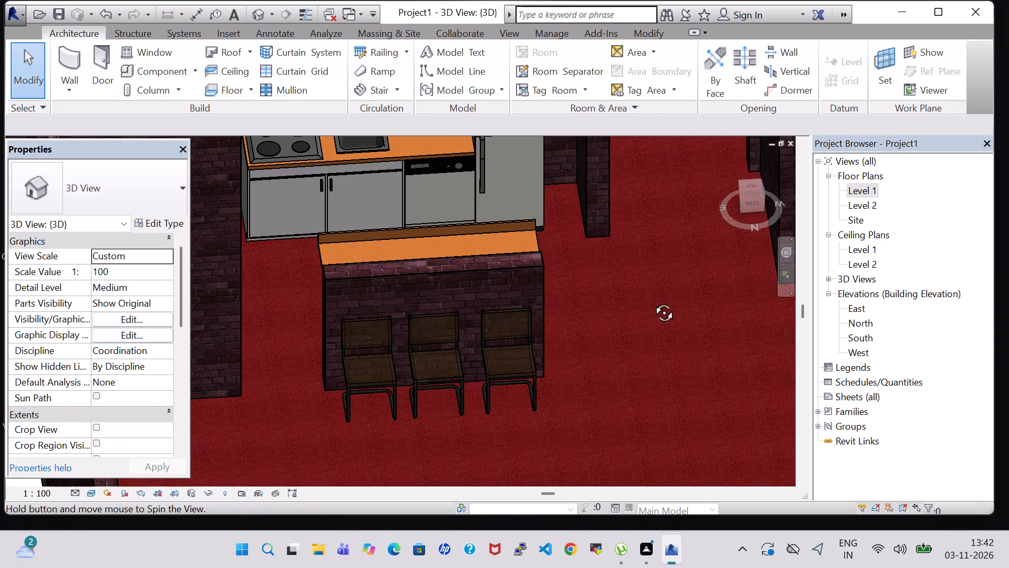
middle_drag(652, 301, 653, 290)
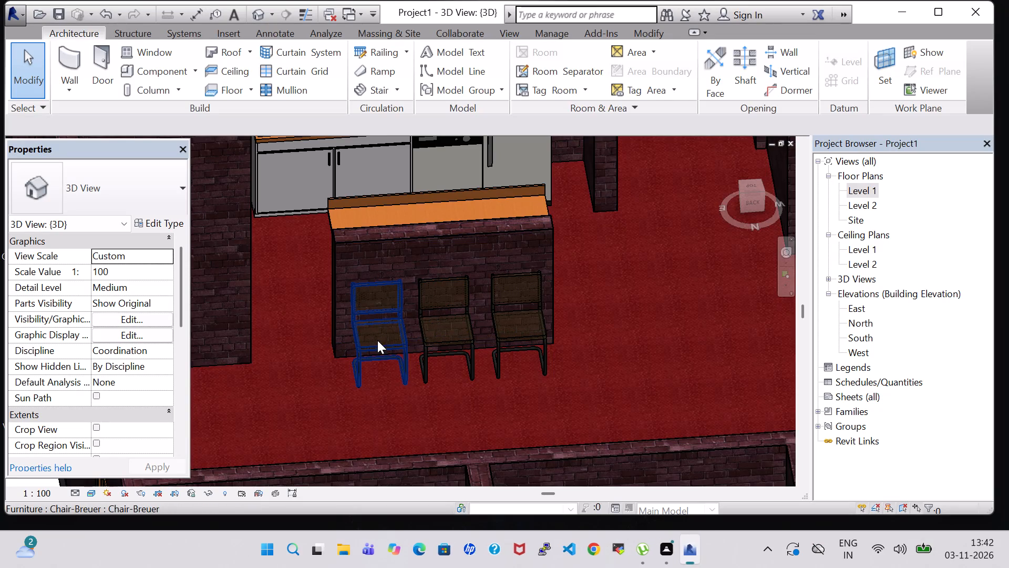
click(381, 342)
key(space)
key(space)
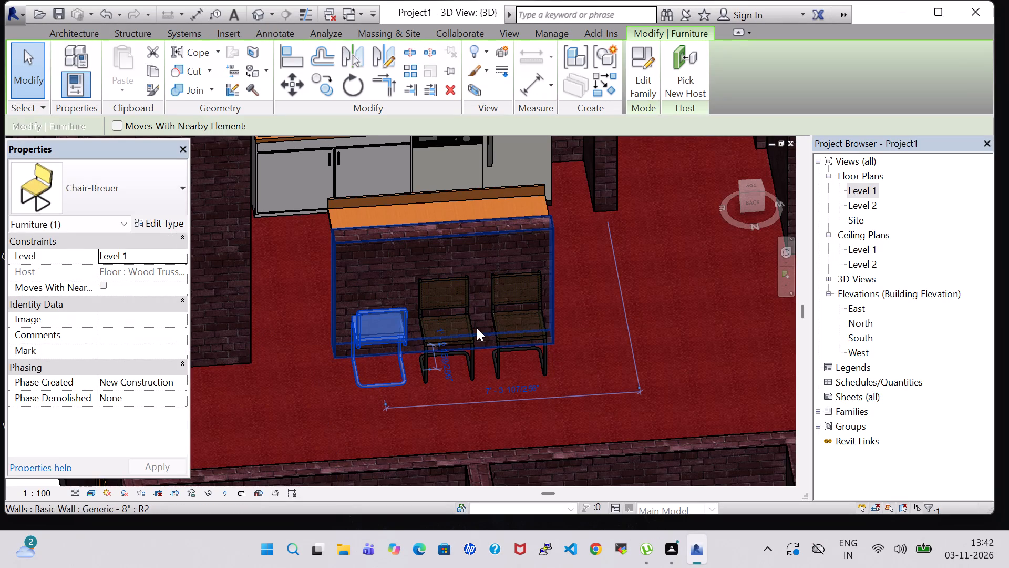
click(450, 277)
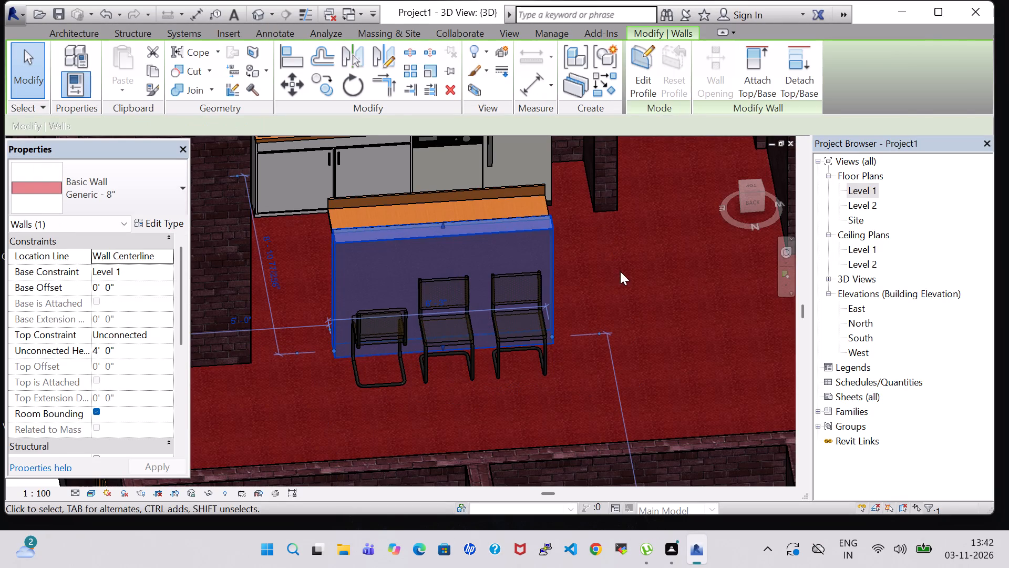
click(620, 271)
click(458, 340)
key(space)
key(space)
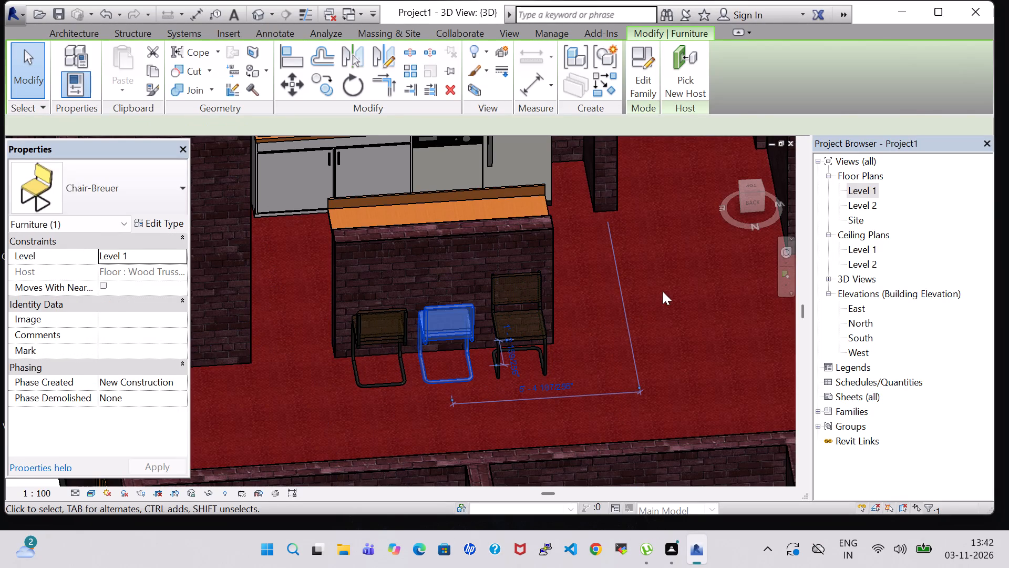
click(663, 291)
click(524, 279)
key(space)
key(space)
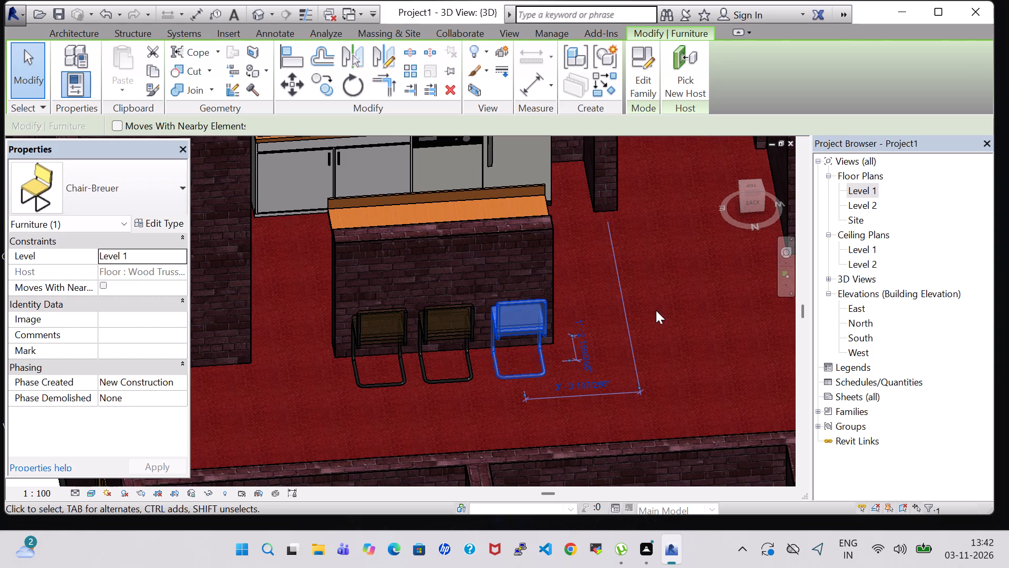
click(661, 278)
Set the unconnected height of the freestanding Generic - 8" wall behind the chairs to 2' 0".
middle_drag(634, 307, 635, 299)
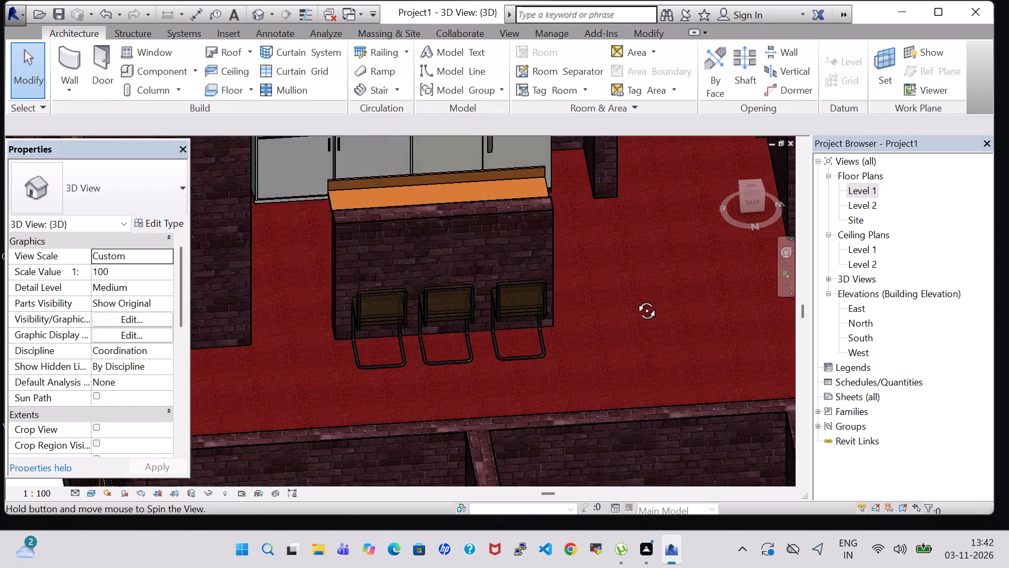
middle_drag(635, 299, 662, 337)
click(672, 407)
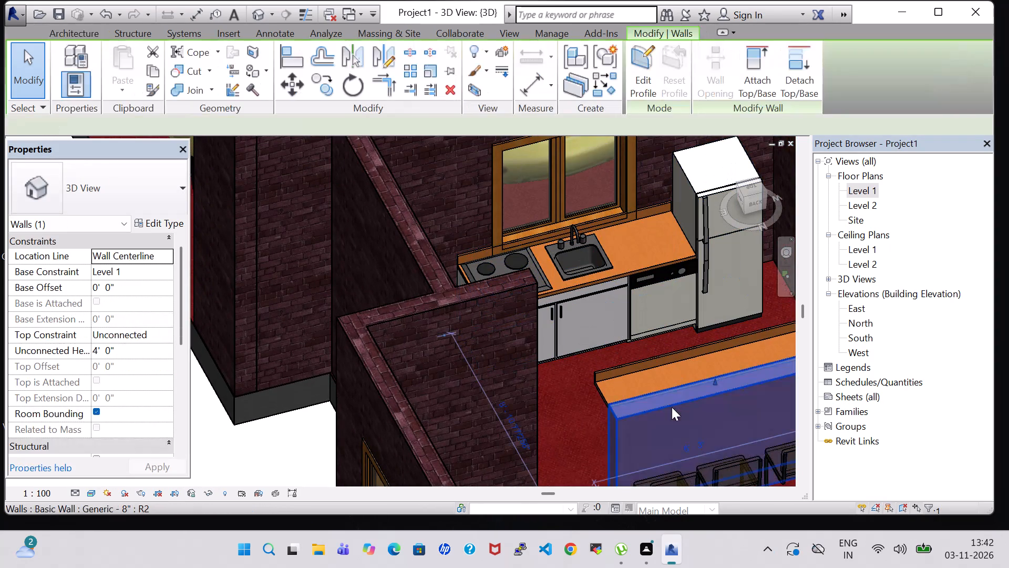
click(99, 350)
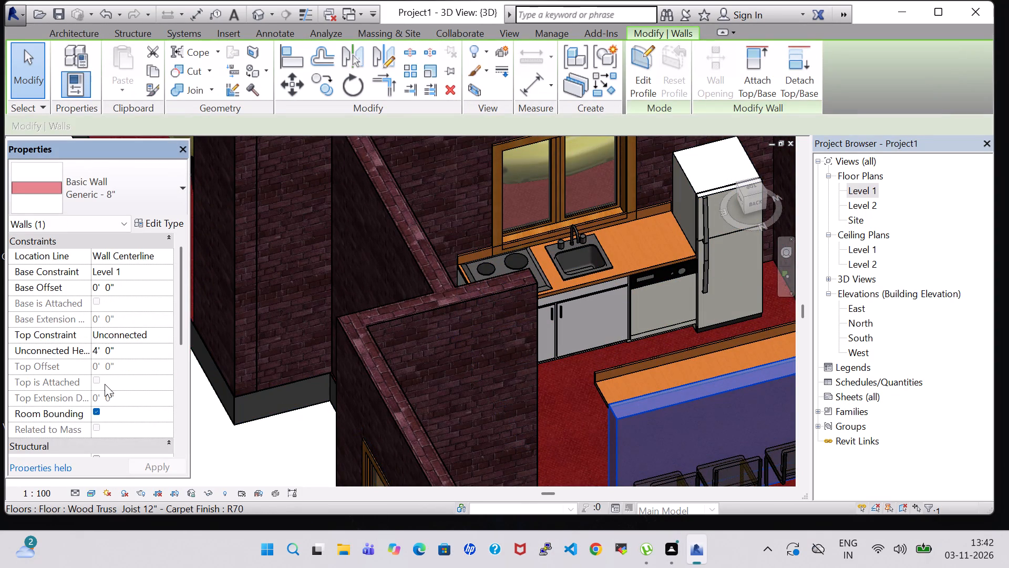
key(BackSpace)
key(2)
key(Return)
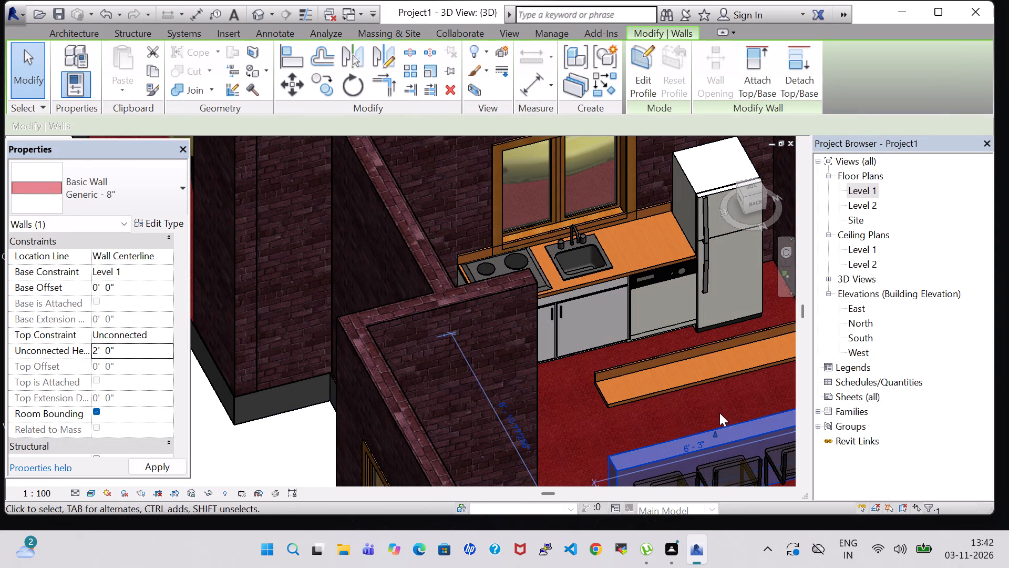
click(671, 342)
Set the offset of the 24" Depth countertop beside the freestanding wall to 0' 0".
middle_drag(707, 394, 656, 332)
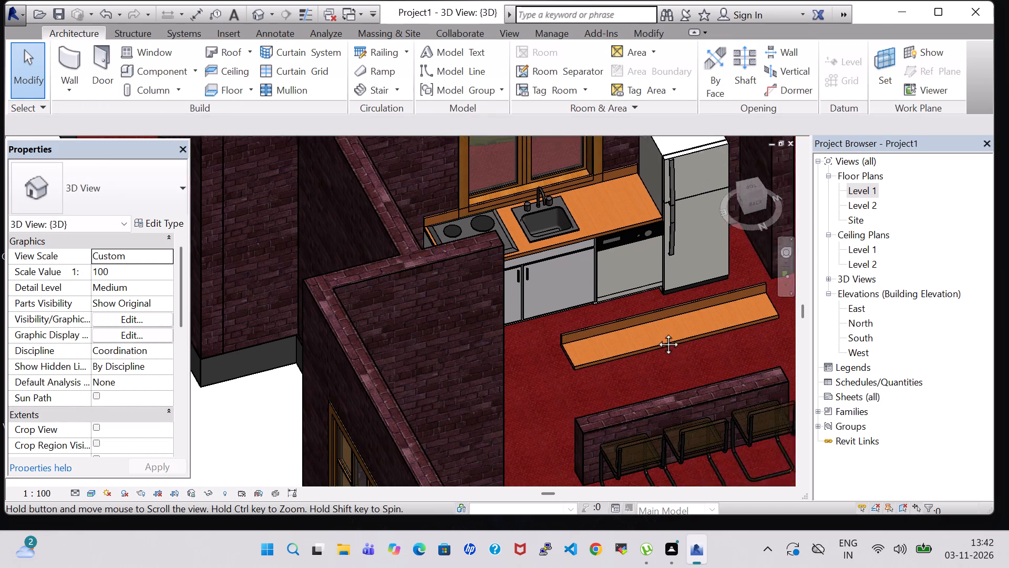
middle_drag(656, 332, 621, 303)
click(604, 281)
click(598, 288)
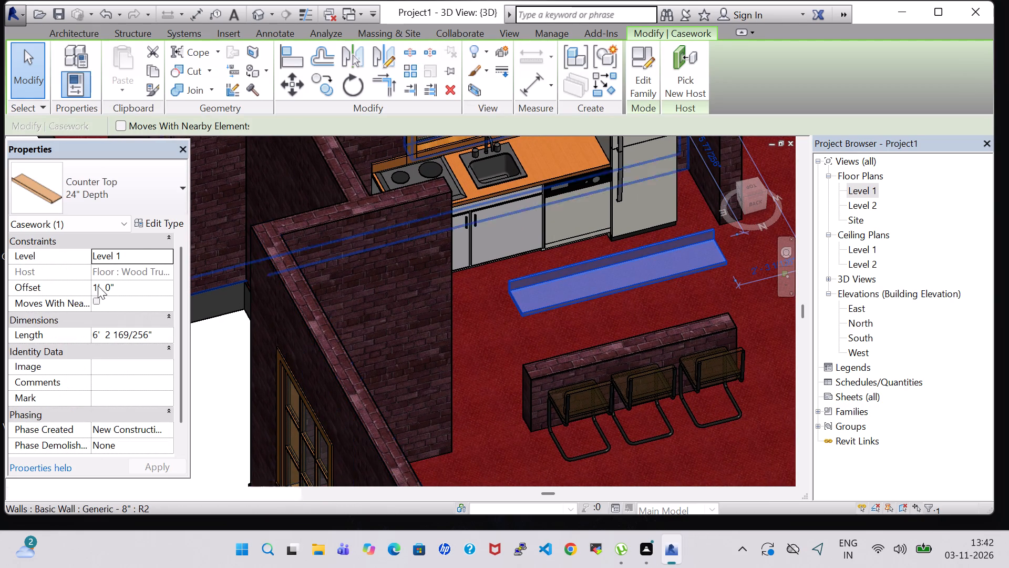
click(98, 286)
key(BackSpace)
key(0)
key(Return)
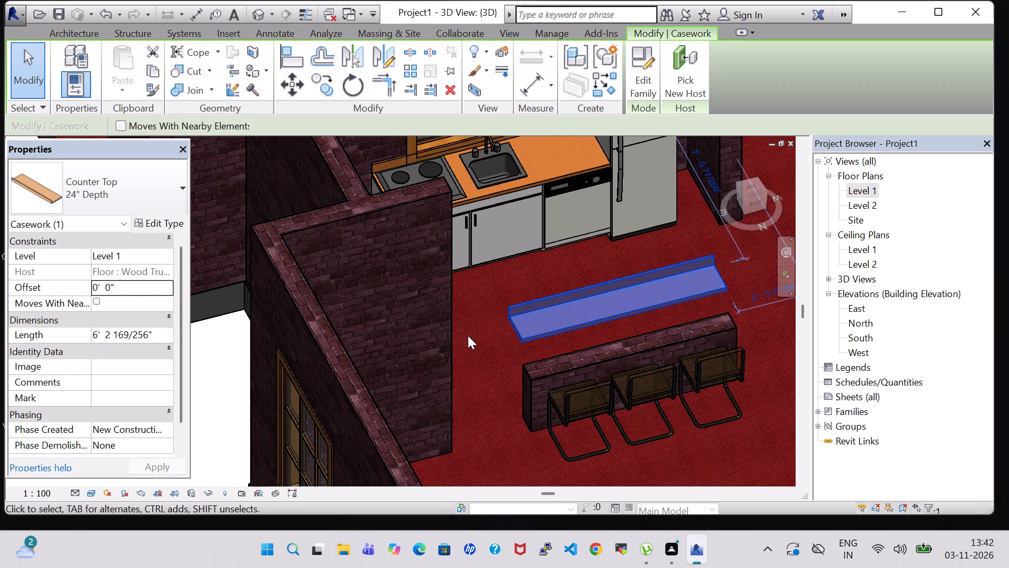
Nudge the lowered countertop in 3D toward the chairs, up to the freestanding wall and in line with its ends.
key(Down)
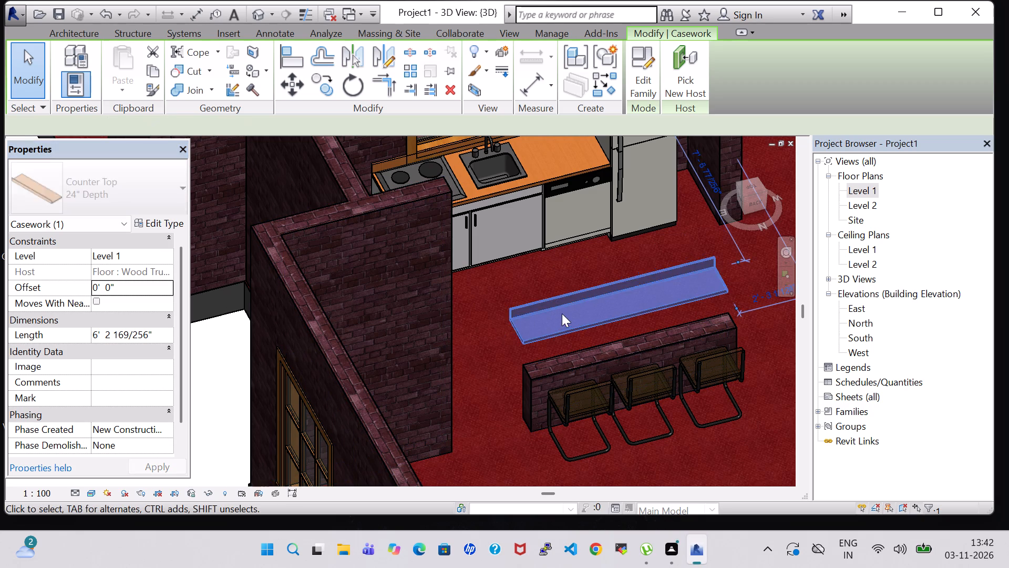
key(Down)
key(Down)
key(Down)
key(Down)
key(Down)
key(Down)
key(Down)
key(Down)
key(Down)
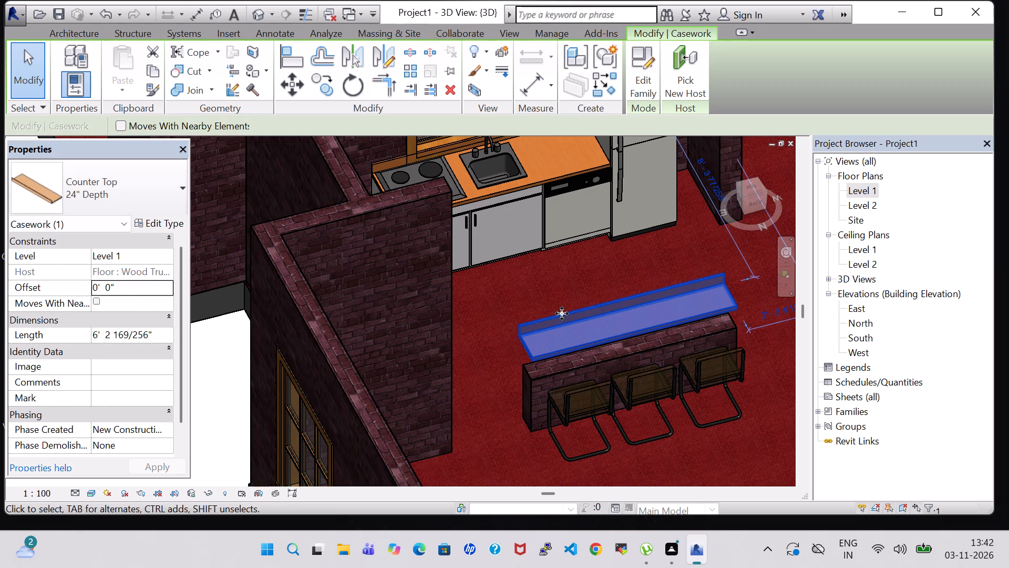
key(Down)
key(Left)
key(Left)
key(Left)
key(Left)
key(Left)
key(Left)
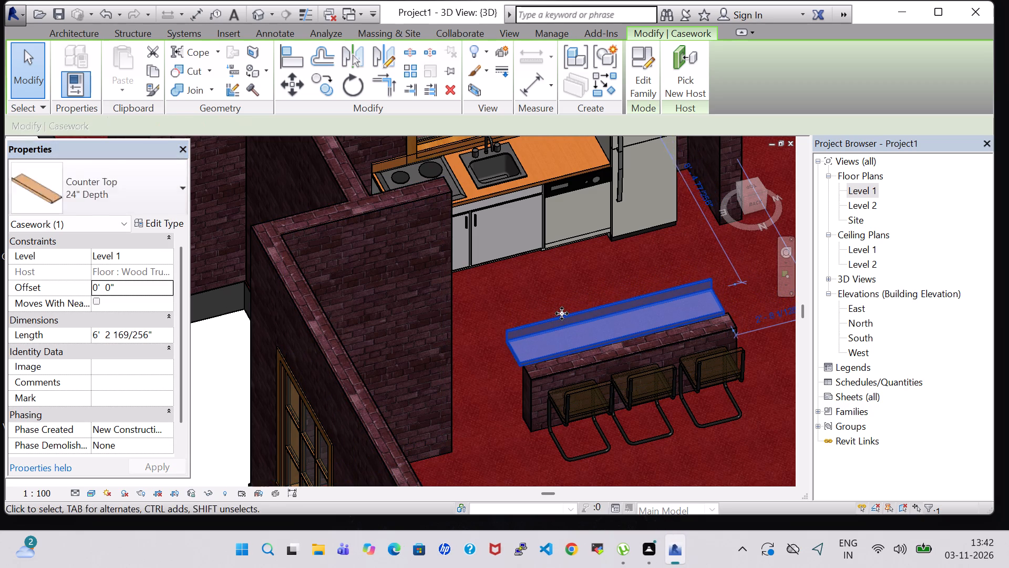
key(Right)
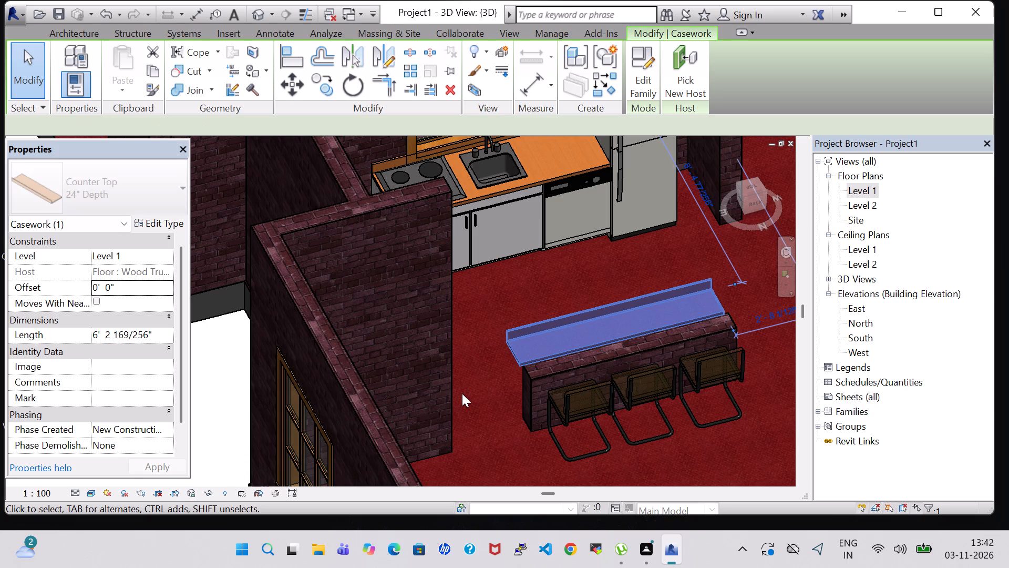
key(Right)
click(498, 394)
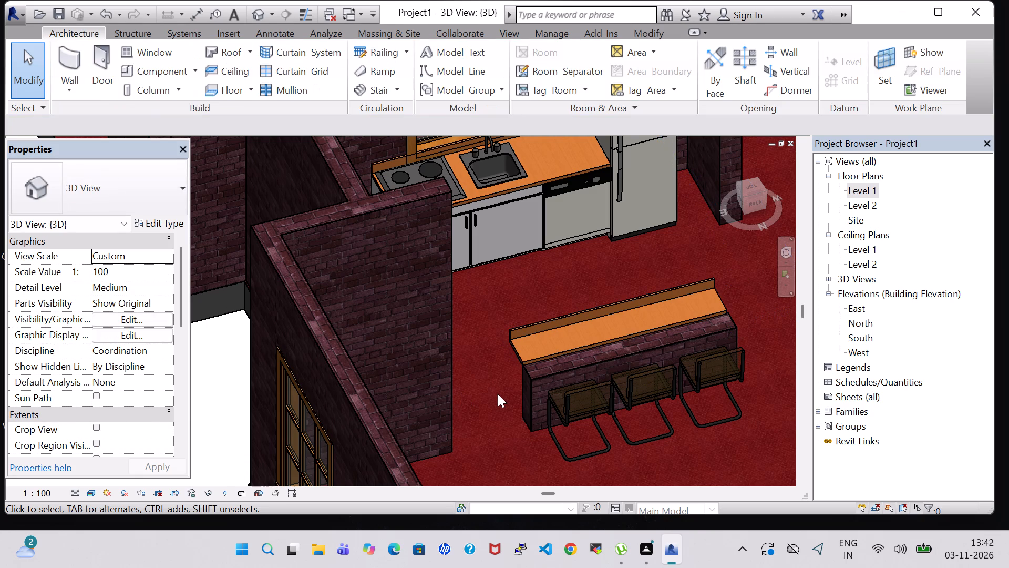
From another 3D angle, nudge the countertop further to refine its fit against the lowered freestanding wall.
shift+middle_drag(498, 394, 538, 360)
middle_drag(679, 334, 575, 389)
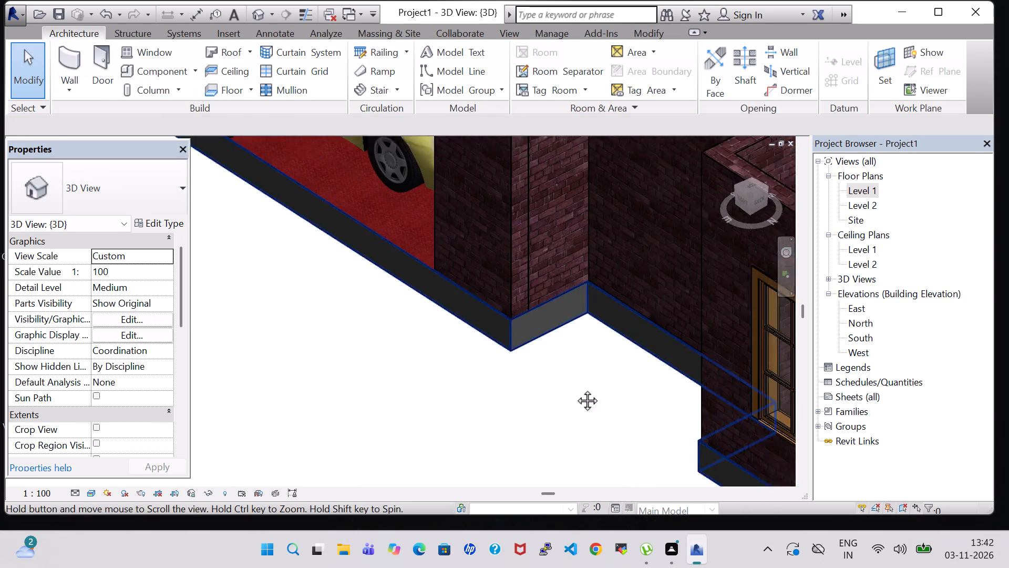
middle_drag(575, 389, 241, 524)
click(575, 409)
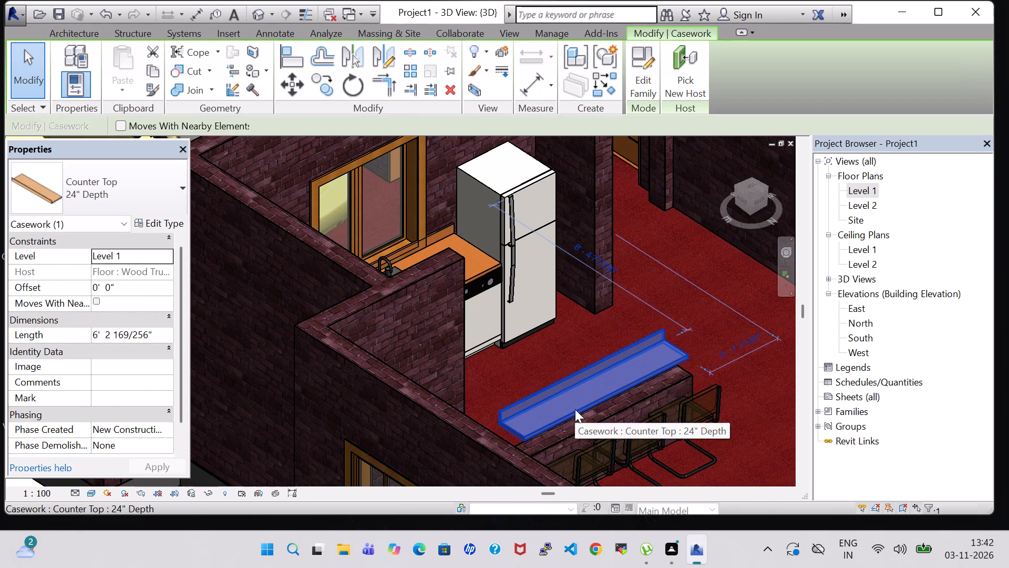
key(Down)
key(Left)
key(Left)
key(Left)
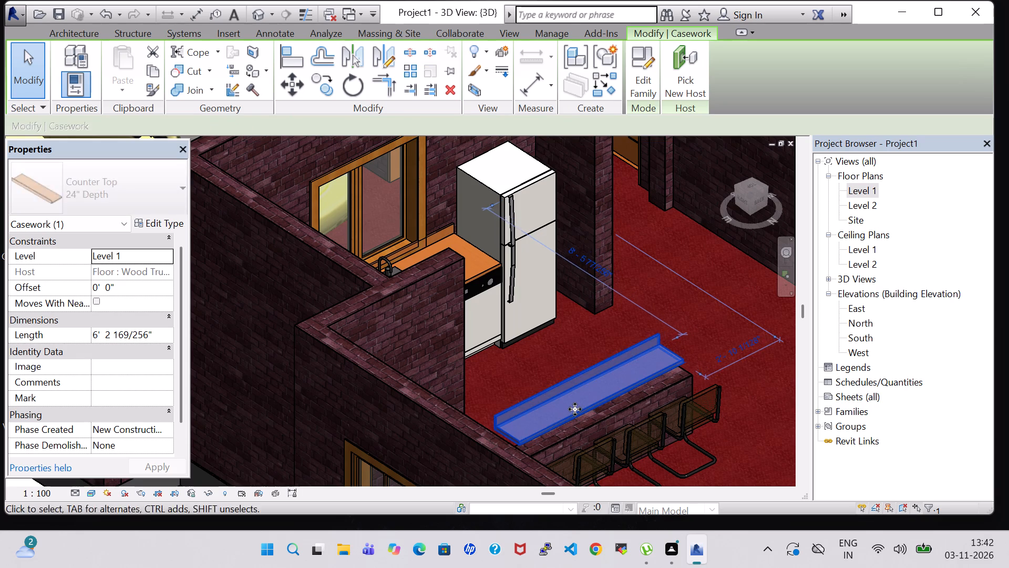
key(Left)
key(Left)
key(Left)
click(744, 420)
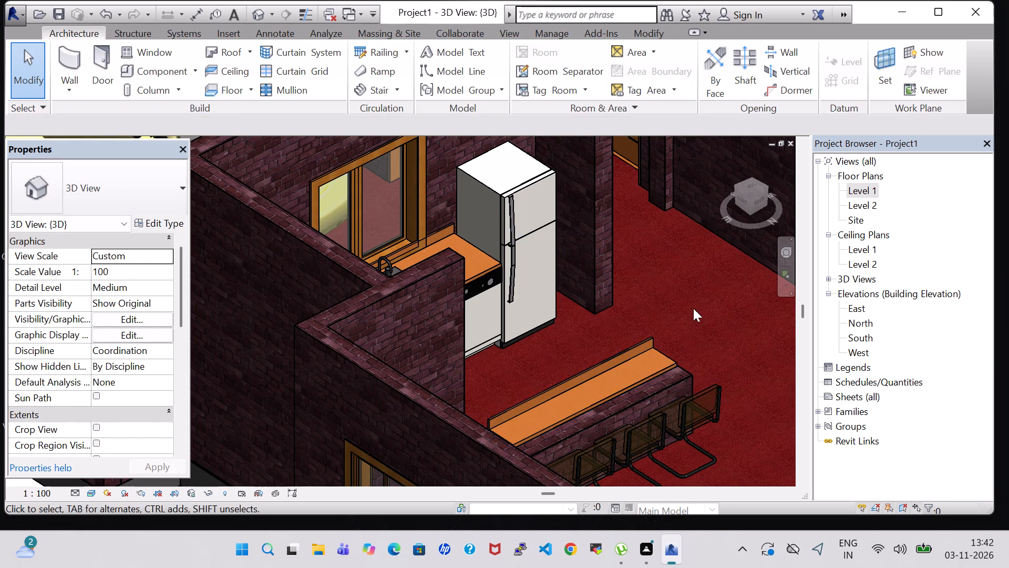
Open the Level 1 floor plan to check the countertop's alignment with the freestanding wall.
scroll(692, 308, down, 2)
click(254, 8)
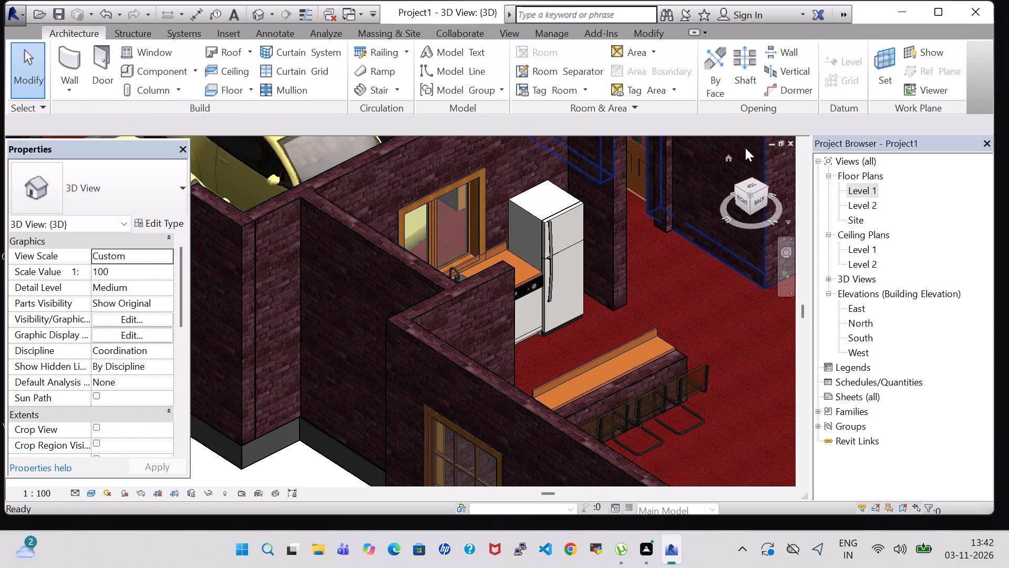
double_click(851, 187)
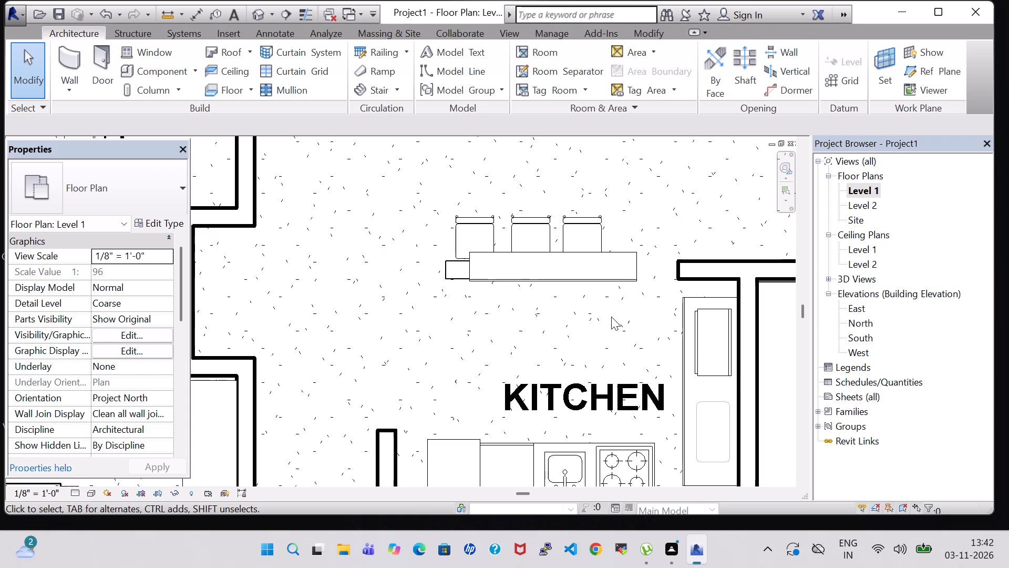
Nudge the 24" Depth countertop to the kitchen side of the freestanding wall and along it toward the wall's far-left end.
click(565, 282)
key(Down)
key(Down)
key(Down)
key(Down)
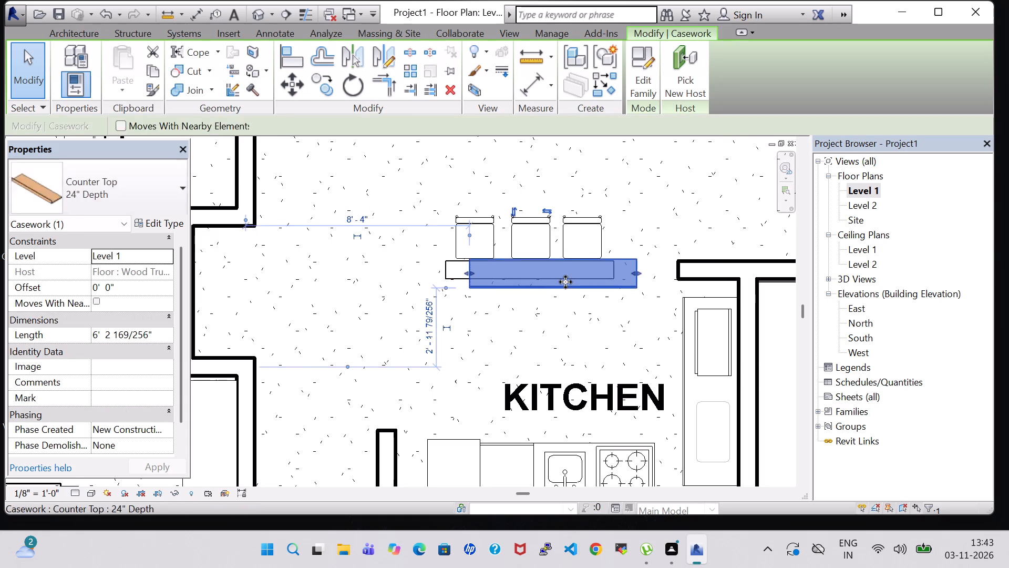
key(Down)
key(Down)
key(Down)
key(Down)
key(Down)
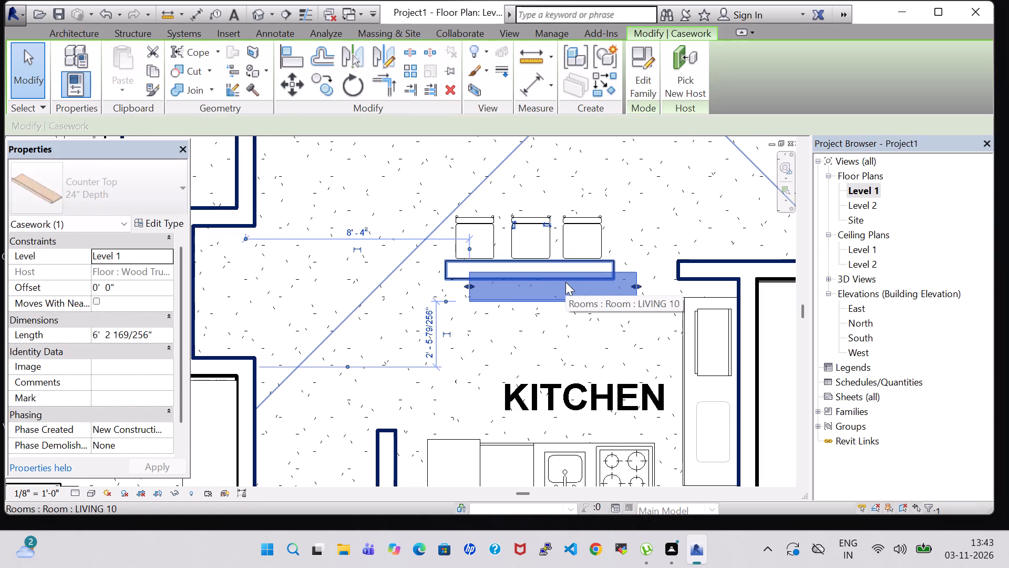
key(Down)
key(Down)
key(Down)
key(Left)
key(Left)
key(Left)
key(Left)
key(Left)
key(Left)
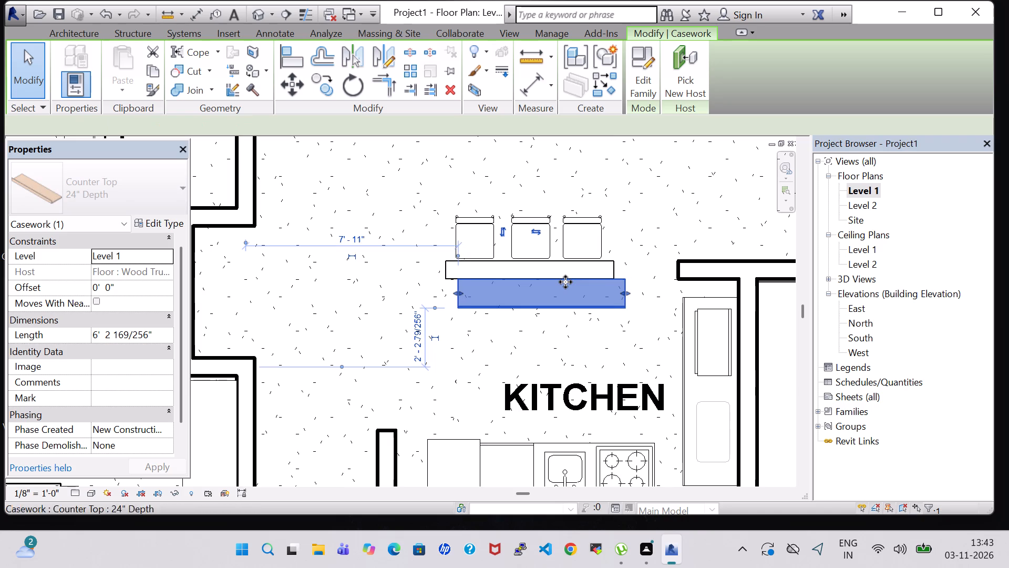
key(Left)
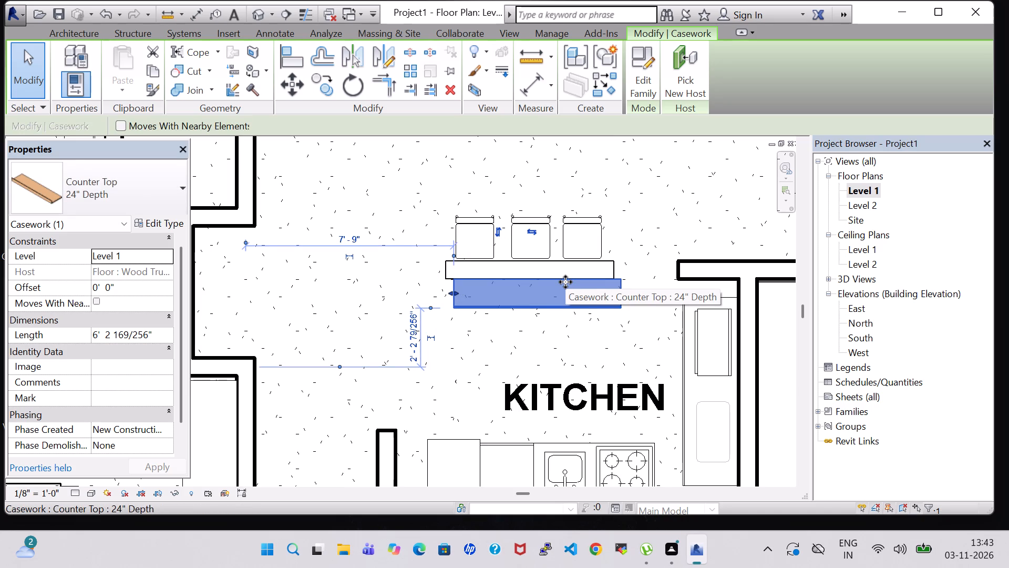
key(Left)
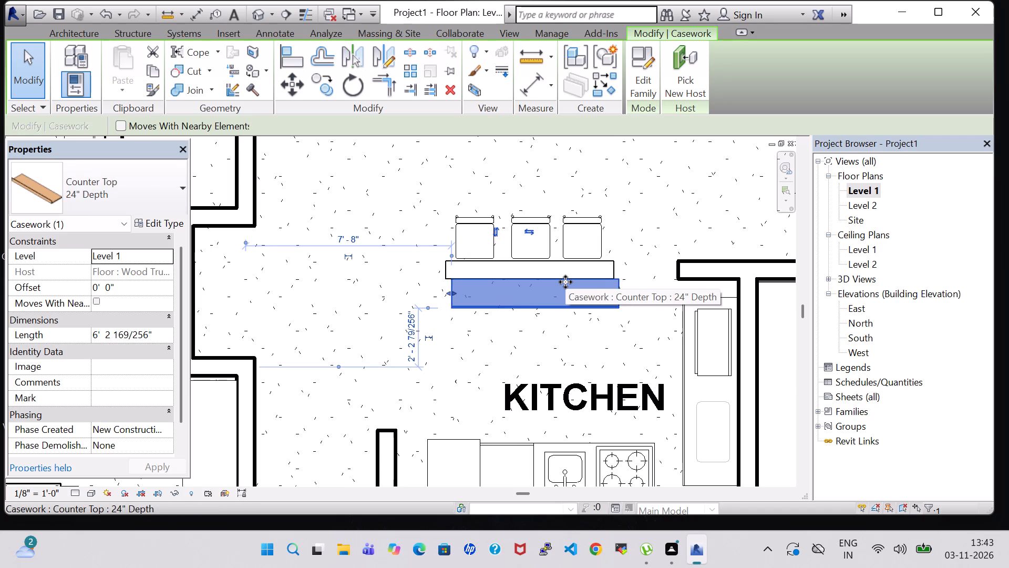
Delete the 24" Depth countertop beside the freestanding wall.
key(Delete)
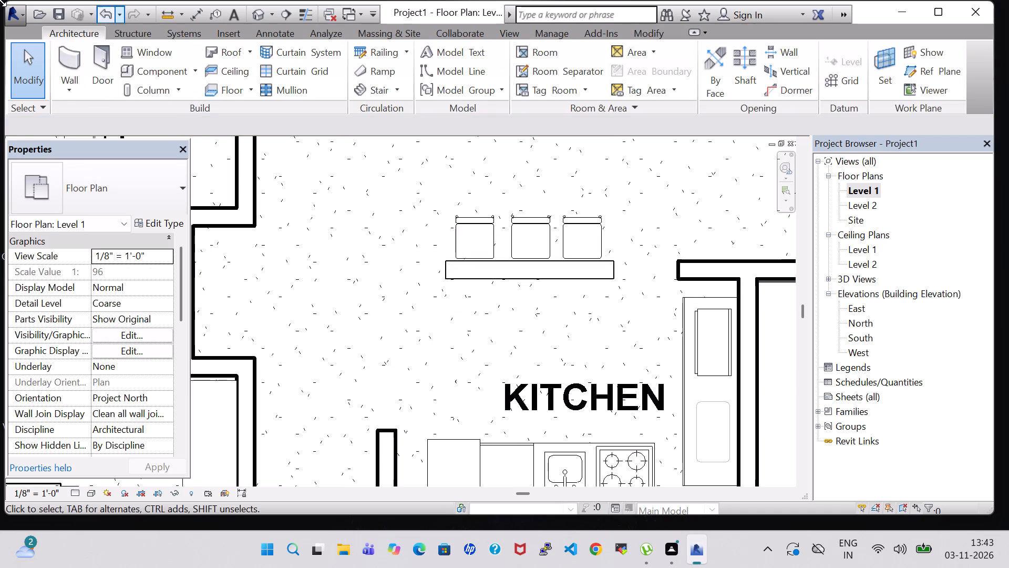
Load the Counter Top-Island family from the Casework library's Counter Tops folder for placement.
click(159, 70)
click(641, 96)
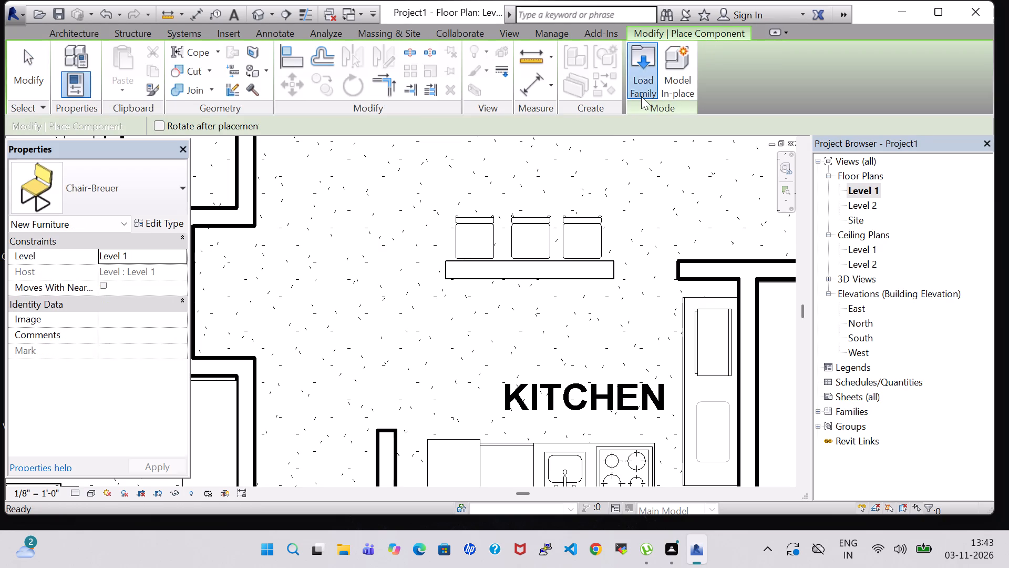
double_click(519, 177)
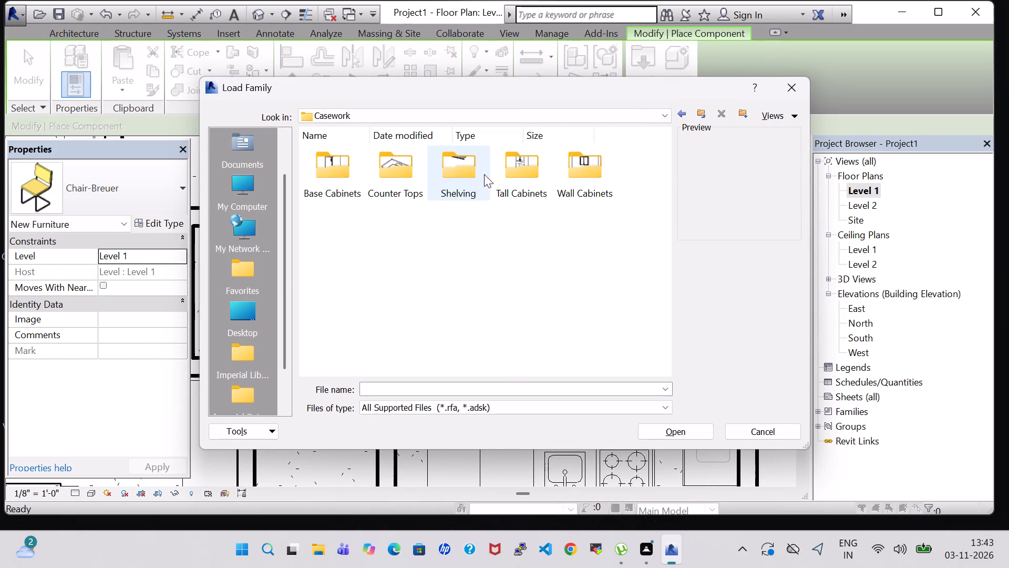
double_click(404, 177)
click(589, 182)
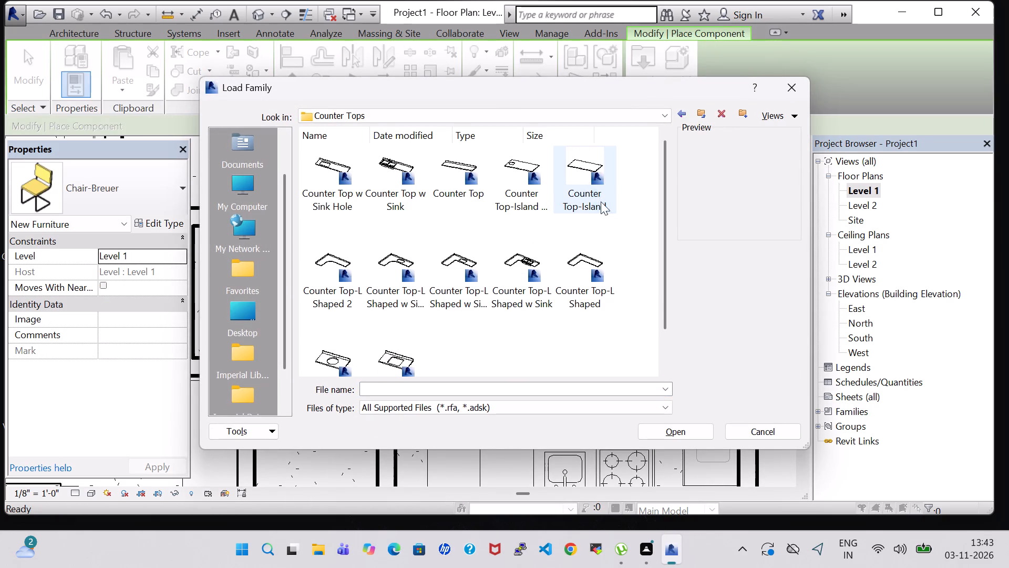
click(686, 430)
scroll(509, 329, up, 4)
scroll(399, 273, down, 4)
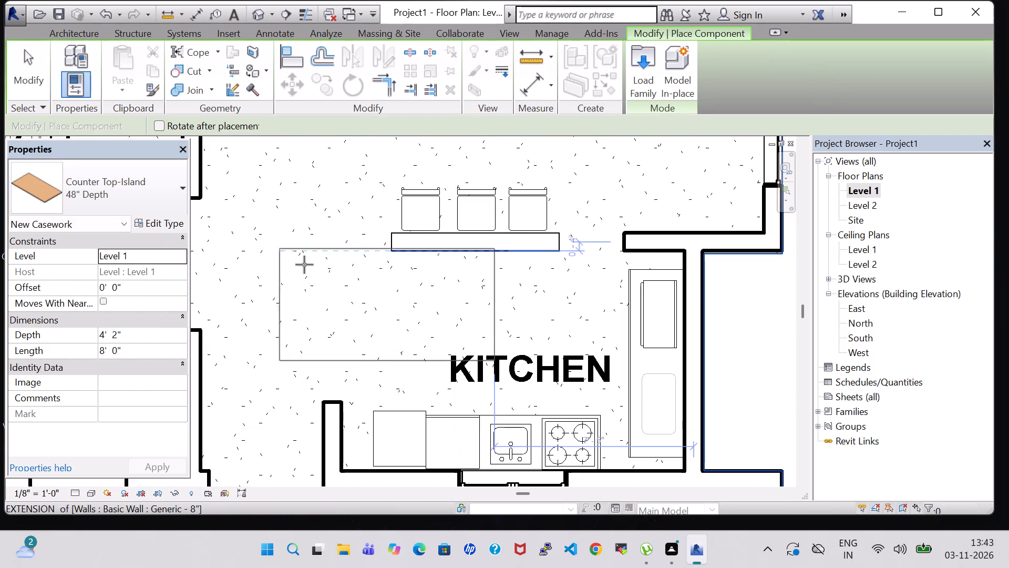
Review the available types and the type properties of the 48" Depth island countertop.
click(173, 200)
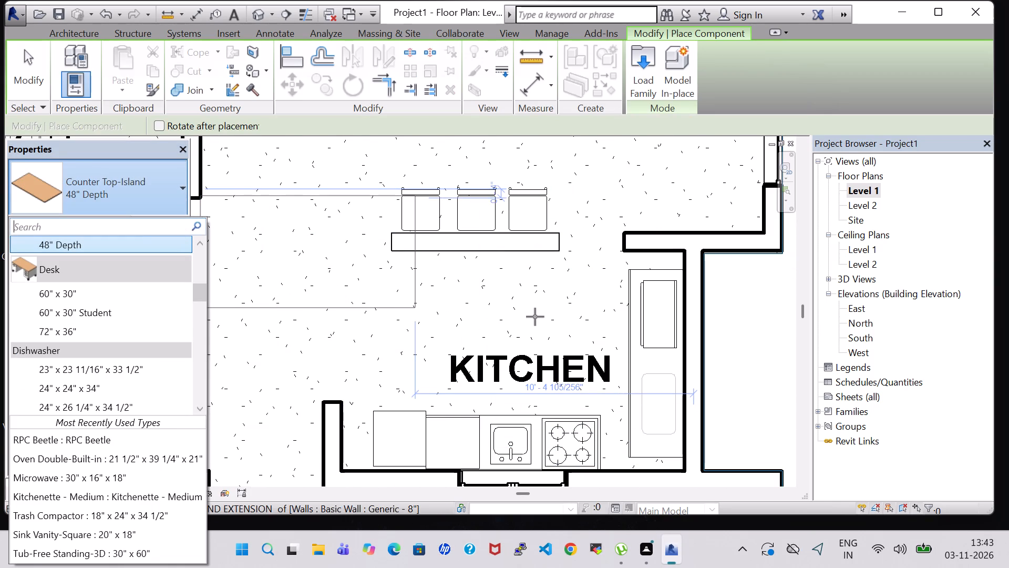
key(Escape)
click(160, 229)
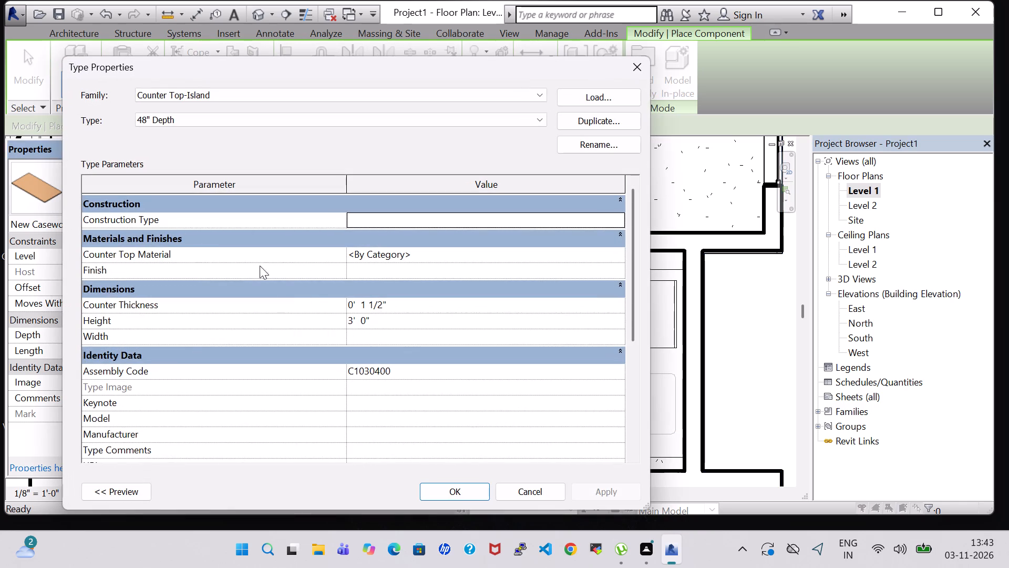
click(643, 71)
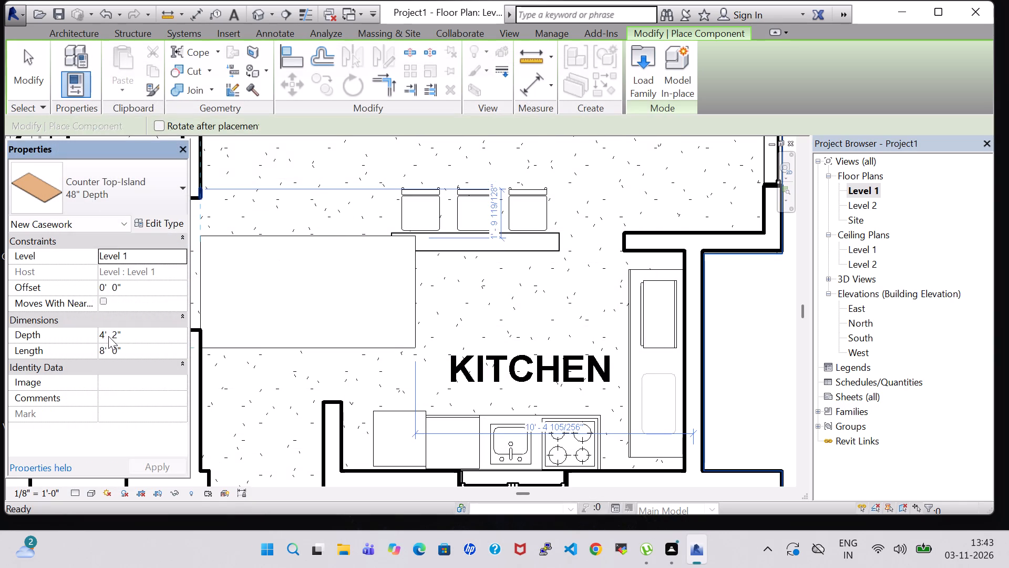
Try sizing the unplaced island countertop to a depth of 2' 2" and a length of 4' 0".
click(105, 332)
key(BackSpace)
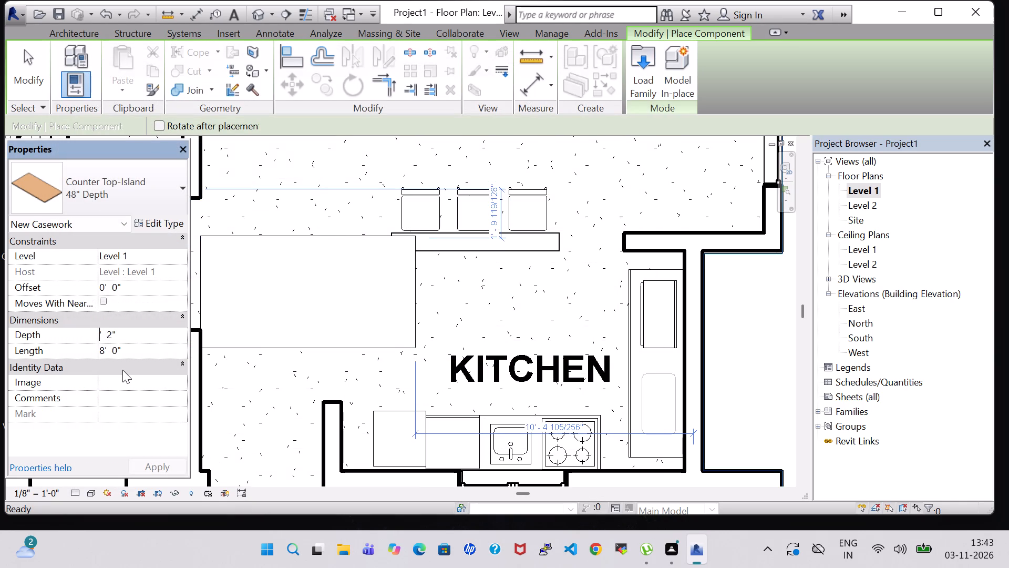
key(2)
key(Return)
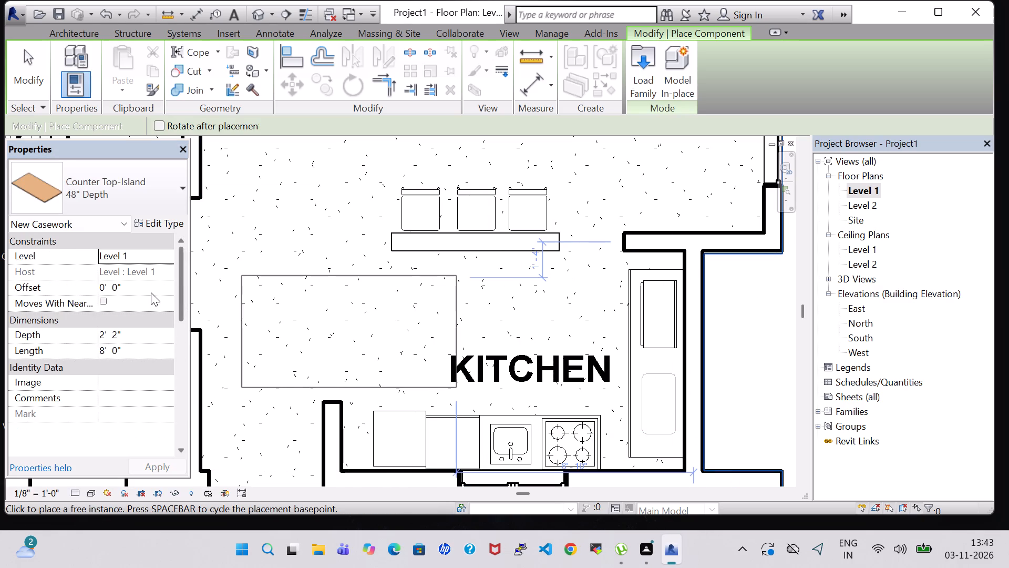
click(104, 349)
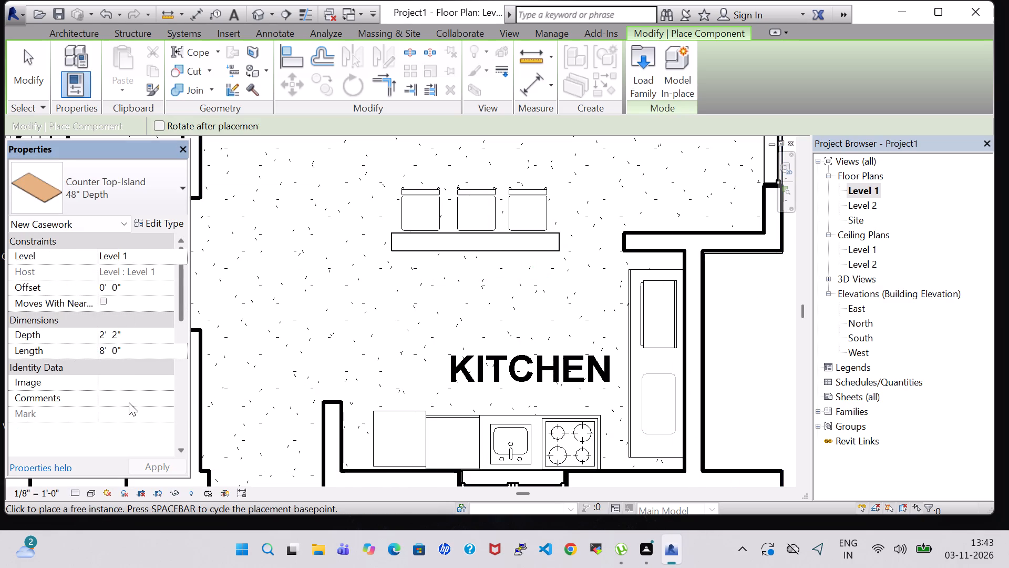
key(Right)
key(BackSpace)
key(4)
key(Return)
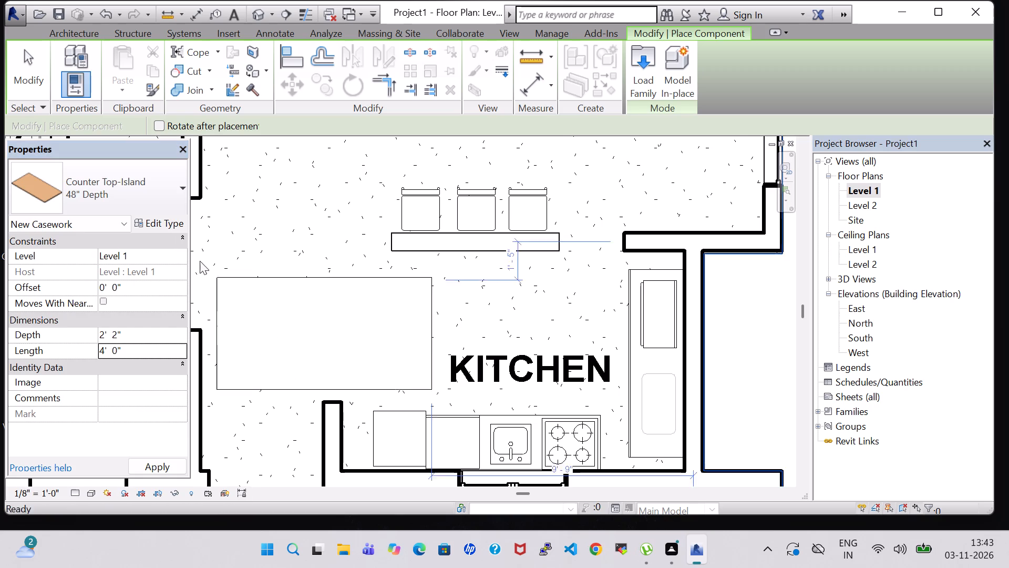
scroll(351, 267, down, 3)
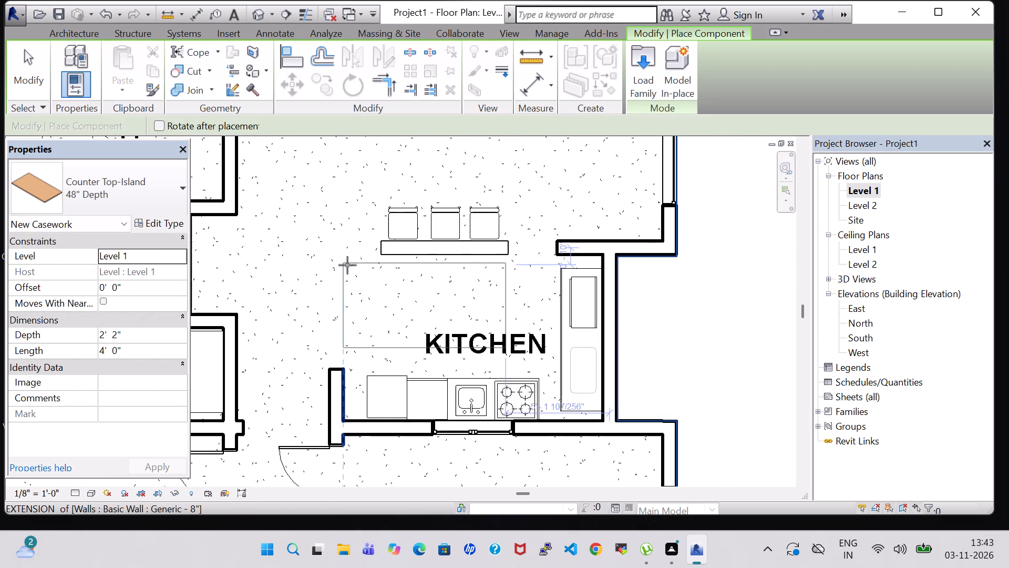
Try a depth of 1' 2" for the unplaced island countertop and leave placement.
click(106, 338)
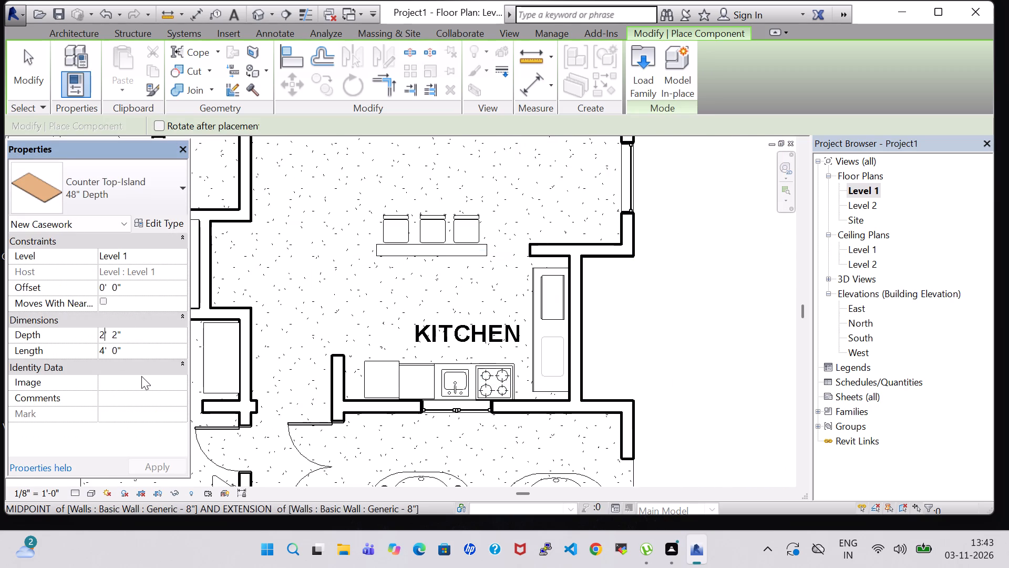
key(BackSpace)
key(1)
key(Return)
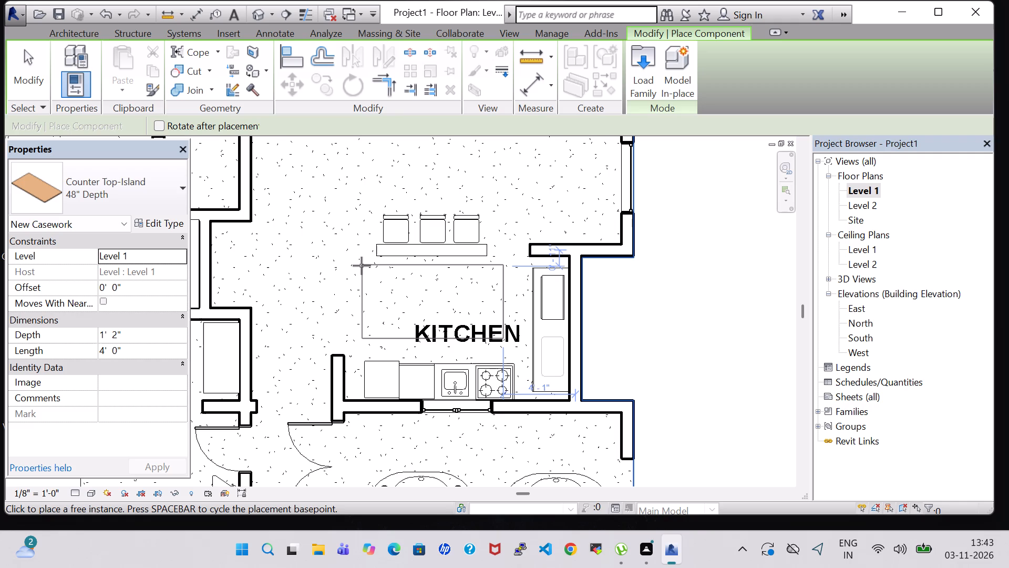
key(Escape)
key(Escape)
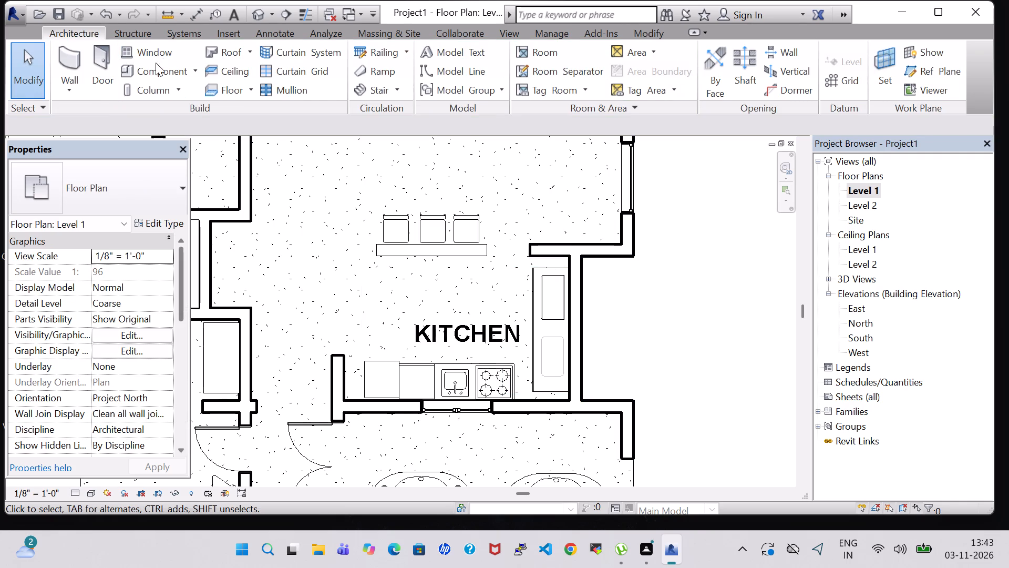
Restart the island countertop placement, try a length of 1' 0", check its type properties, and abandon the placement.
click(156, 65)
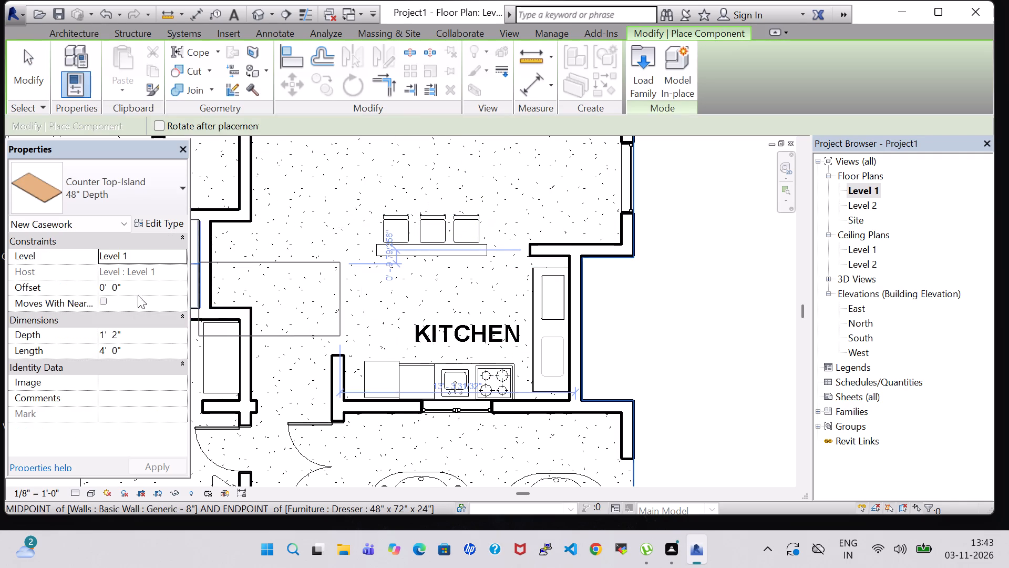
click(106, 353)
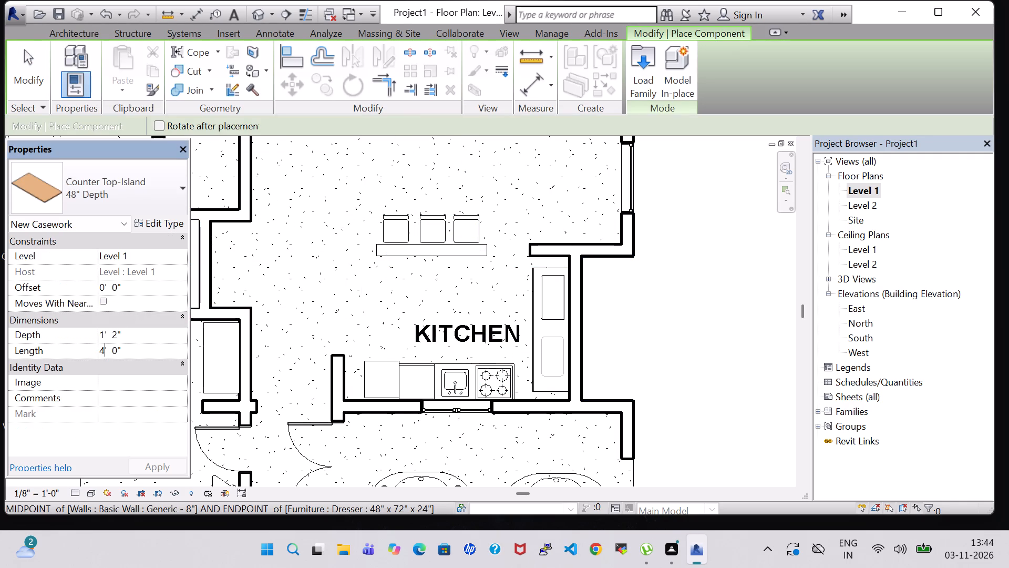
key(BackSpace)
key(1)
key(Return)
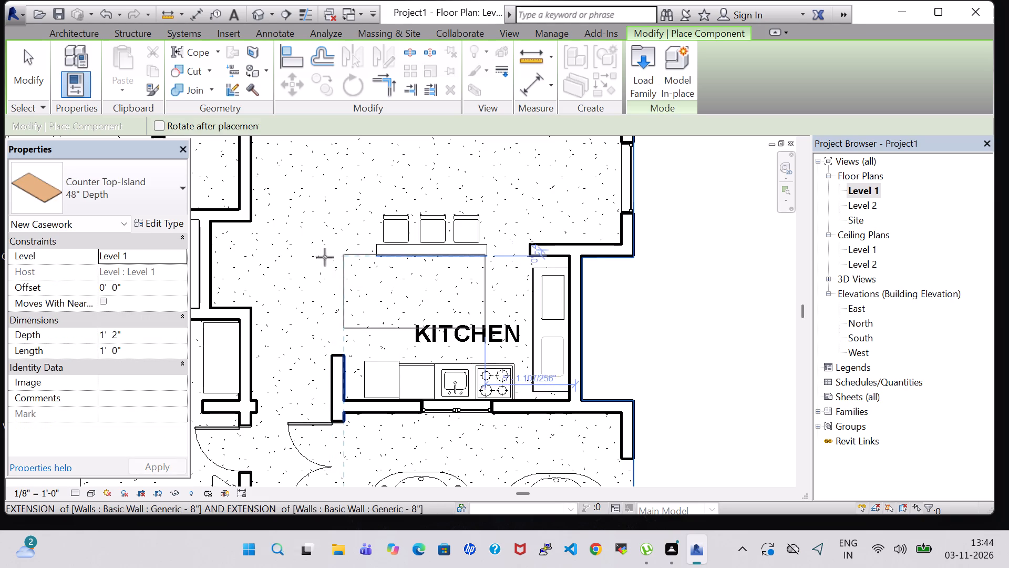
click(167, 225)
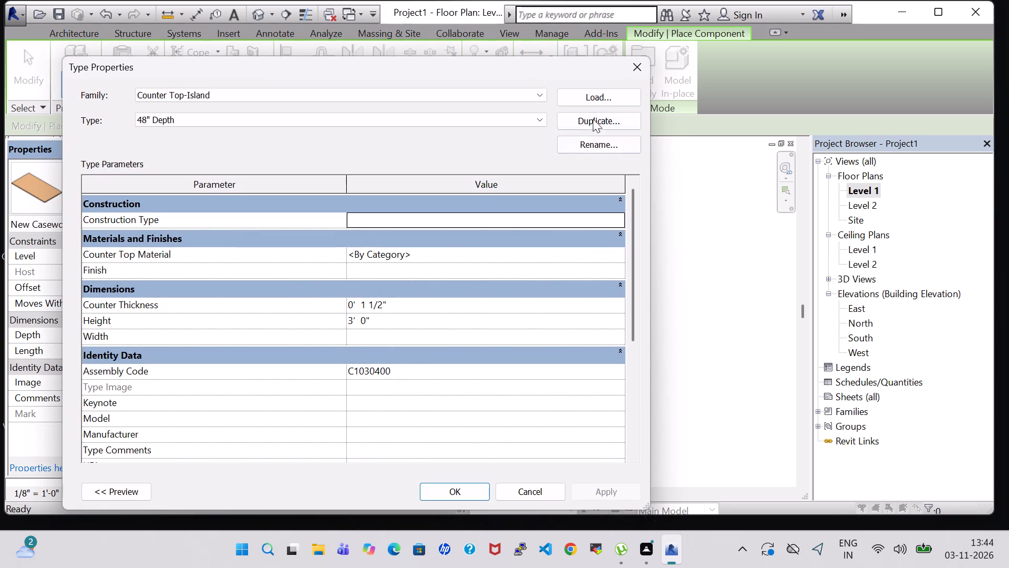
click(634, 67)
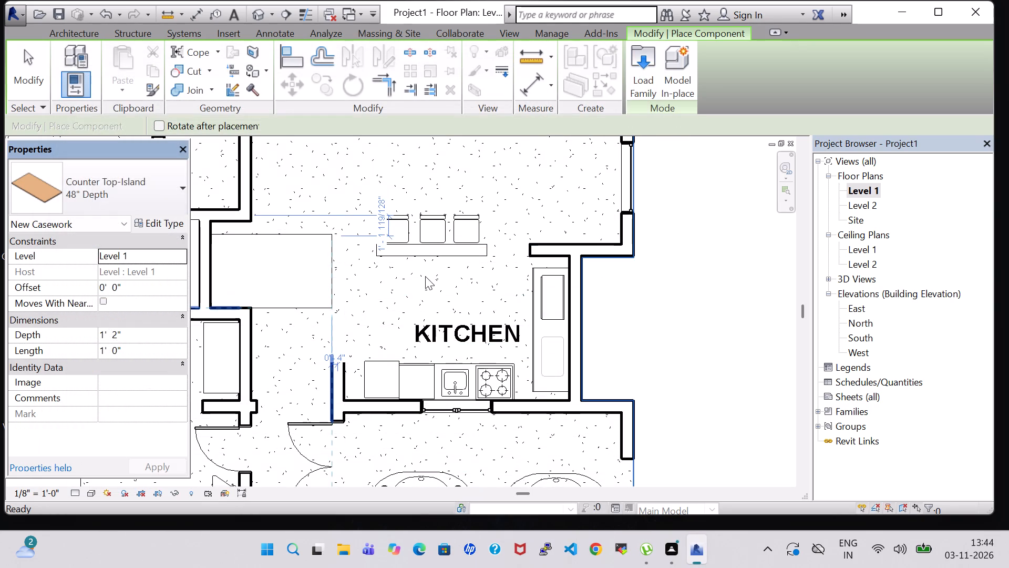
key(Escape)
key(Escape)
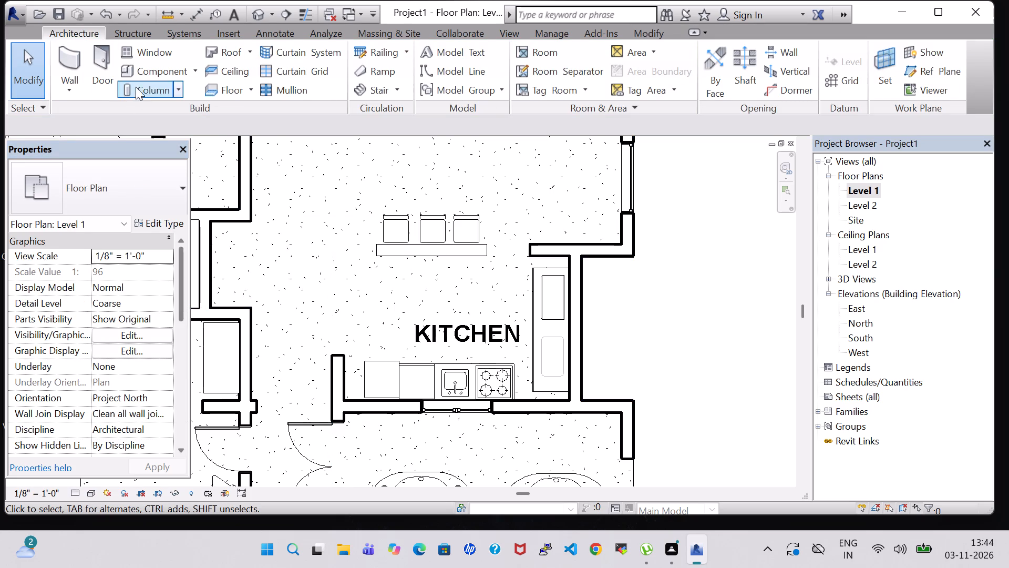
Open the 3D view to examine the freestanding wall and its chairs without the countertop.
click(630, 313)
scroll(630, 313, down, 1)
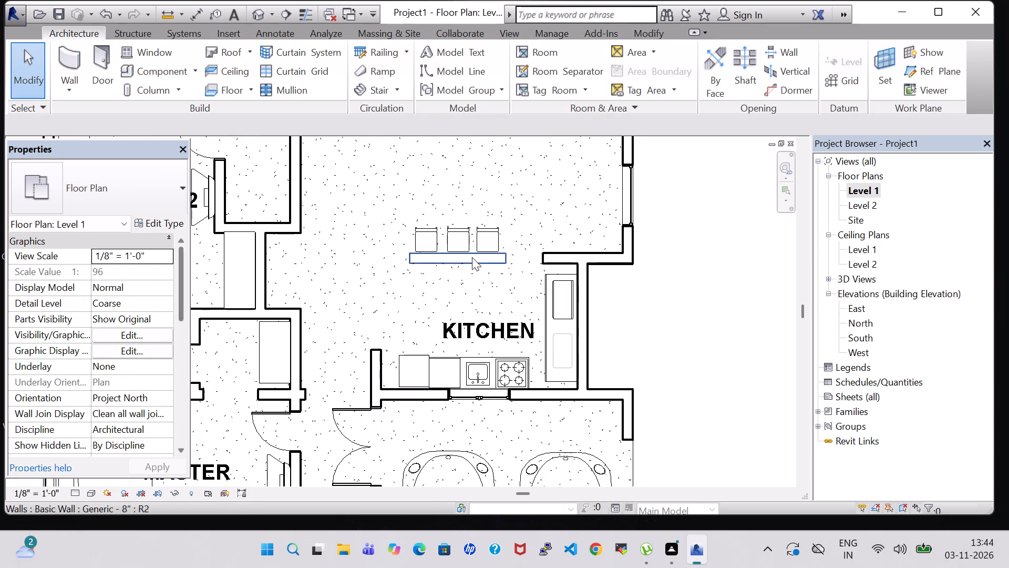
click(261, 12)
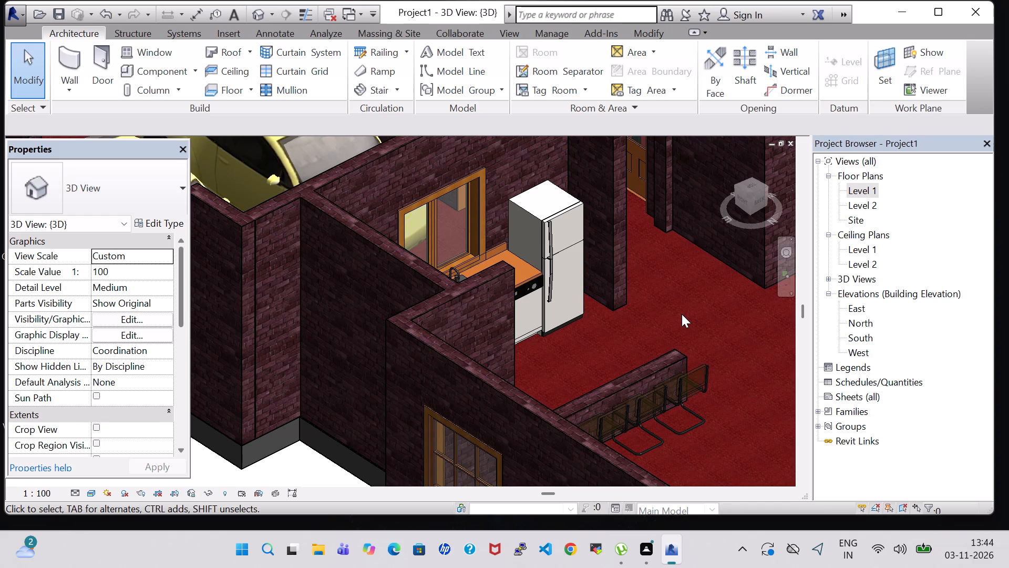
middle_drag(682, 314, 650, 291)
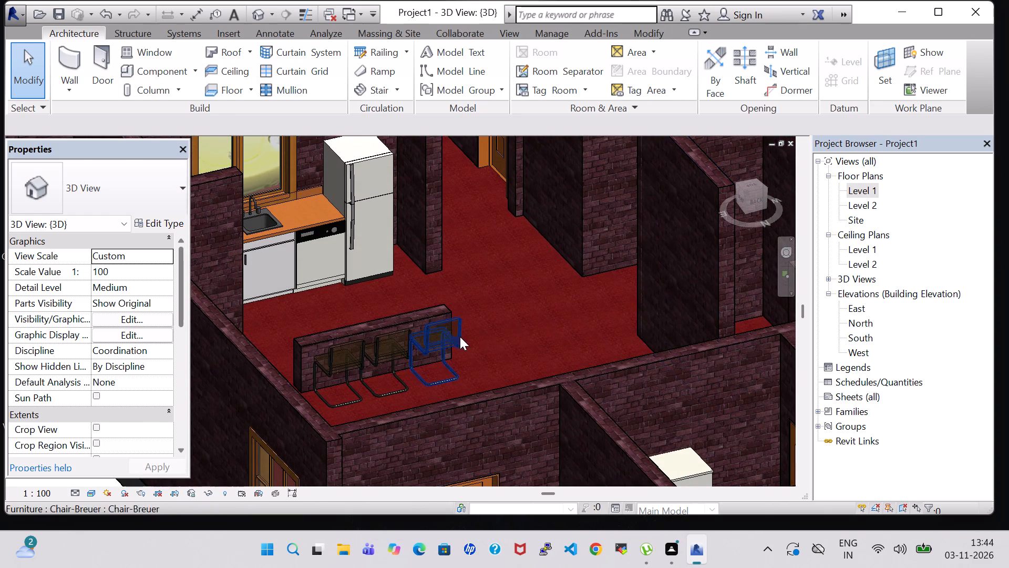
Review the type properties of the Chair-Breuer at the open end of the freestanding wall.
click(447, 328)
click(164, 222)
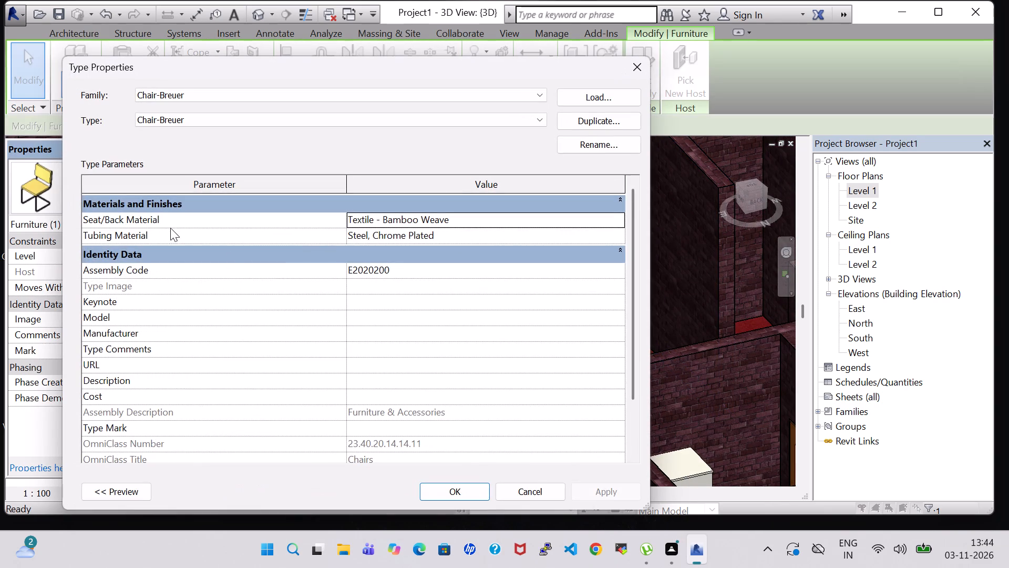
scroll(443, 322, down, 3)
scroll(443, 322, up, 4)
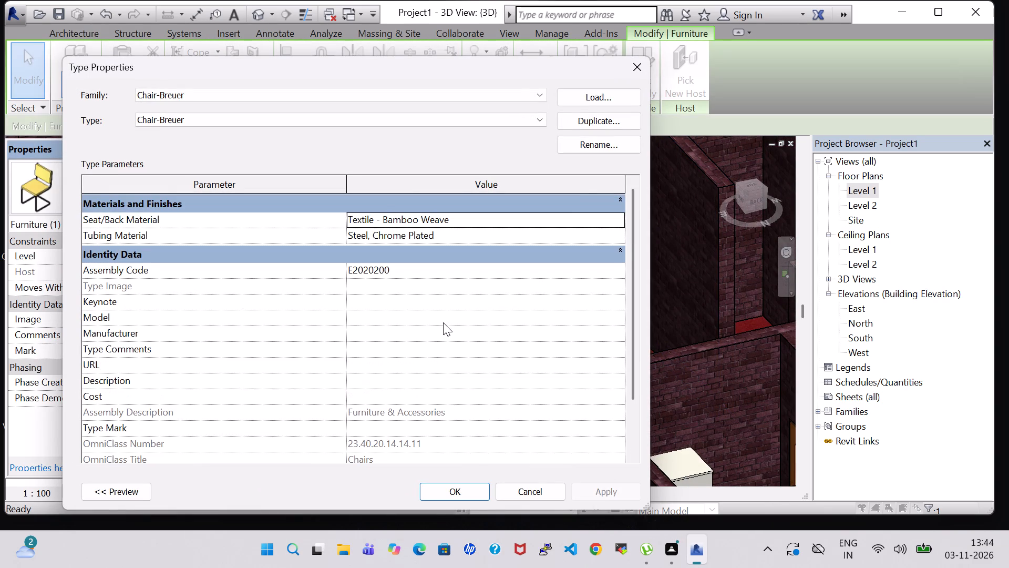
click(635, 69)
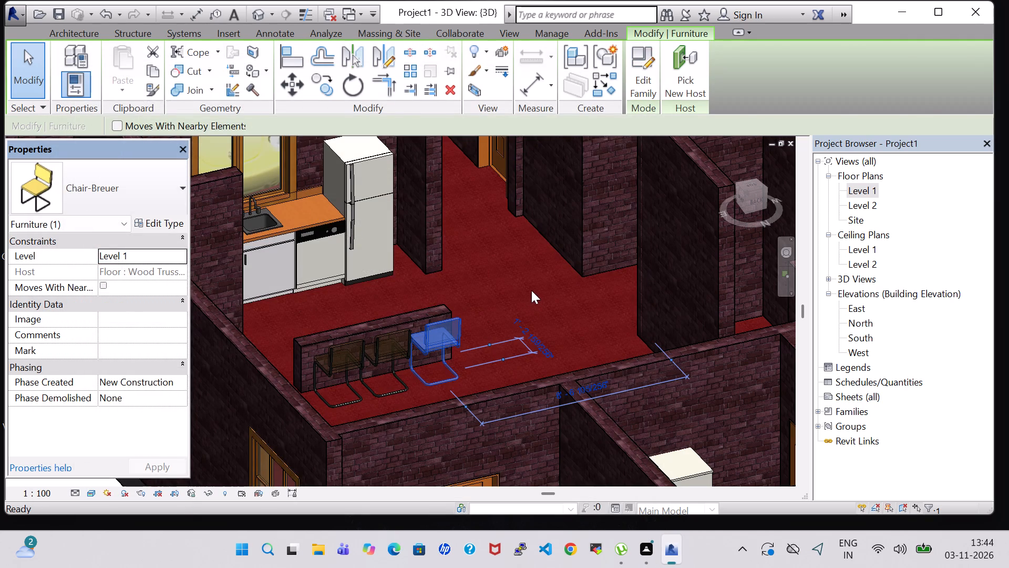
click(531, 289)
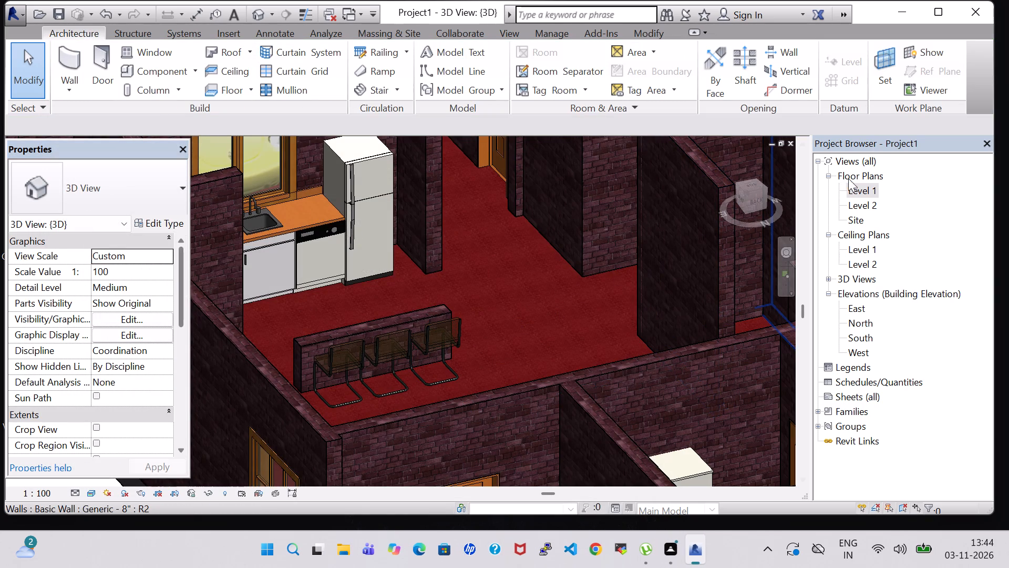
Delete the Chair-Breuer at the open end of the freestanding wall in the 3D view.
click(380, 323)
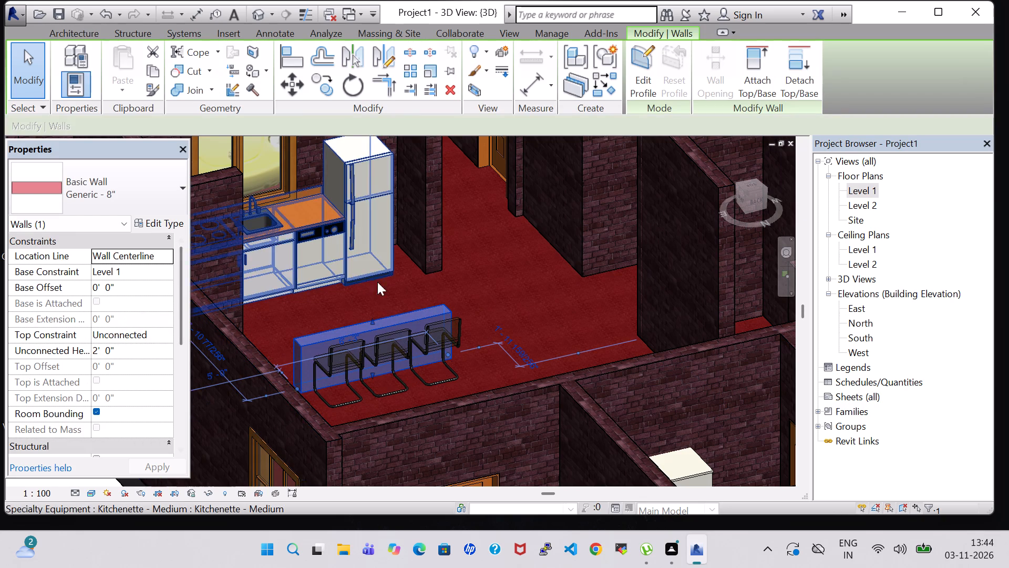
click(491, 362)
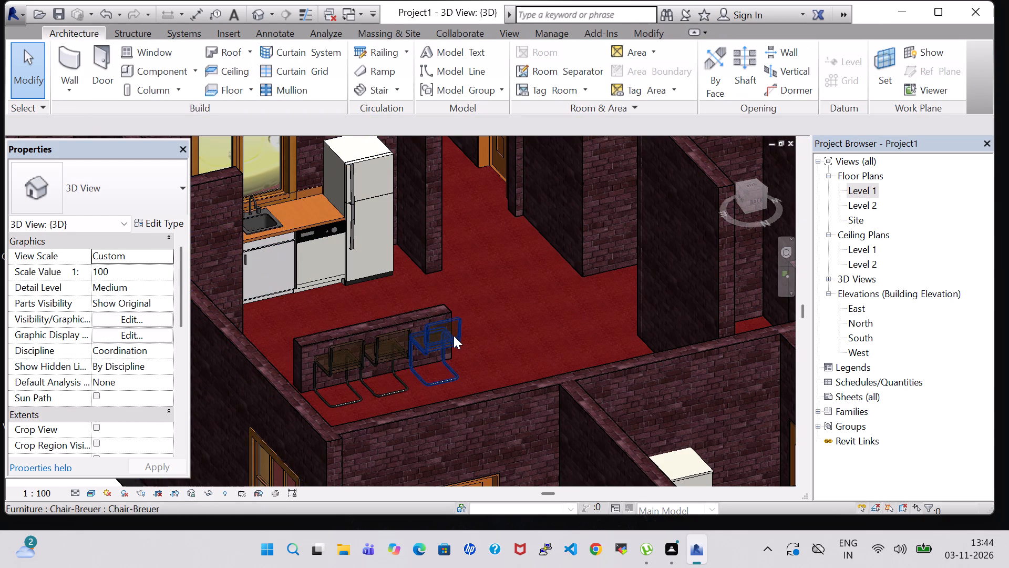
click(454, 336)
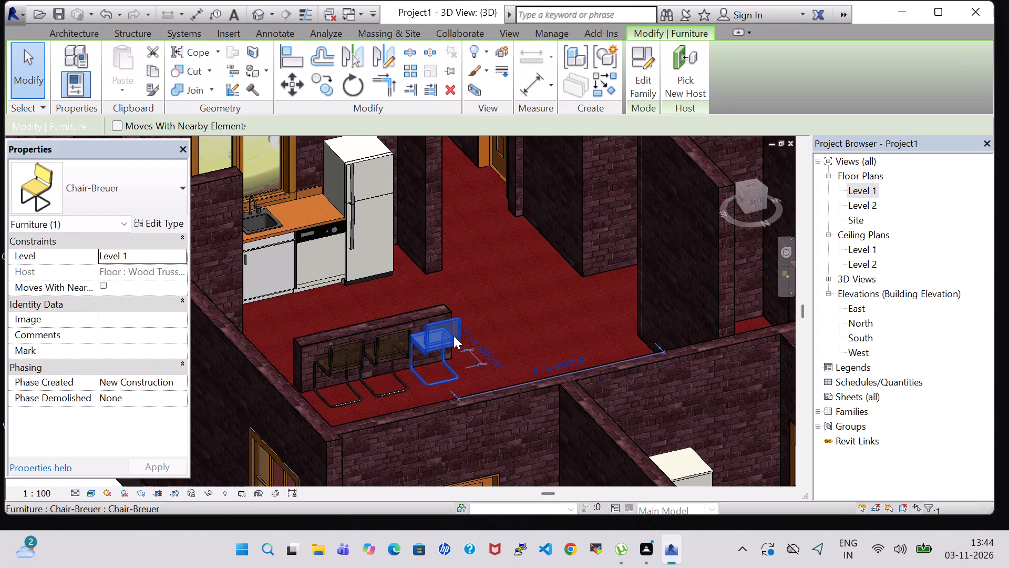
key(Delete)
Load the Chair-Executive family from the Seating folder of the US Imperial Furniture library.
click(157, 64)
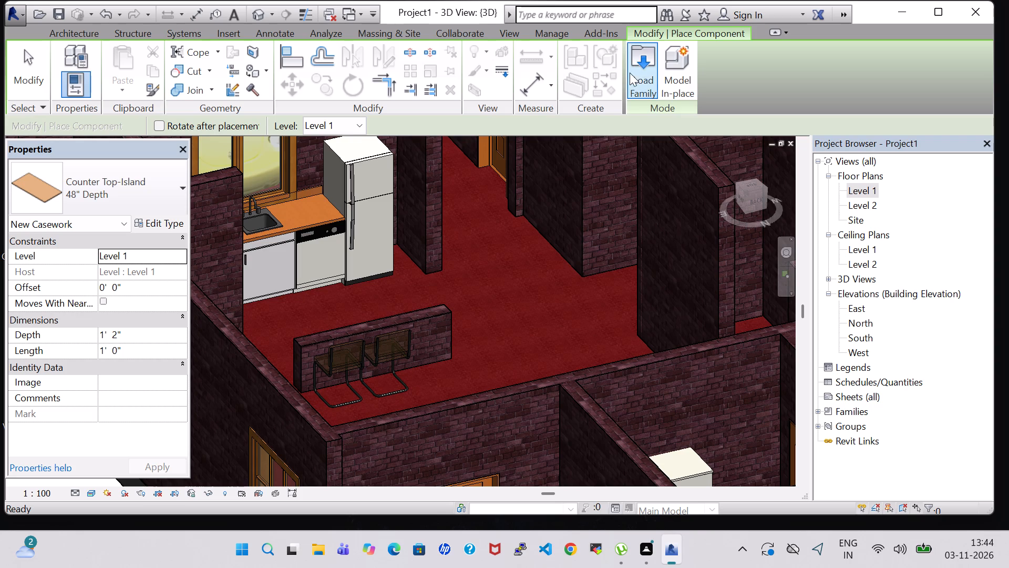
click(637, 74)
scroll(523, 234, down, 1)
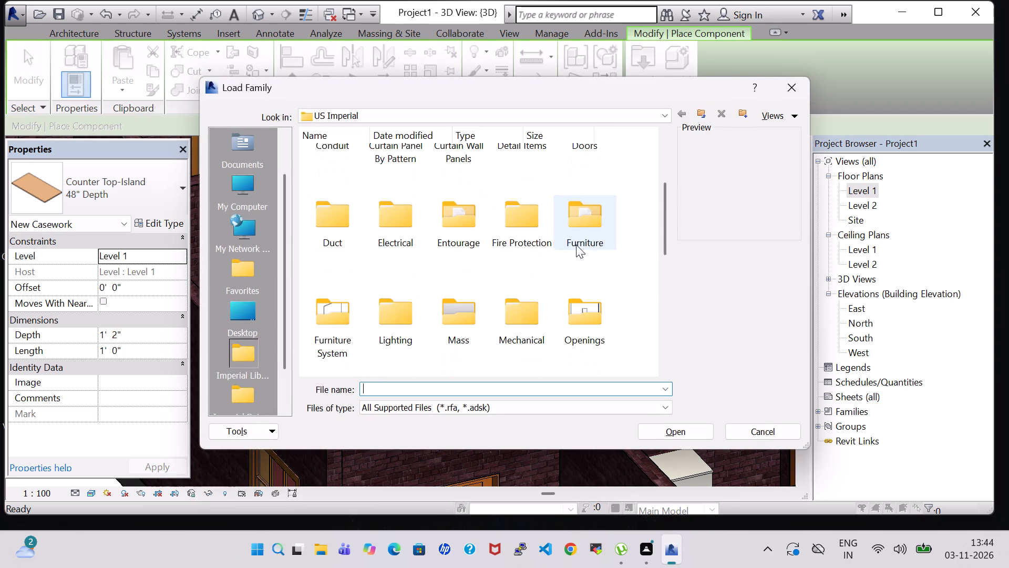
scroll(575, 245, down, 1)
scroll(519, 251, up, 1)
double_click(604, 234)
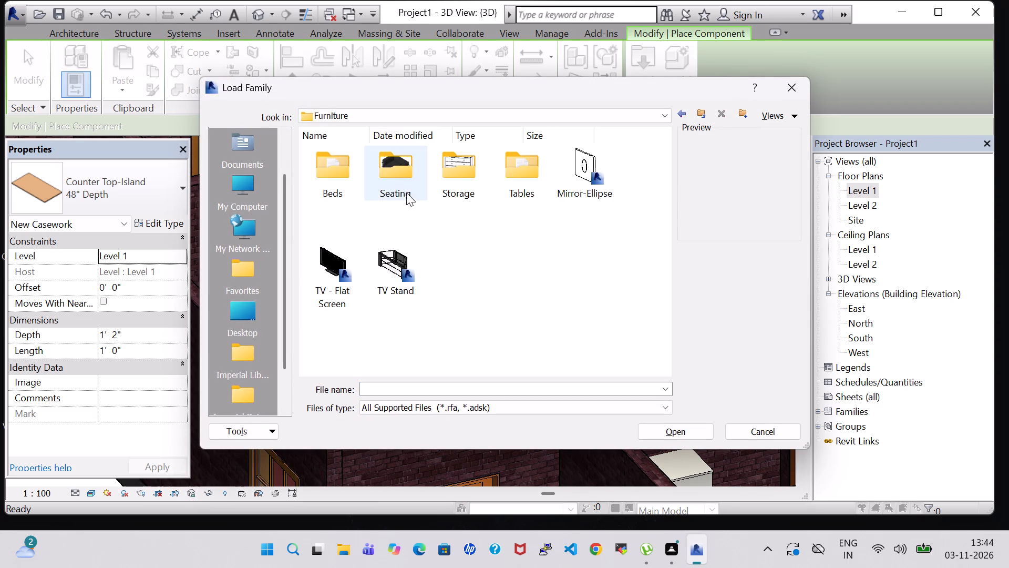
double_click(404, 188)
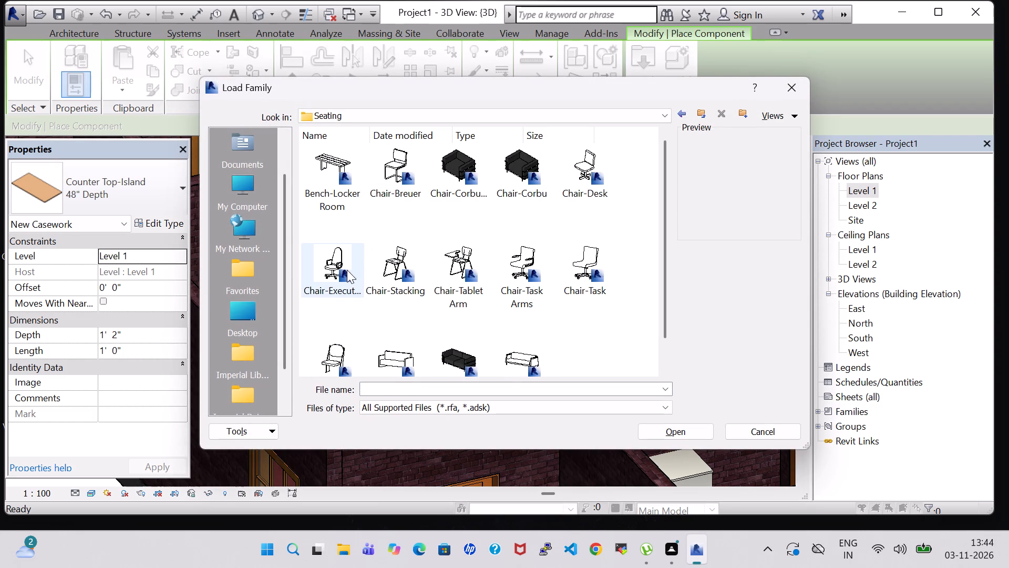
click(347, 270)
click(684, 432)
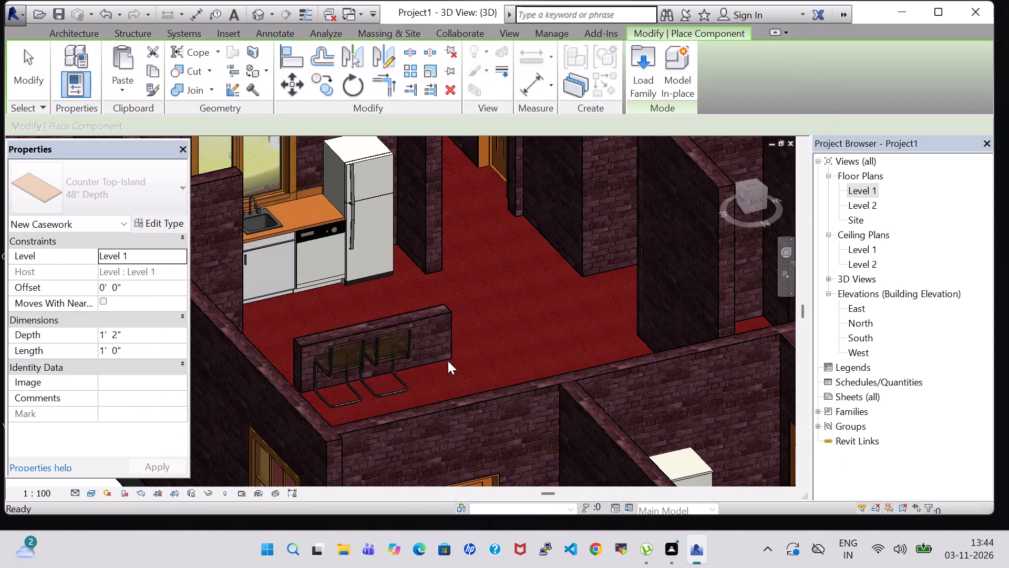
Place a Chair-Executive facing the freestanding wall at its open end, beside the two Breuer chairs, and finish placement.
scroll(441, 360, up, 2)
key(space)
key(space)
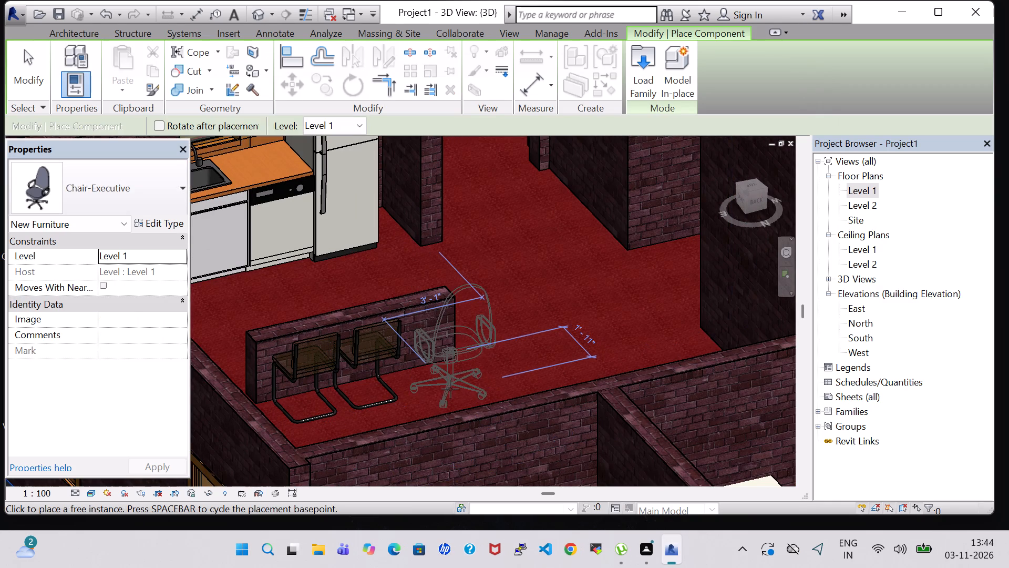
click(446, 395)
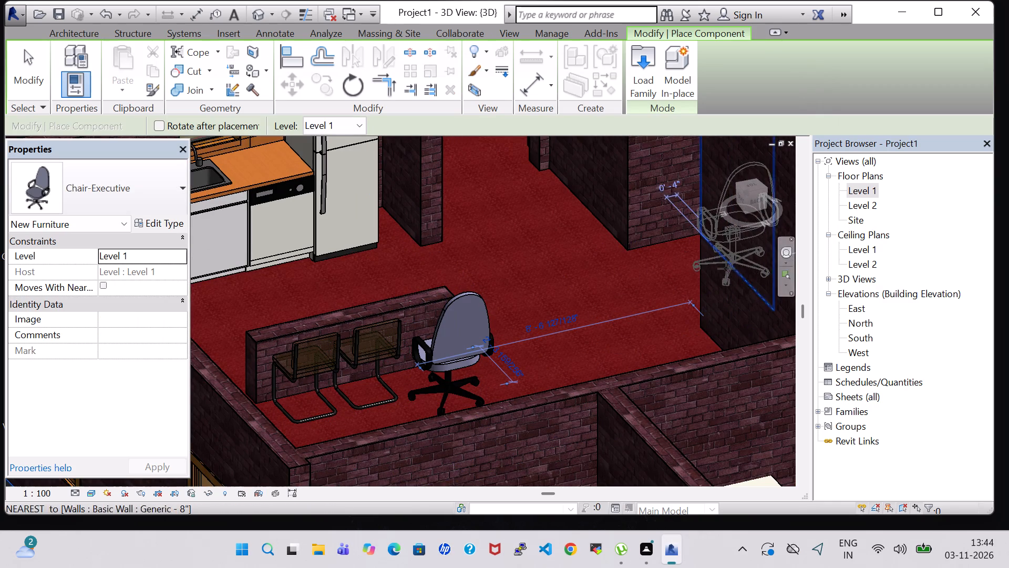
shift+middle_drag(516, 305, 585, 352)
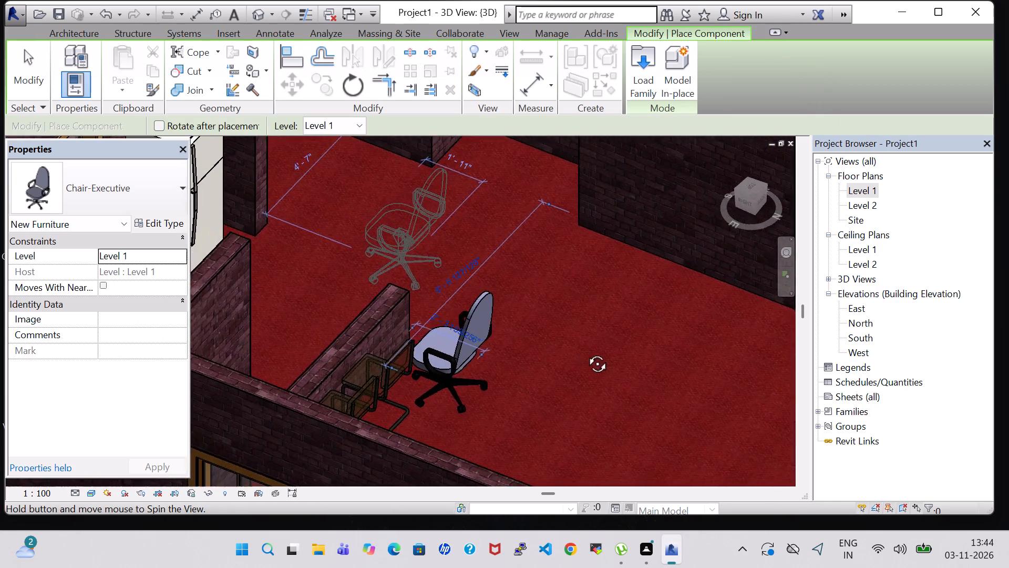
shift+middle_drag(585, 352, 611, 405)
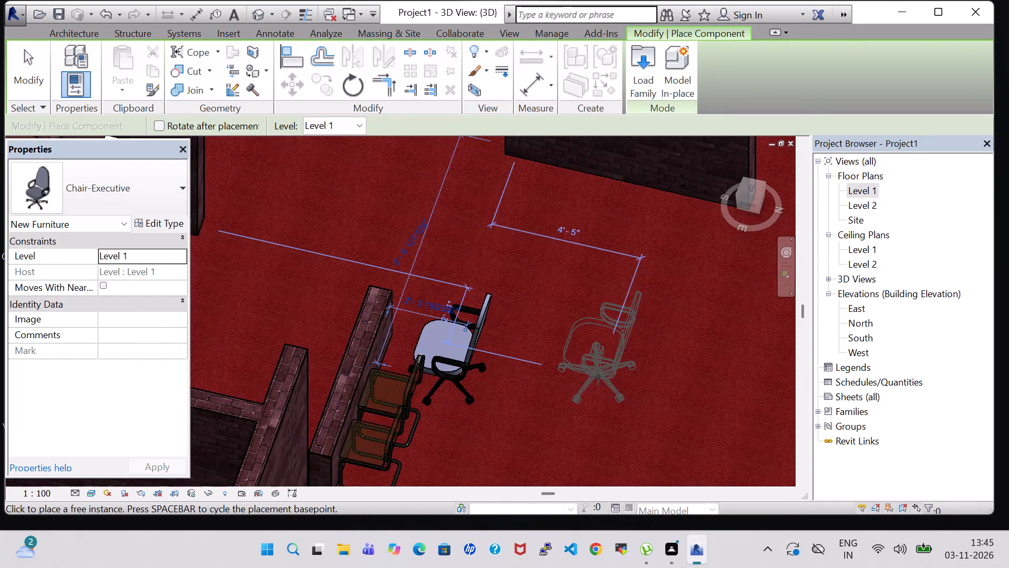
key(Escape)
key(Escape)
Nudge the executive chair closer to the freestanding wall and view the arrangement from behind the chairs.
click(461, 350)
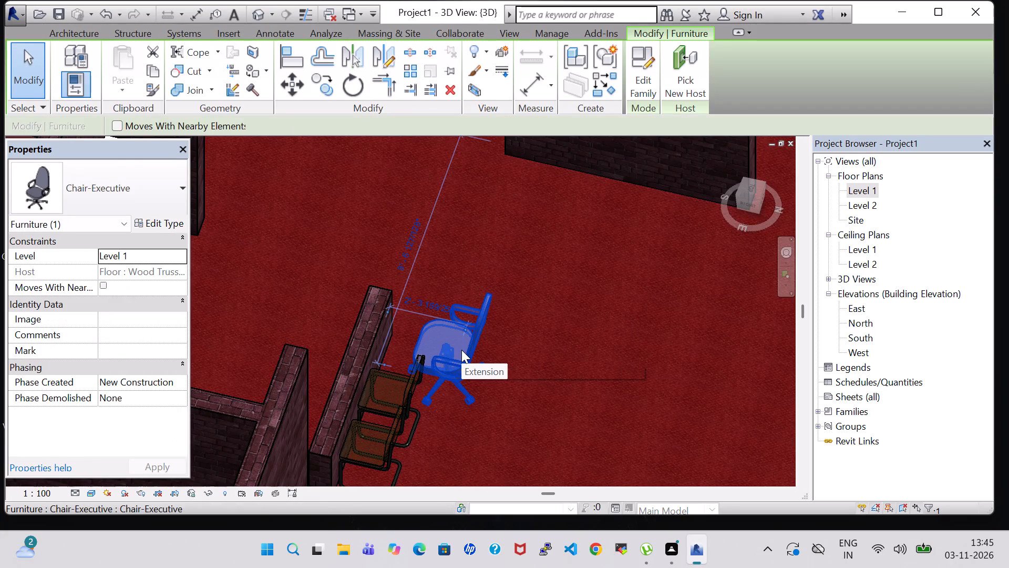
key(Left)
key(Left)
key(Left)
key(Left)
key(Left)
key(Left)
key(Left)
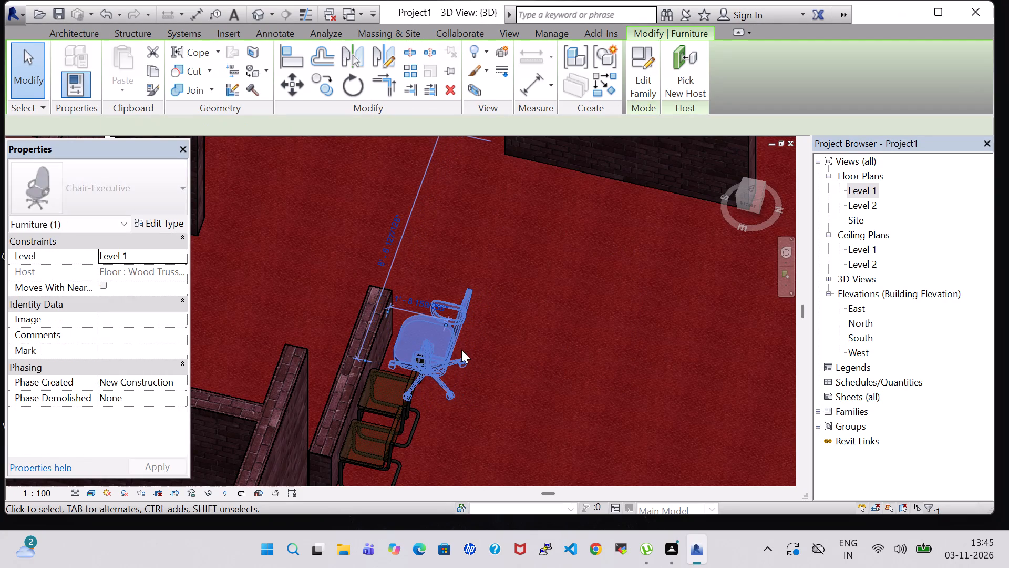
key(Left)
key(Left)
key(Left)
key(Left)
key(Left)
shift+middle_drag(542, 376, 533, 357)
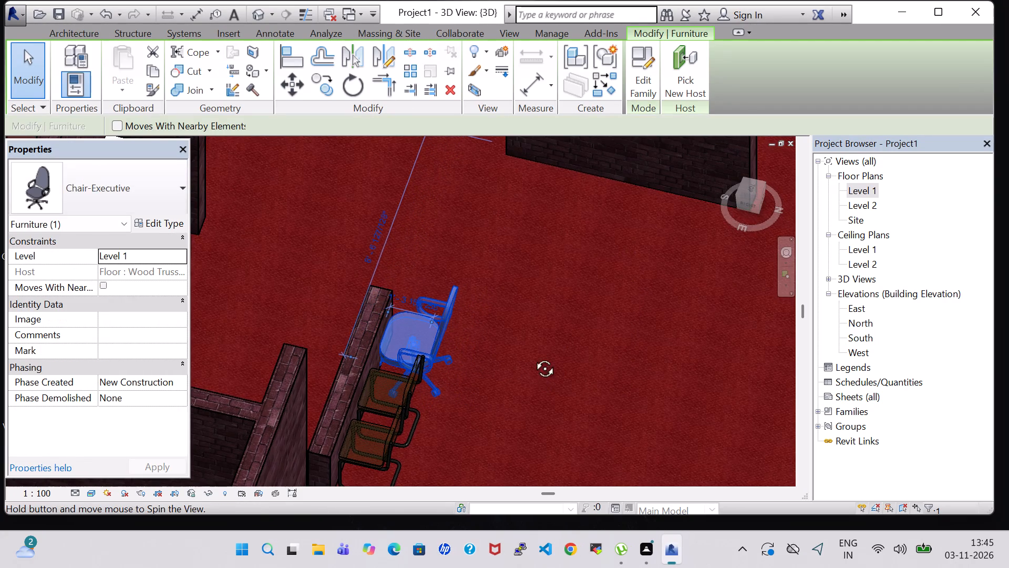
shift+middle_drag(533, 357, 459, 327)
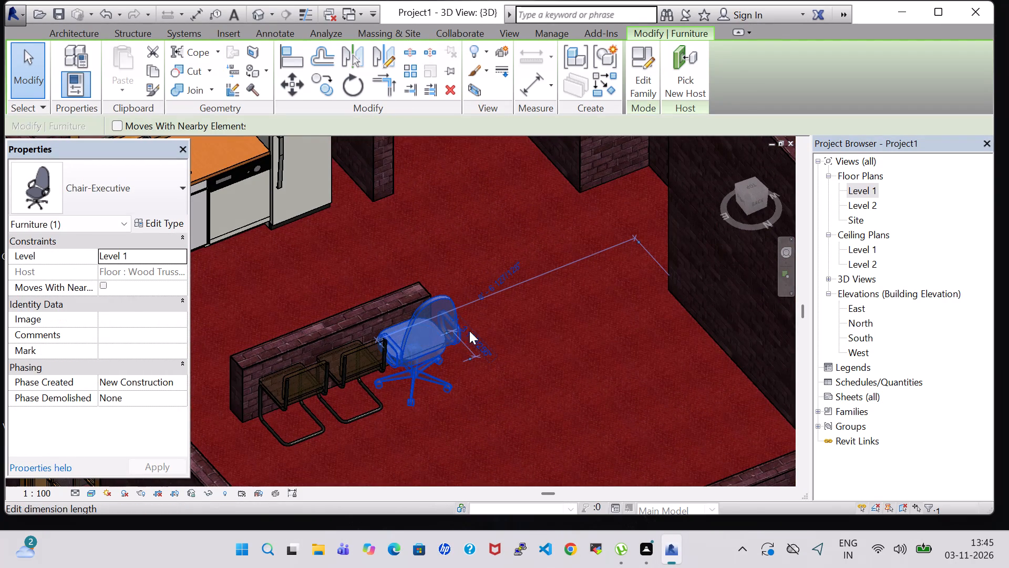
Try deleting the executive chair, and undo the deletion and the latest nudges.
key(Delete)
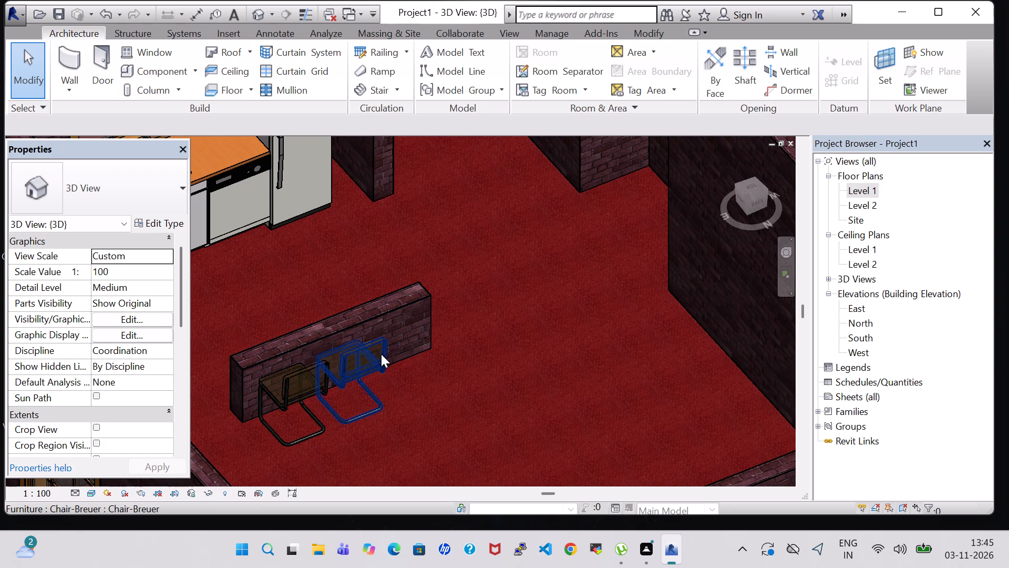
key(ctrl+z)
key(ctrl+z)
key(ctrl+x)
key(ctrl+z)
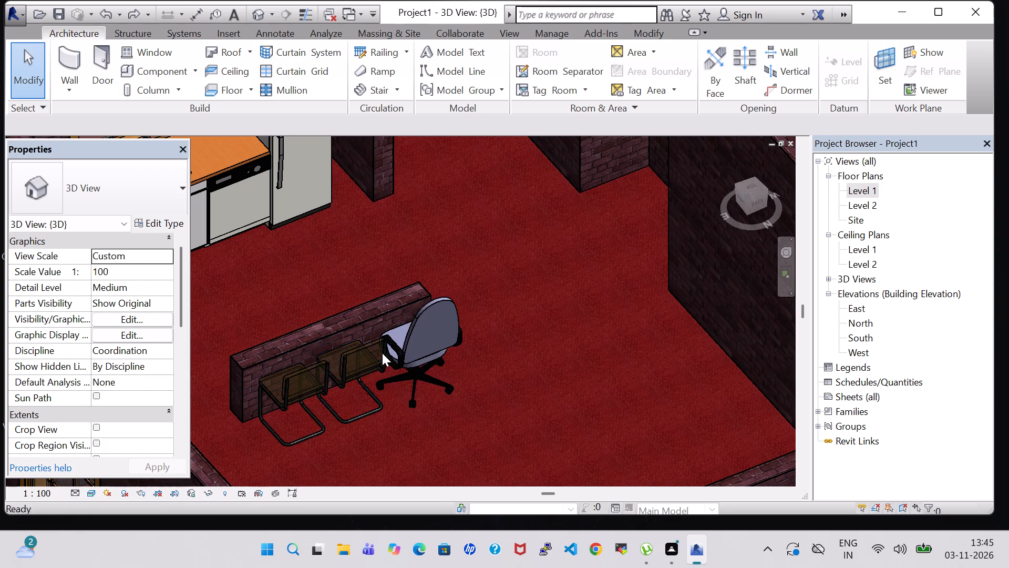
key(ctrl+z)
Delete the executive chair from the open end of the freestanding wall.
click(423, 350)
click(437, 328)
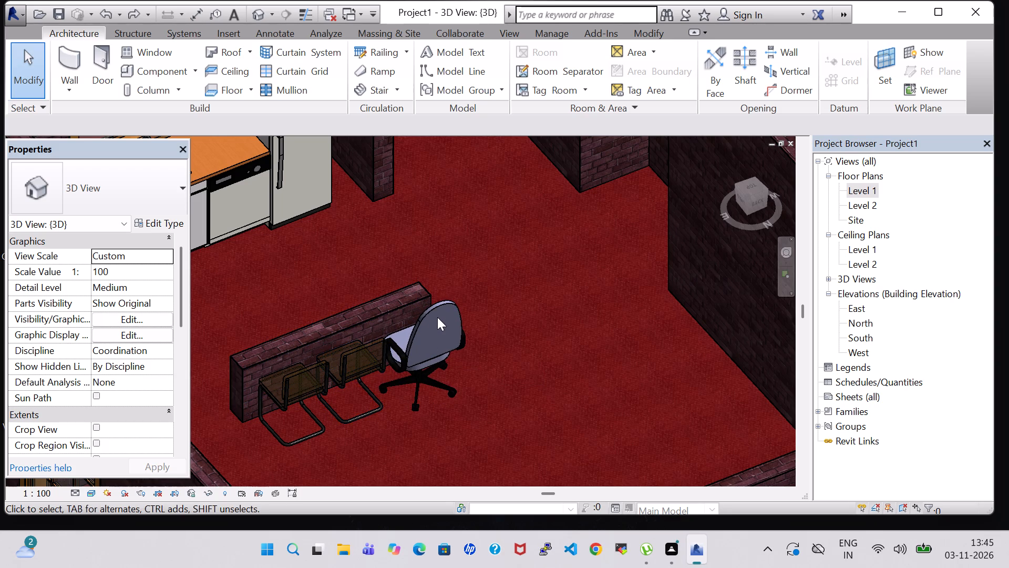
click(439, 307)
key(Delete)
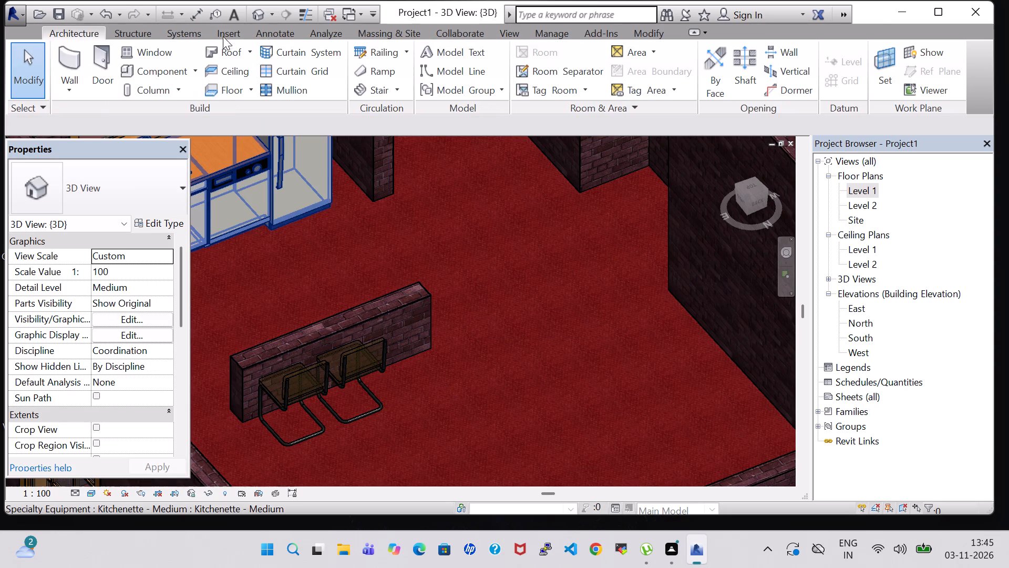
In the Level 1 floor plan, place a Chair-Breuer facing the freestanding wall, in line with the two existing chairs, and end placement.
double_click(876, 187)
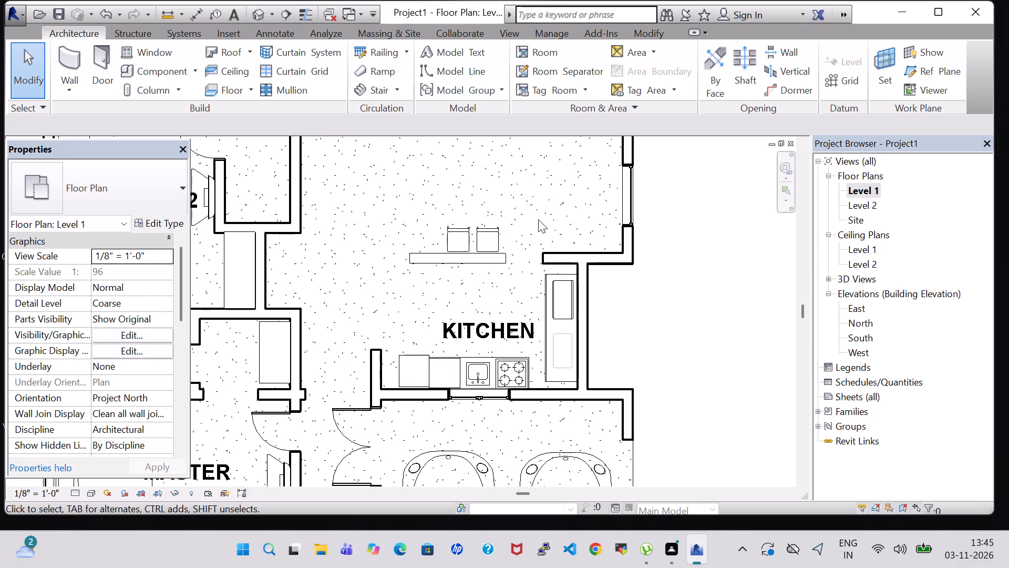
scroll(538, 221, down, 1)
click(151, 72)
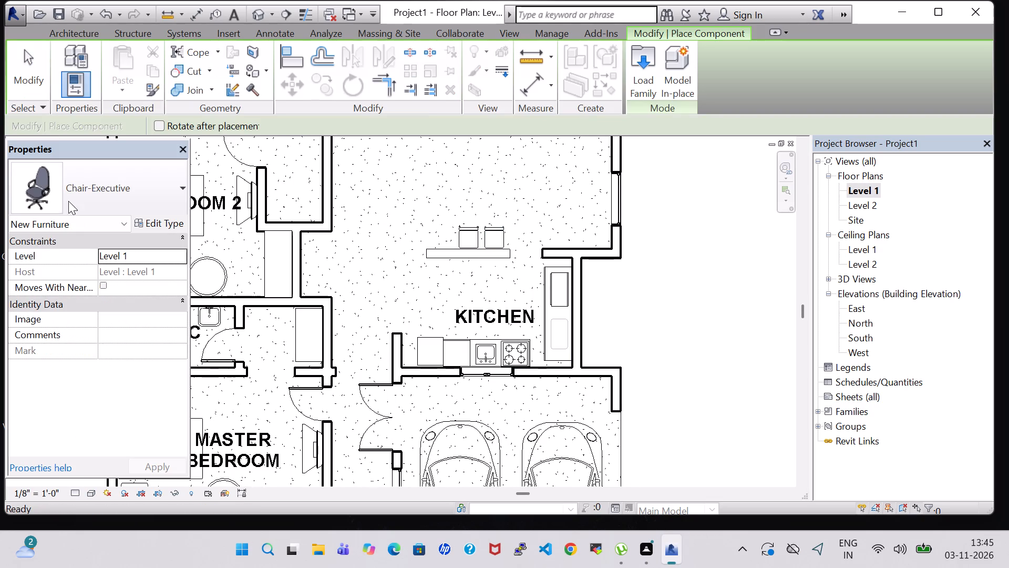
click(98, 186)
text(ch)
click(100, 282)
scroll(375, 271, up, 3)
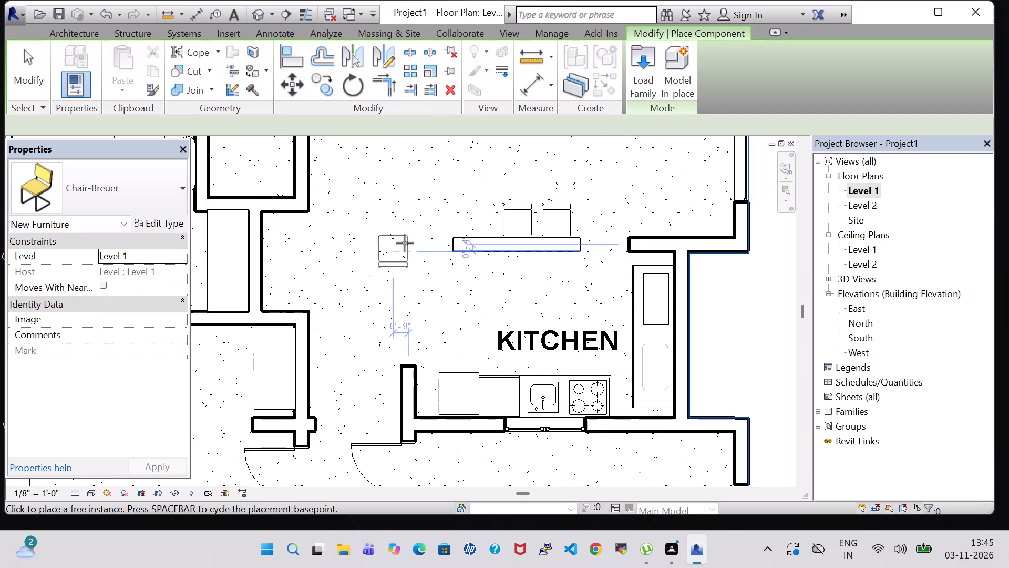
key(space)
key(space)
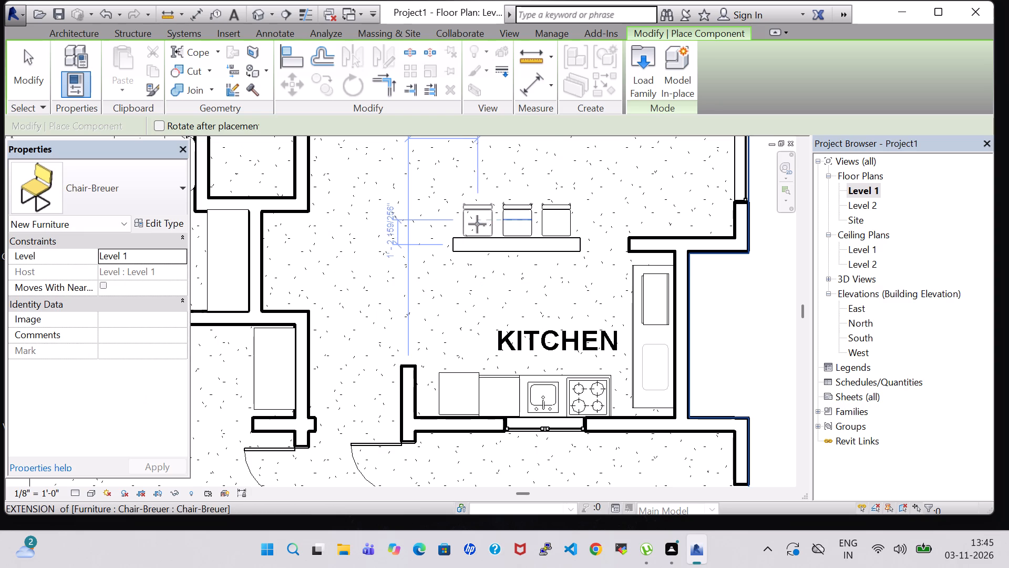
click(481, 226)
key(Escape)
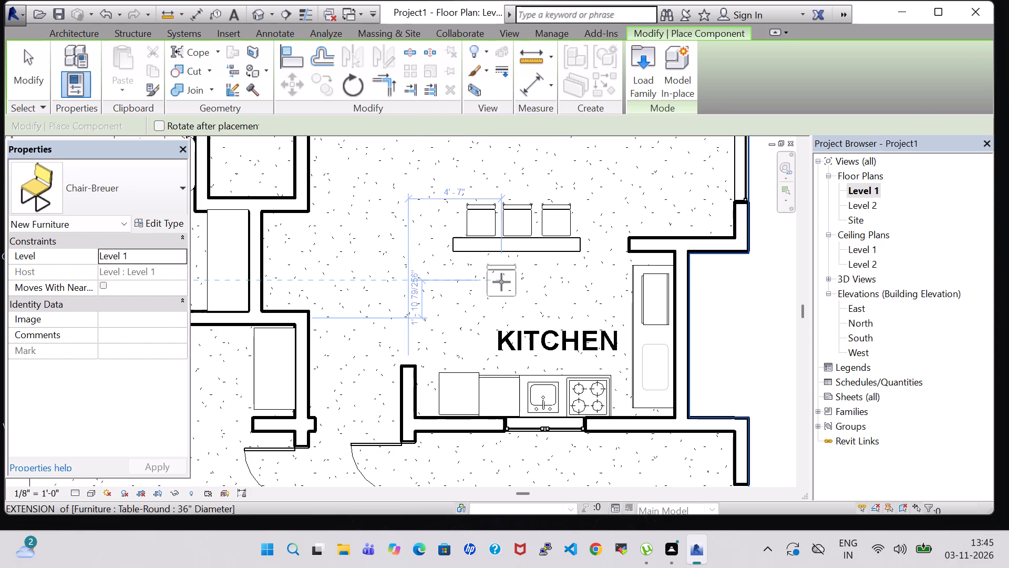
key(Escape)
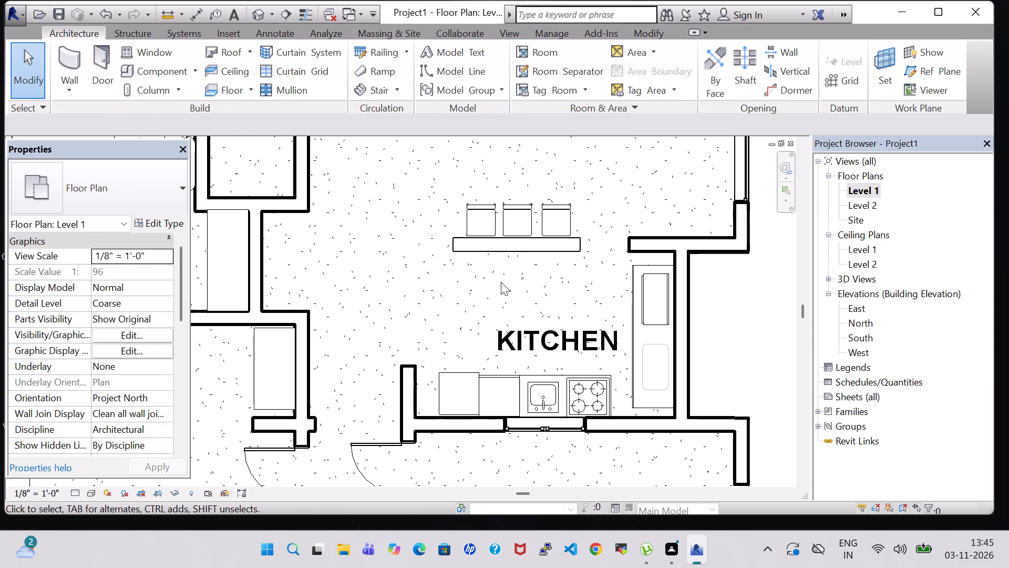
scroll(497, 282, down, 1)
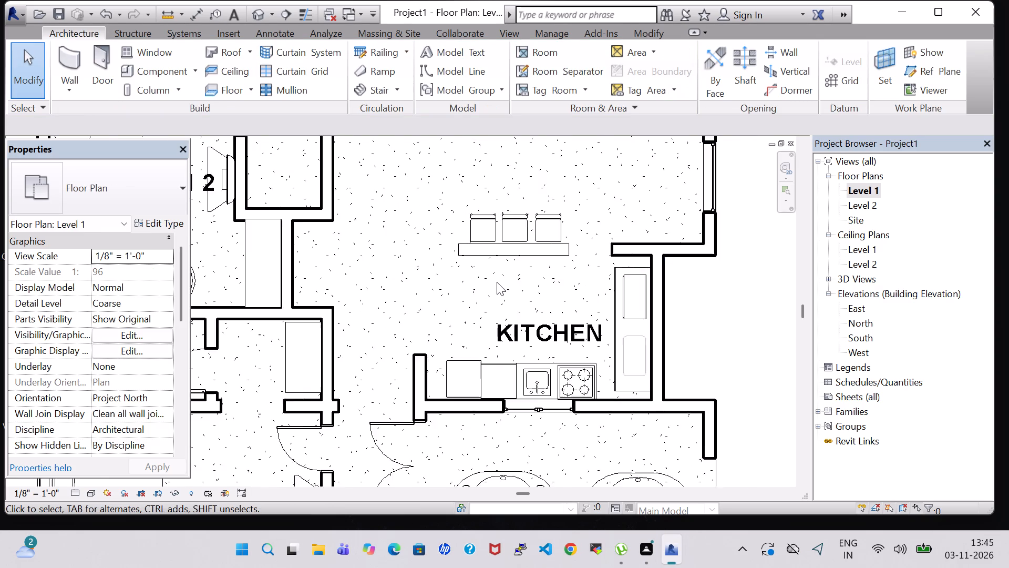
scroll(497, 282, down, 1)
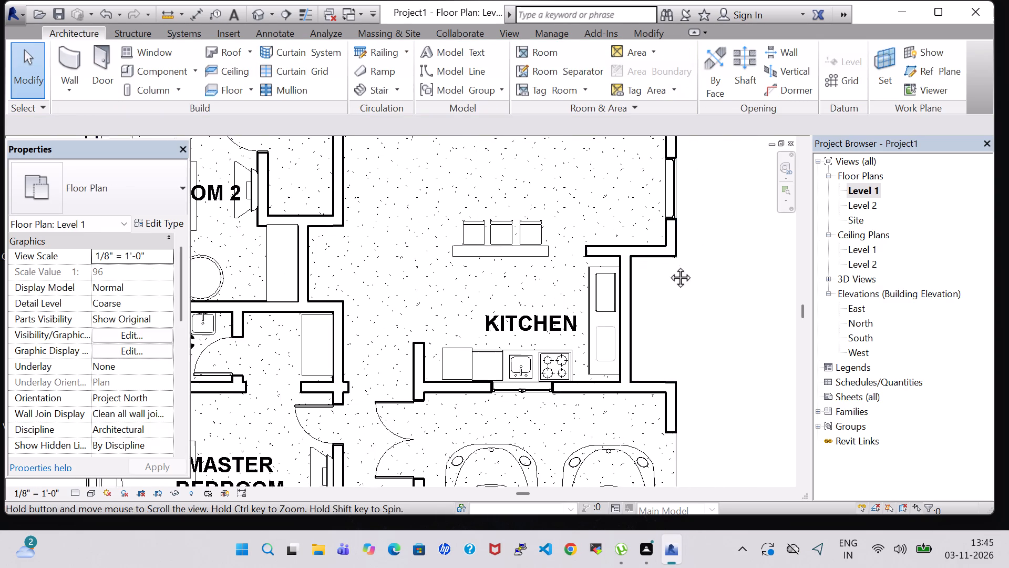
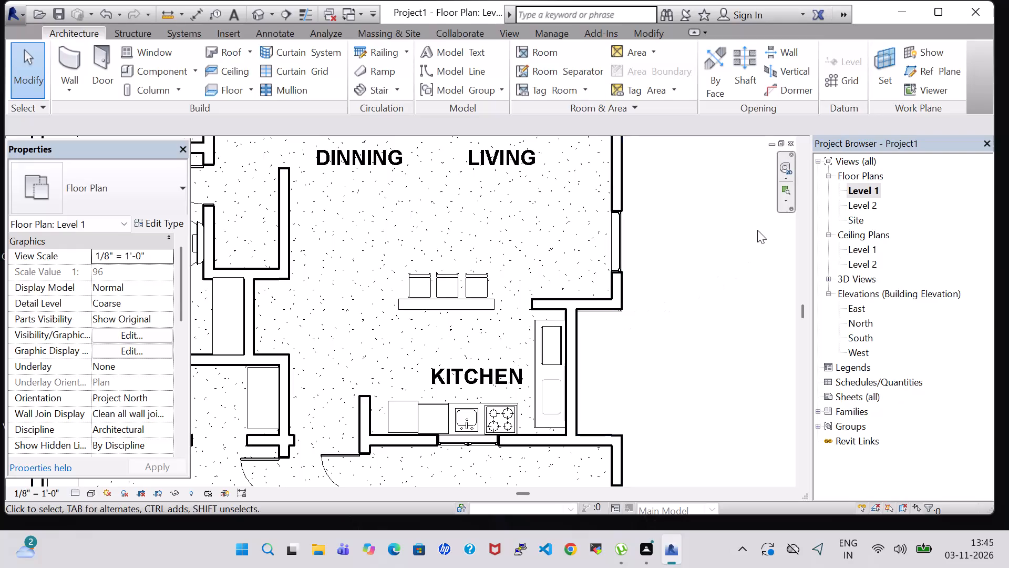
Load the Table-Dining Round w Chairs family from the Furniture Tables library, using the project's existing Chair-Breuer sub-component.
middle_drag(755, 228, 737, 316)
scroll(734, 316, down, 1)
scroll(701, 287, down, 1)
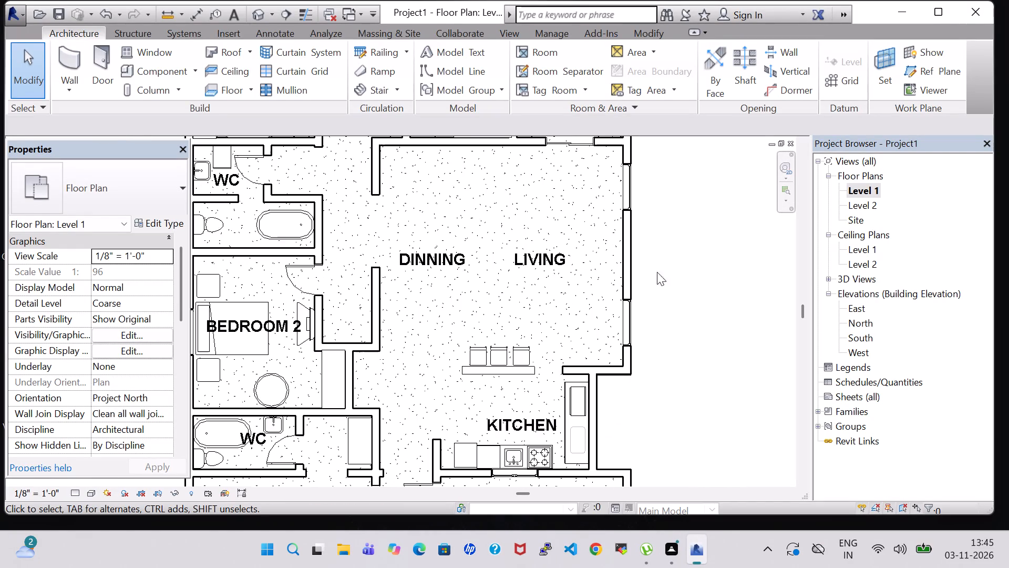
click(145, 64)
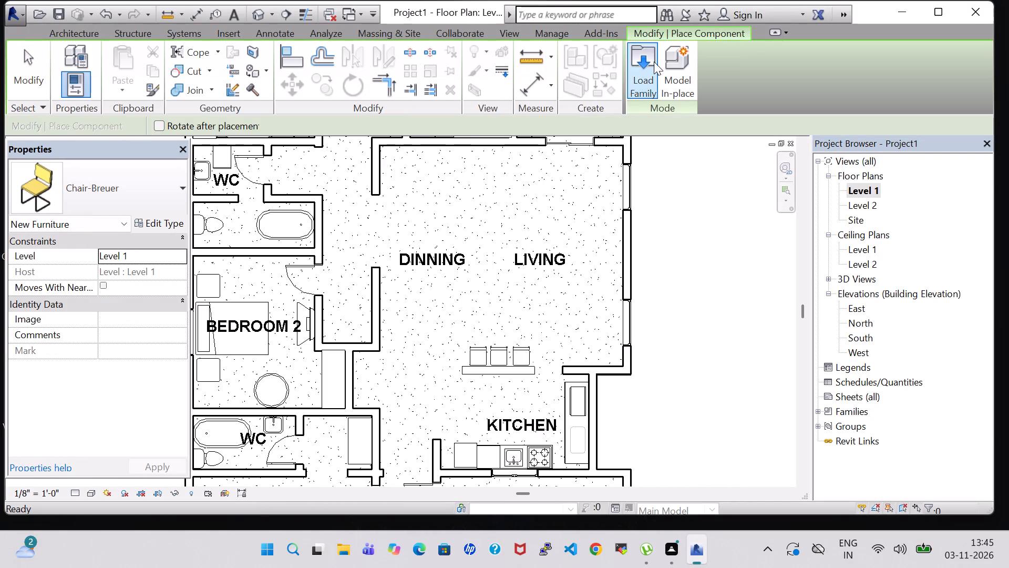
click(654, 62)
scroll(624, 242, down, 1)
double_click(598, 222)
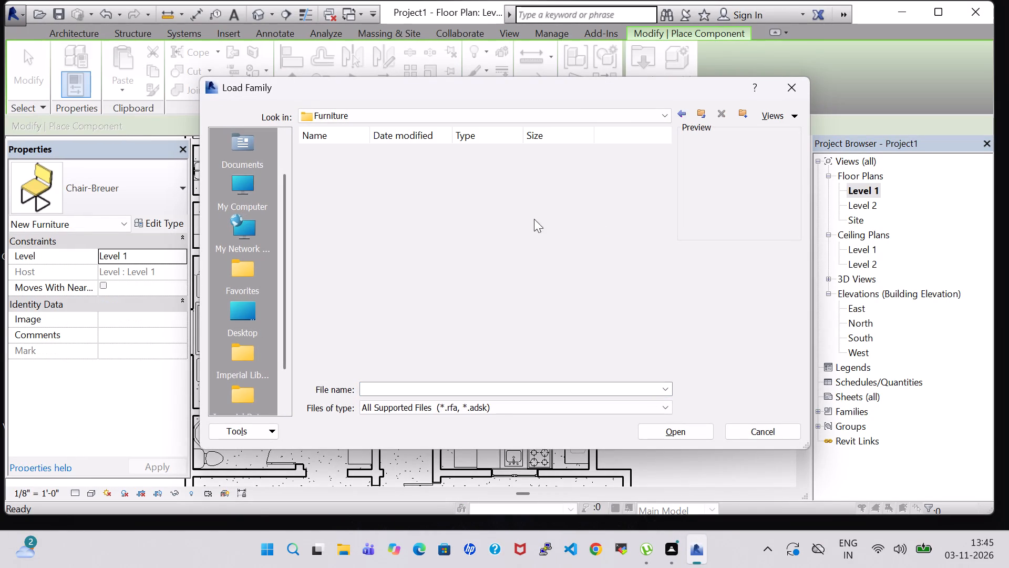
double_click(524, 172)
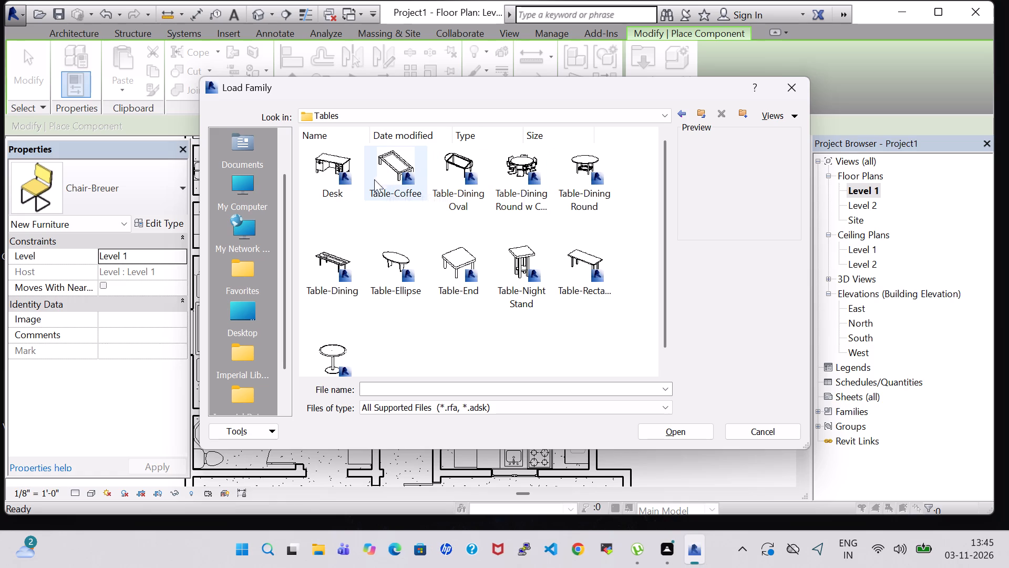
click(530, 179)
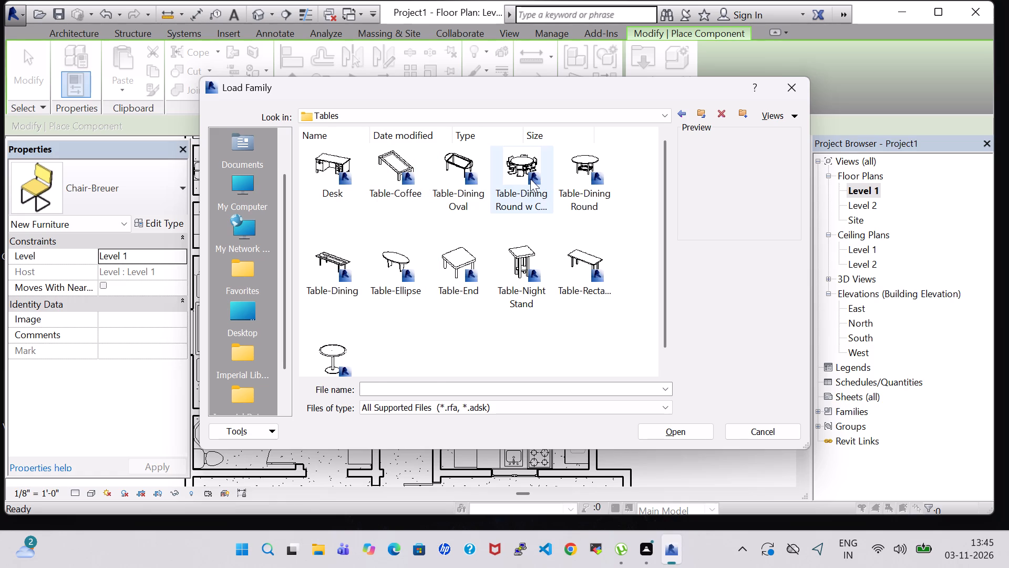
click(673, 431)
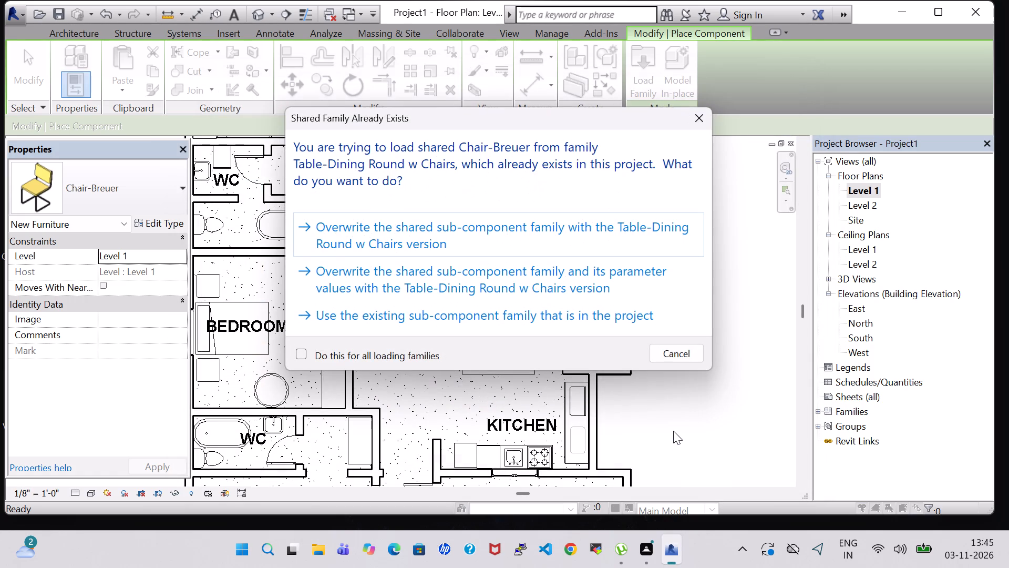
click(462, 320)
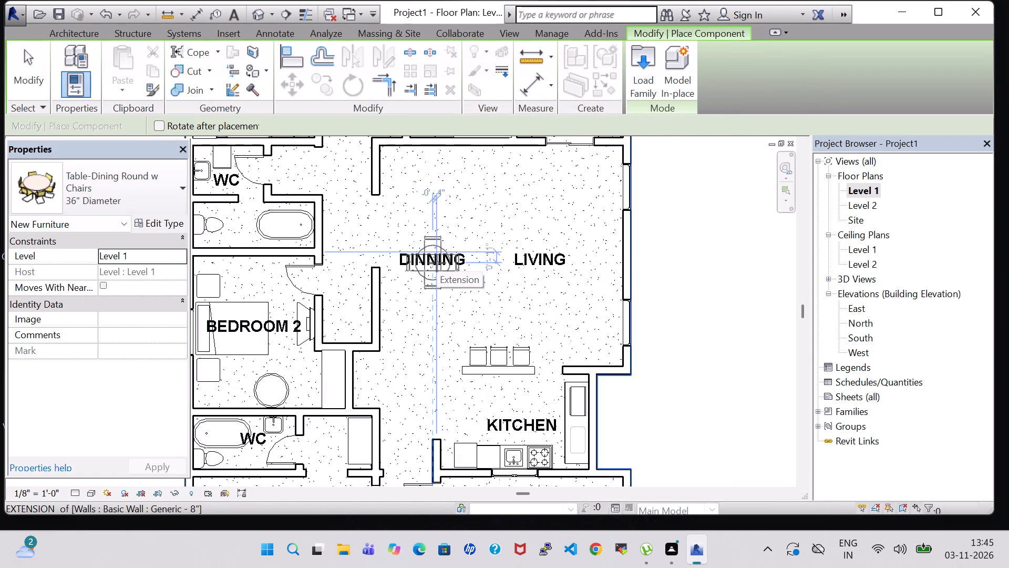
Place two Table-Dining Round w Chairs 36" Diameter sets, one at the DINNING tag and one directly south of it, and end placement.
click(437, 263)
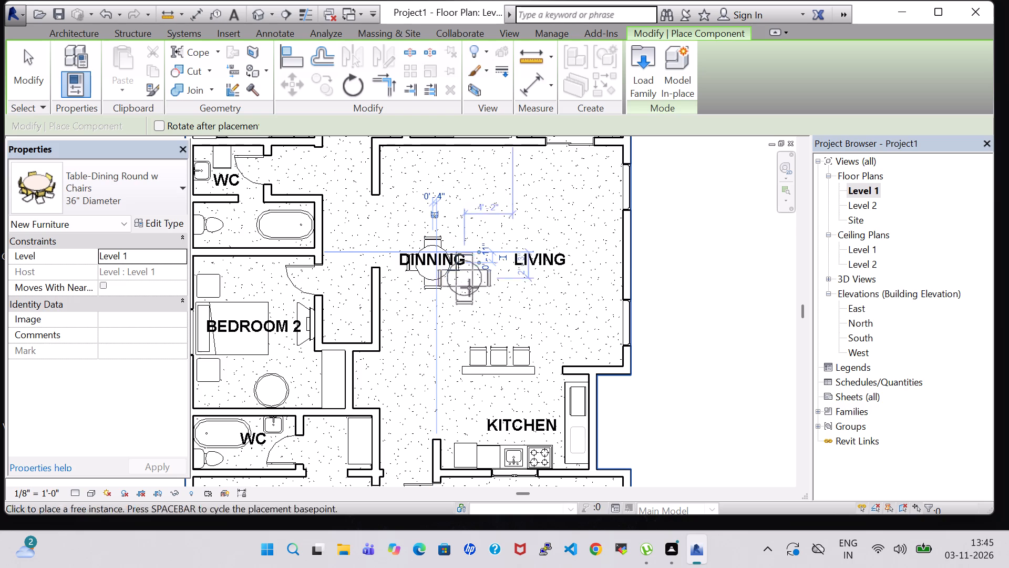
scroll(474, 299, down, 2)
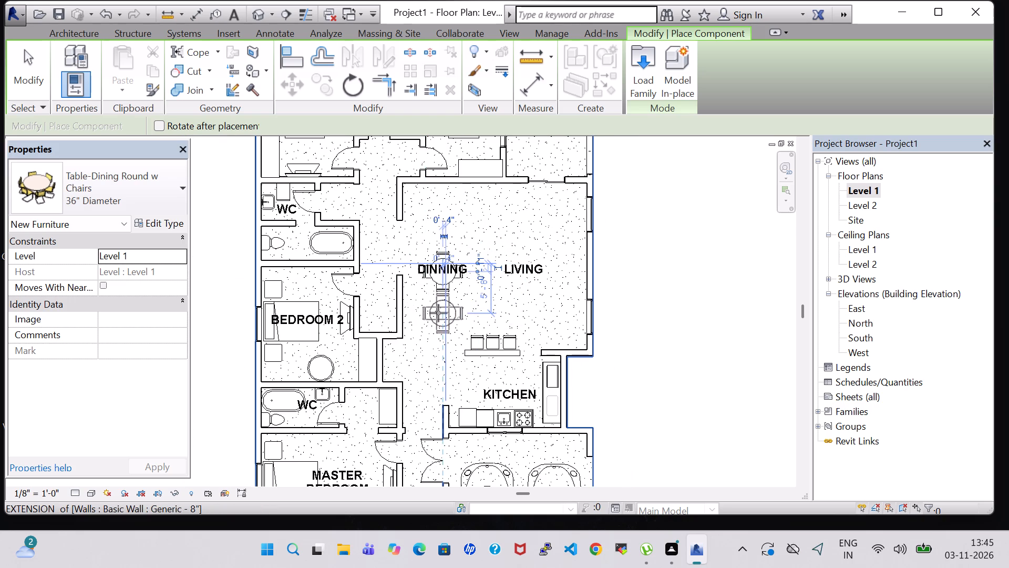
click(438, 313)
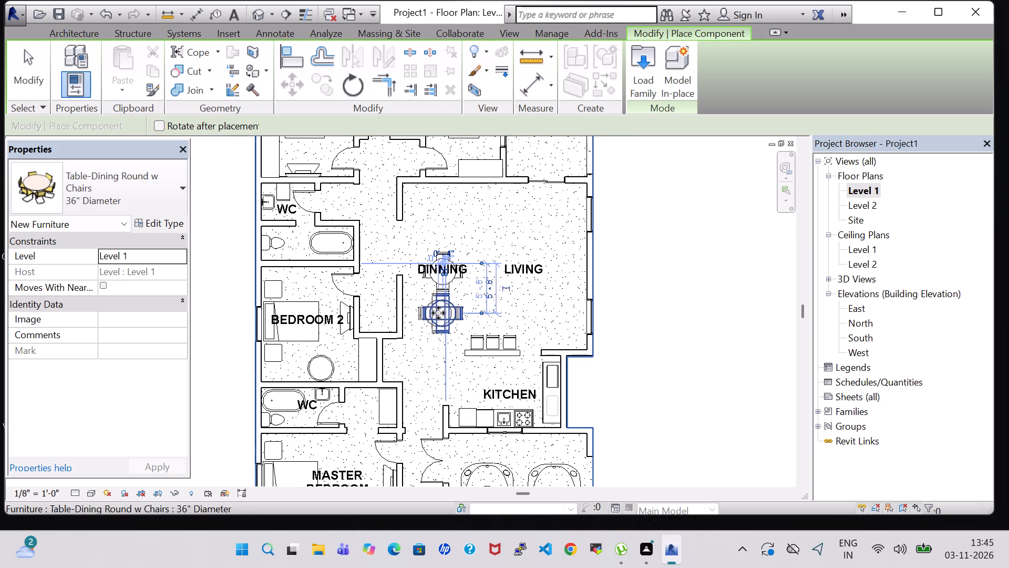
key(Escape)
key(Escape)
Nudge the northern dining table set six increments north, away from the second set.
click(441, 251)
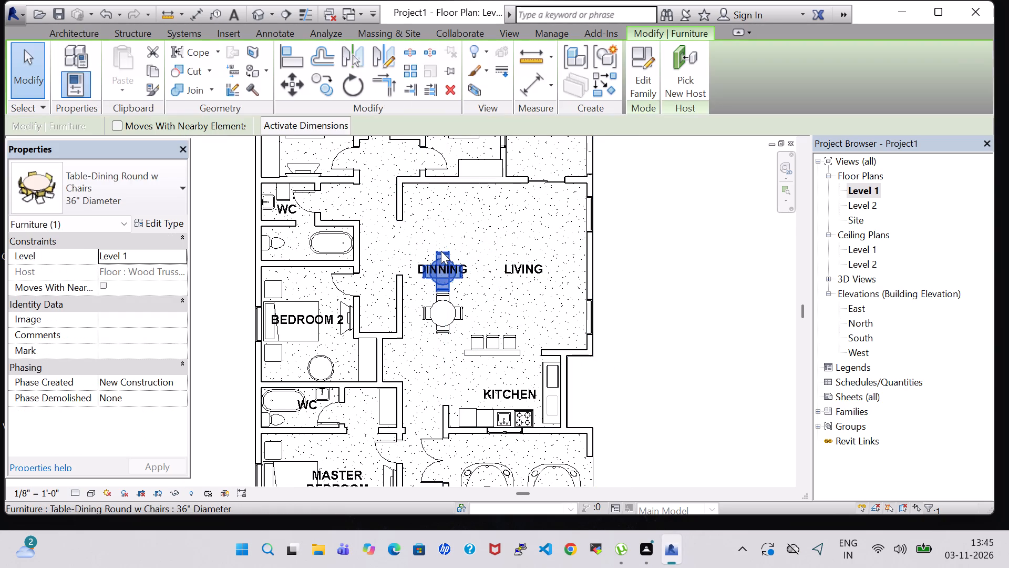
key(Up)
key(Up)
key(Up)
key(Up)
key(Up)
key(Up)
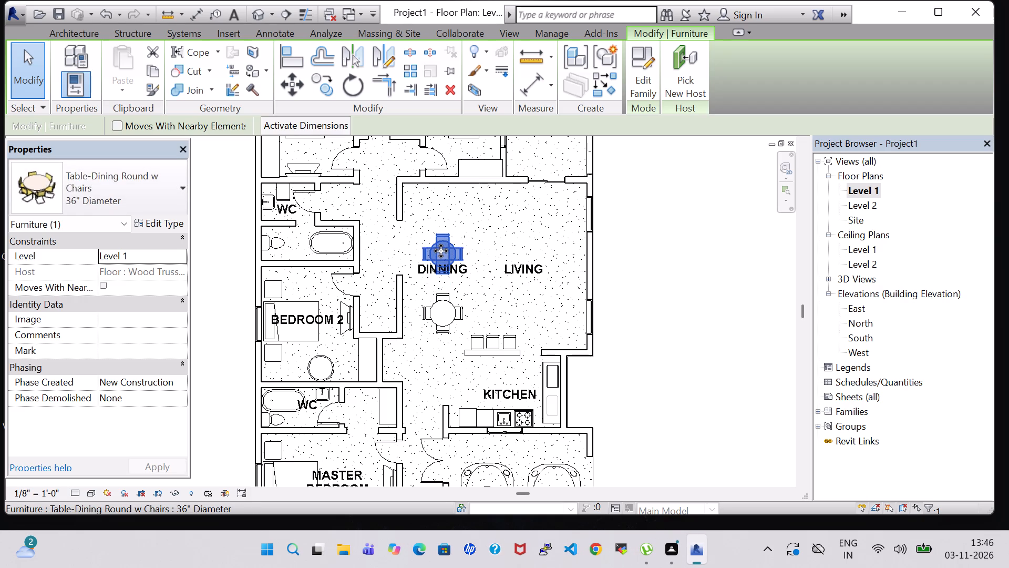
Nudge the southern dining table set six increments north toward the other set and deselect it.
click(441, 327)
key(Up)
key(Up)
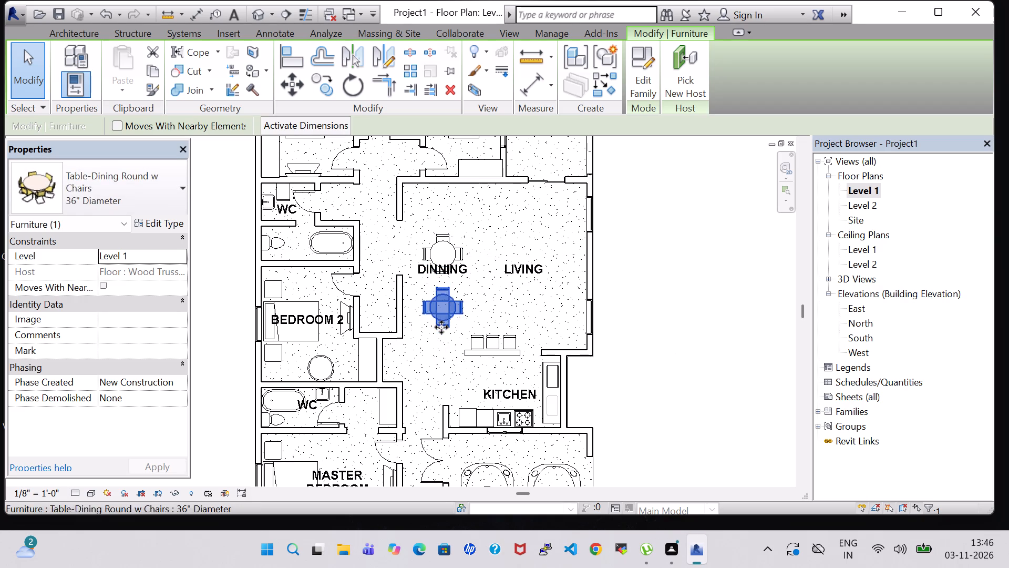
key(Up)
key(Up)
key(Up)
key(Up)
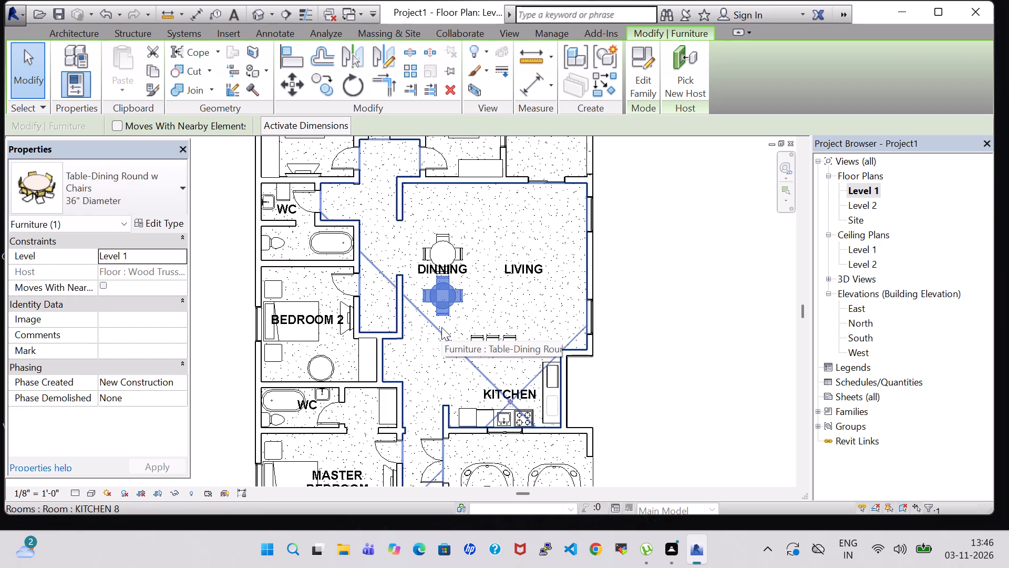
click(725, 301)
Nudge the DINNING room tag one increment south and one increment east between the two dining tables.
click(458, 271)
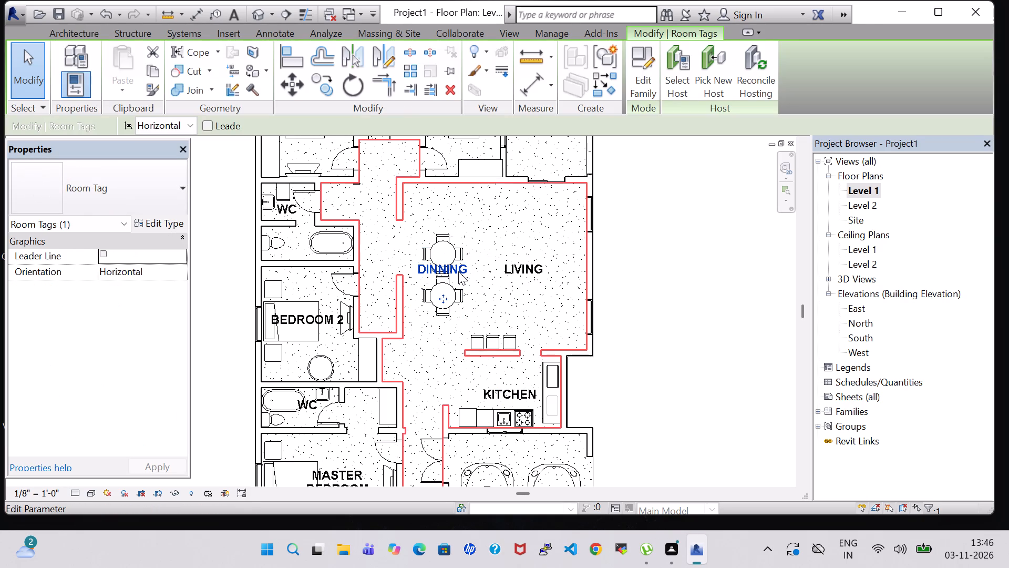
key(Down)
key(Right)
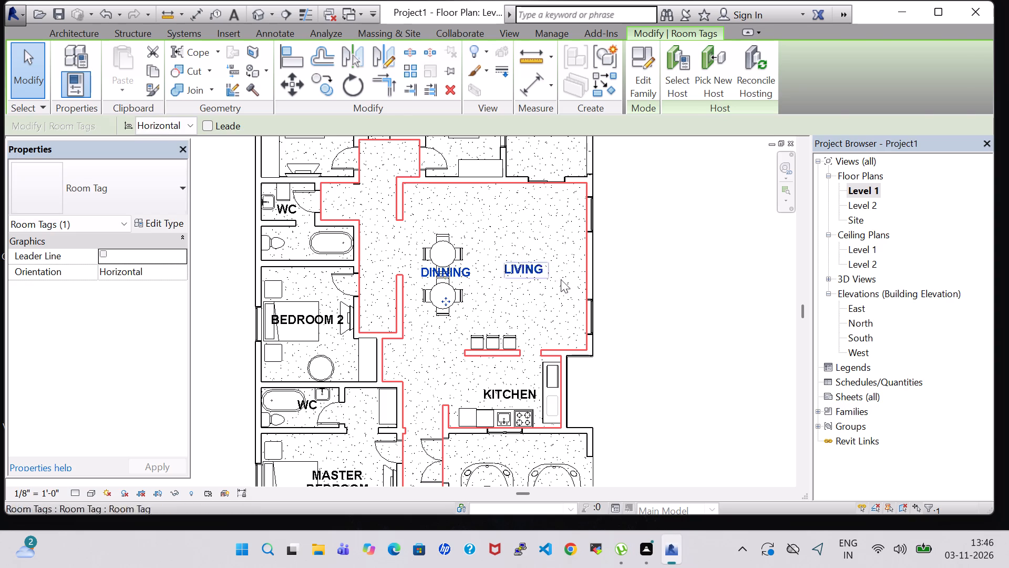
click(656, 276)
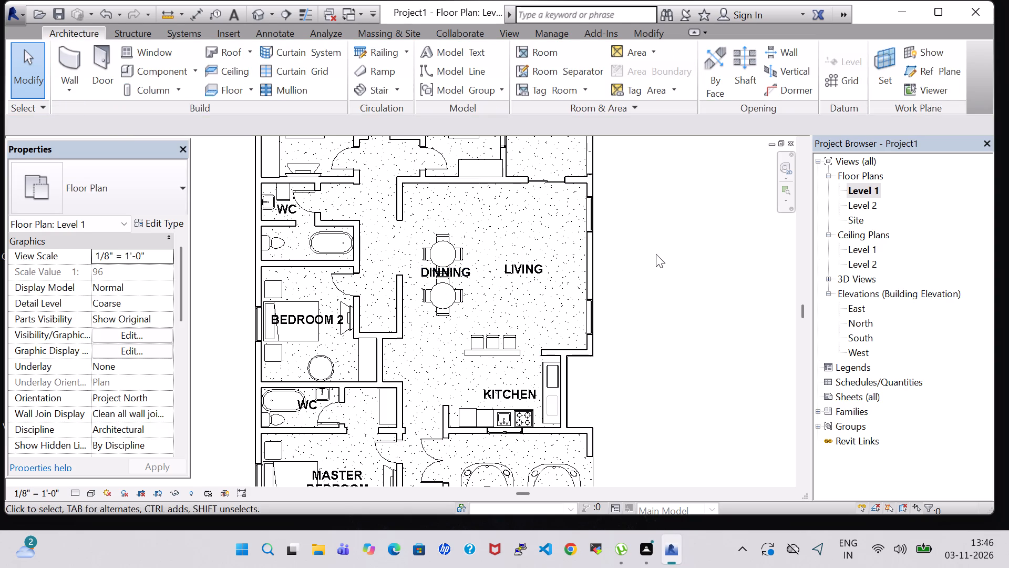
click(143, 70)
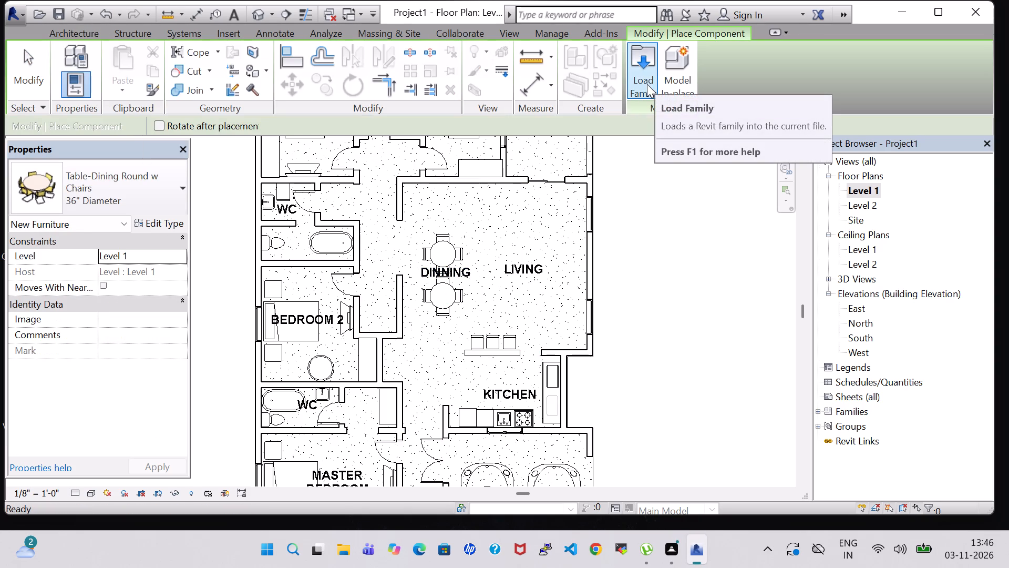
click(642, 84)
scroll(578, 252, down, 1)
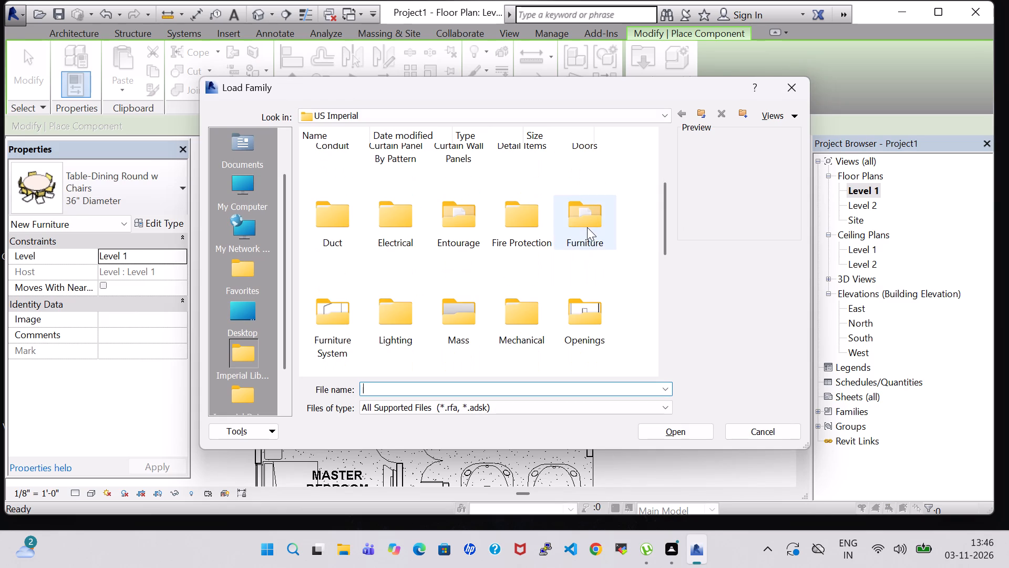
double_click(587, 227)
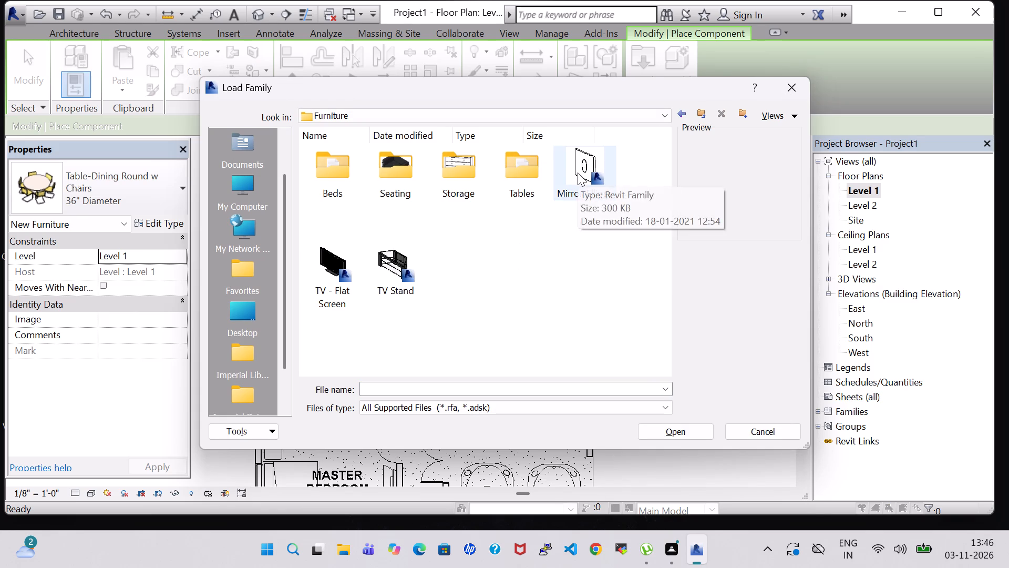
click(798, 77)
Place a Mirror-Ellipse 24" x 48" on the dining-side face of the short northwest wall, about 2'-1" from its free end, and end placement.
click(65, 189)
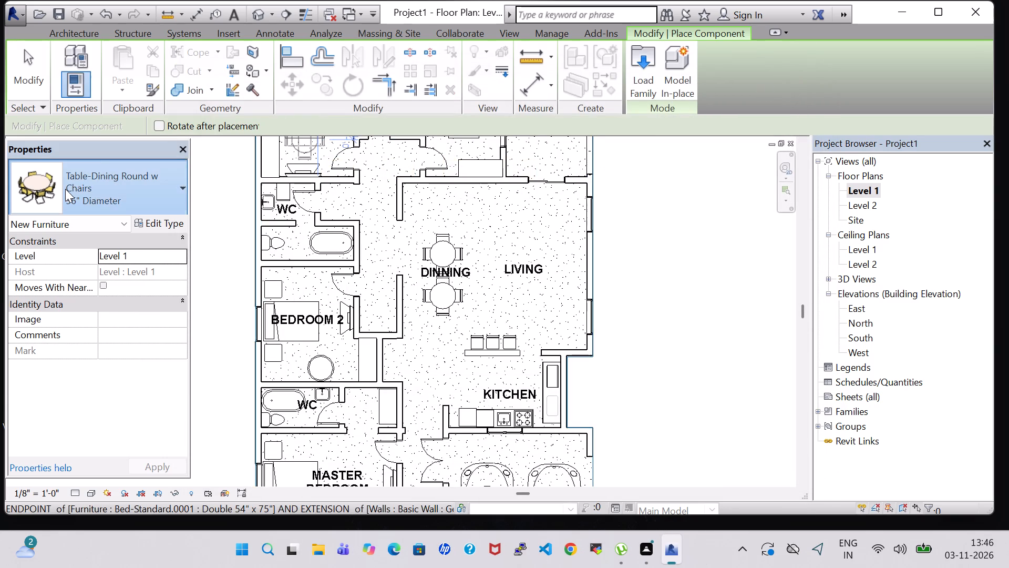
text(mi)
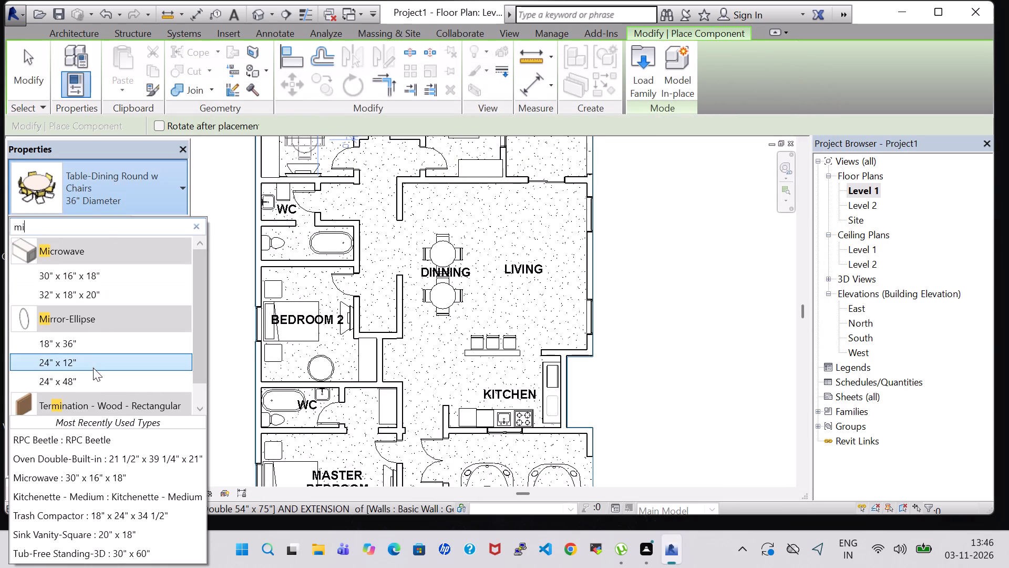
click(90, 377)
scroll(438, 252, up, 5)
middle_drag(413, 201, 412, 208)
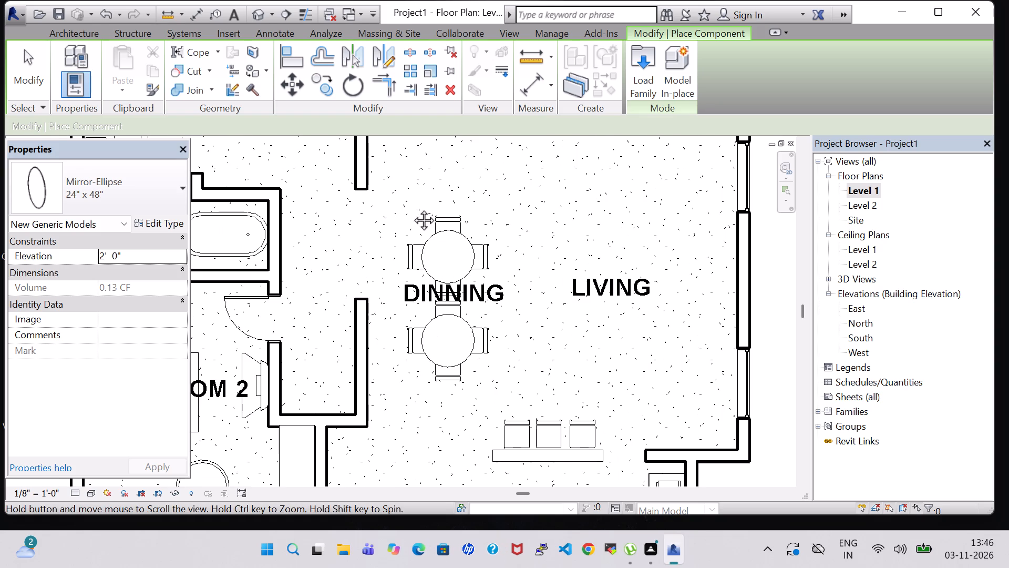
middle_drag(412, 208, 392, 310)
scroll(394, 288, up, 2)
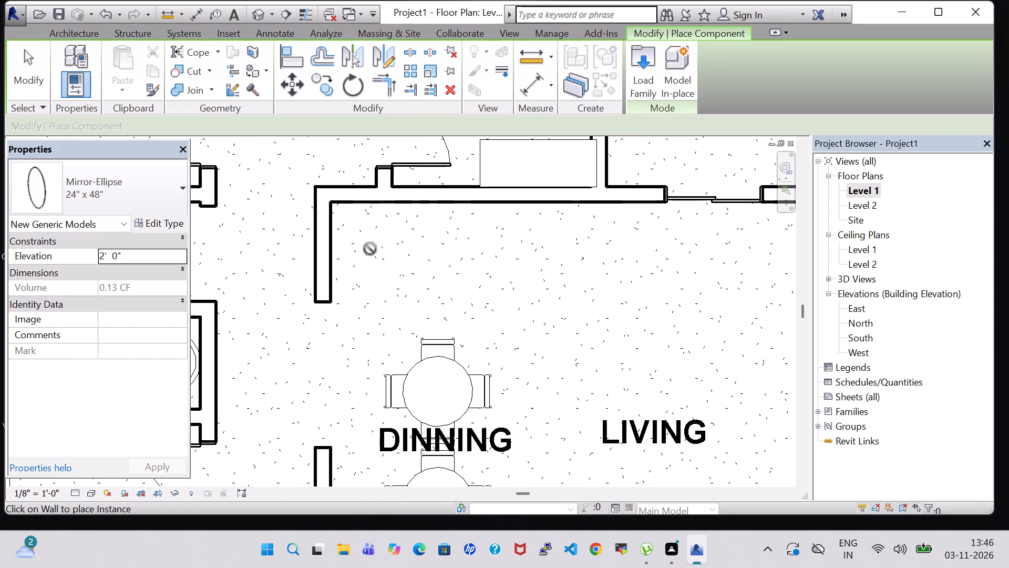
scroll(357, 262, down, 3)
scroll(350, 259, up, 5)
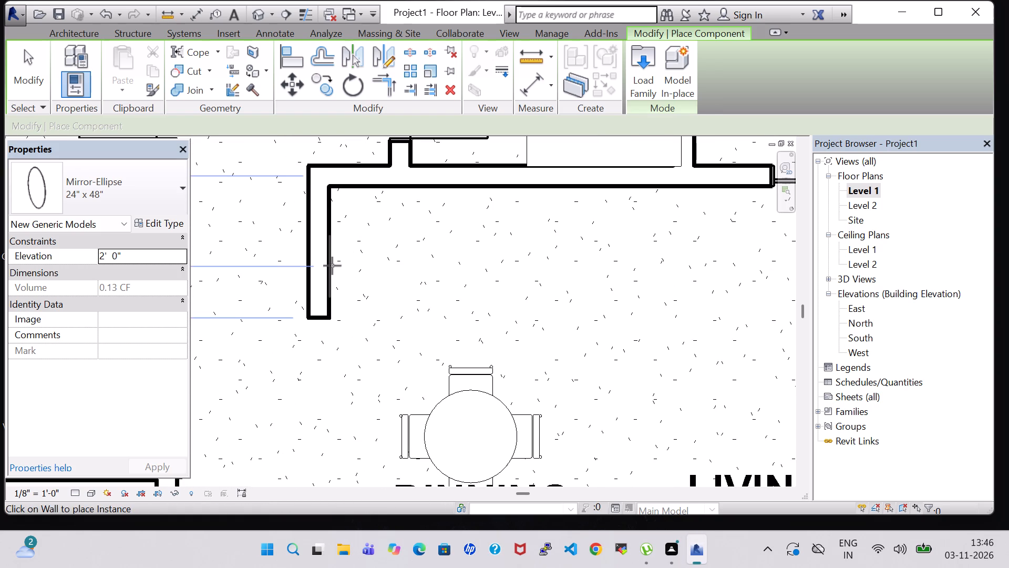
scroll(332, 267, up, 5)
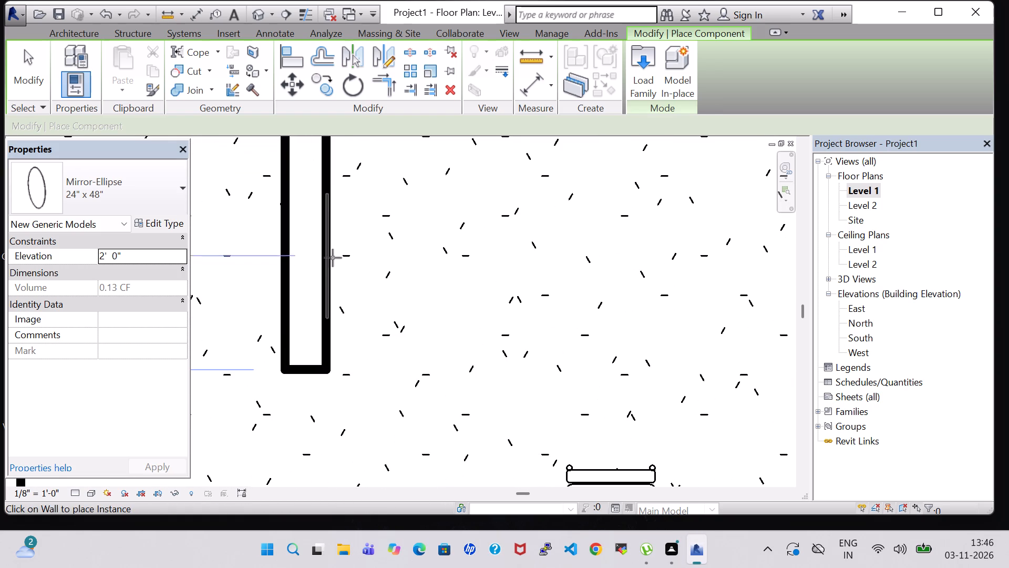
click(328, 240)
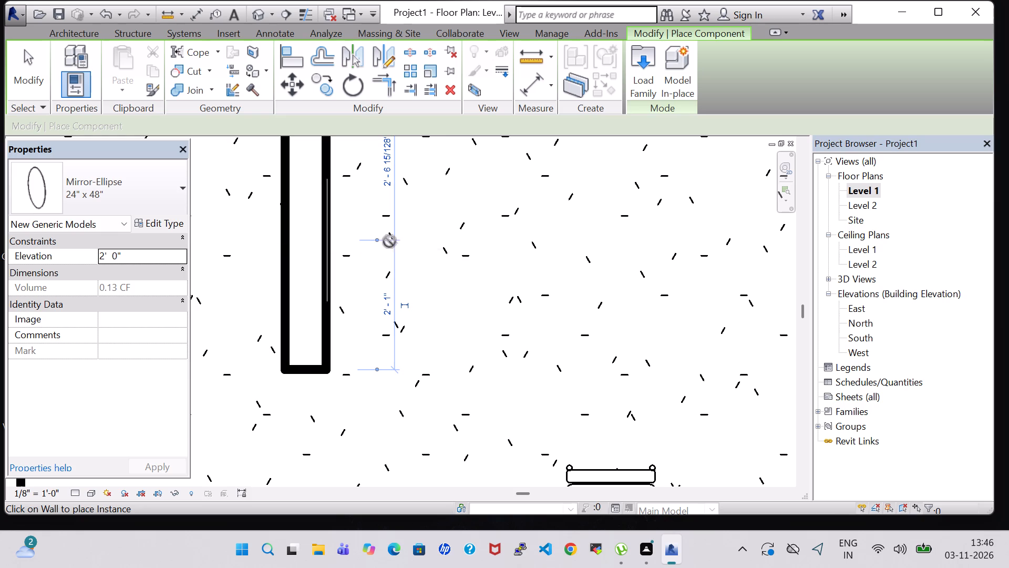
scroll(517, 287, down, 4)
key(Escape)
key(Escape)
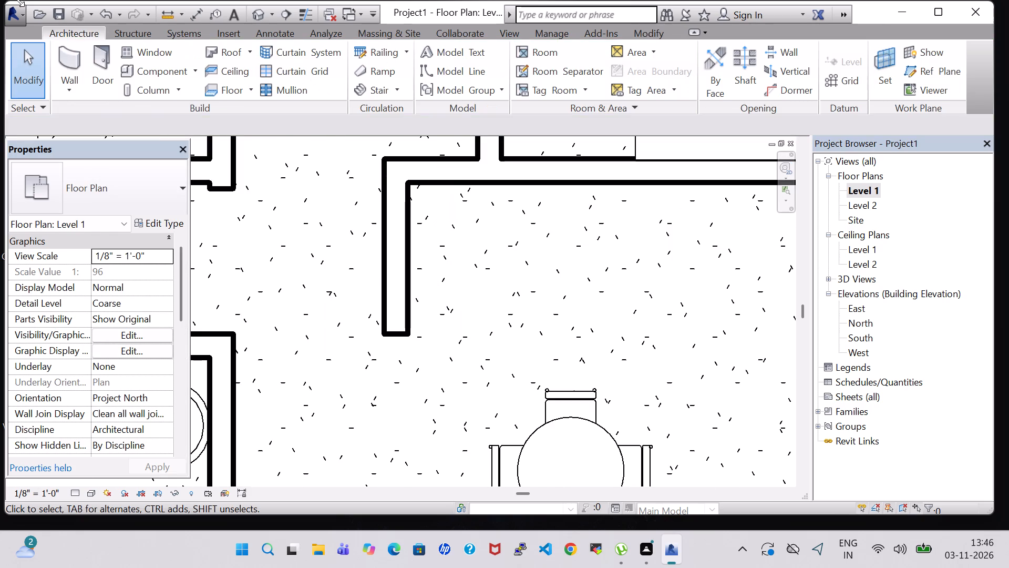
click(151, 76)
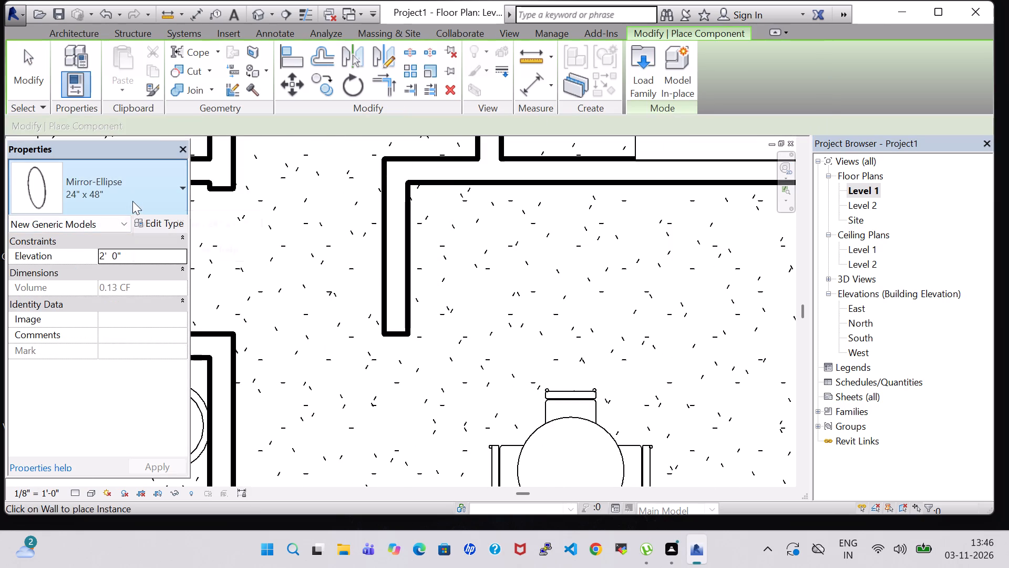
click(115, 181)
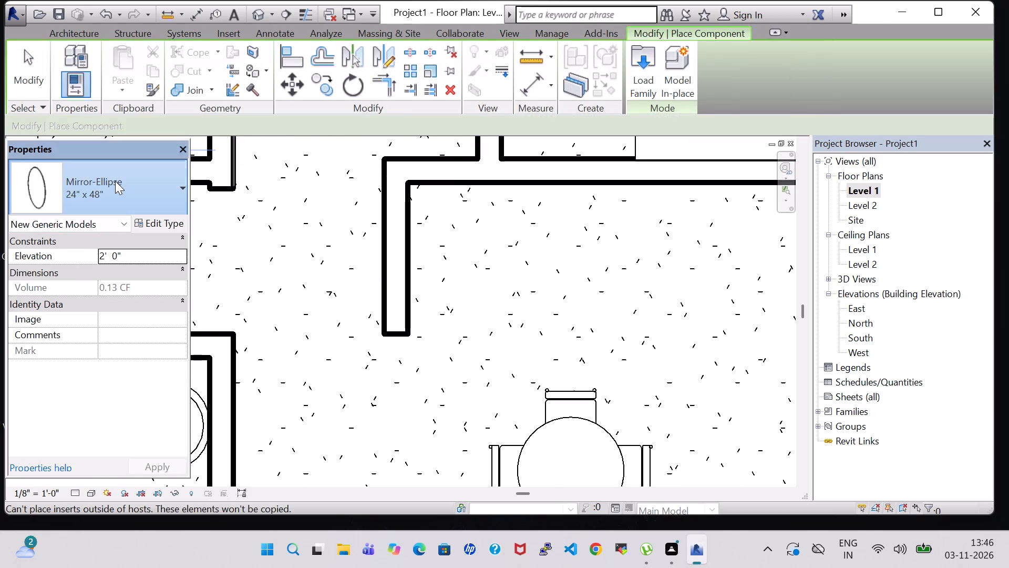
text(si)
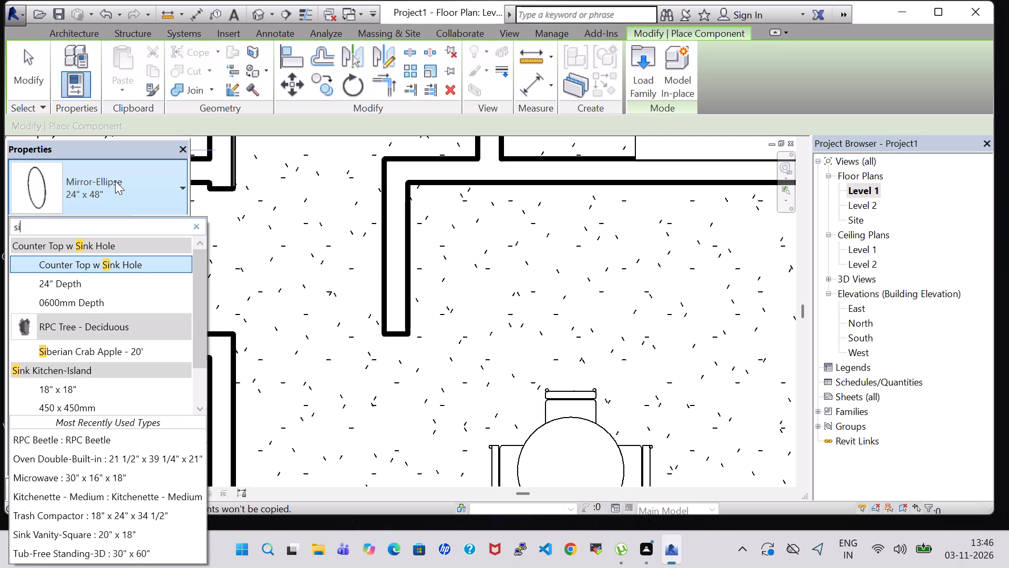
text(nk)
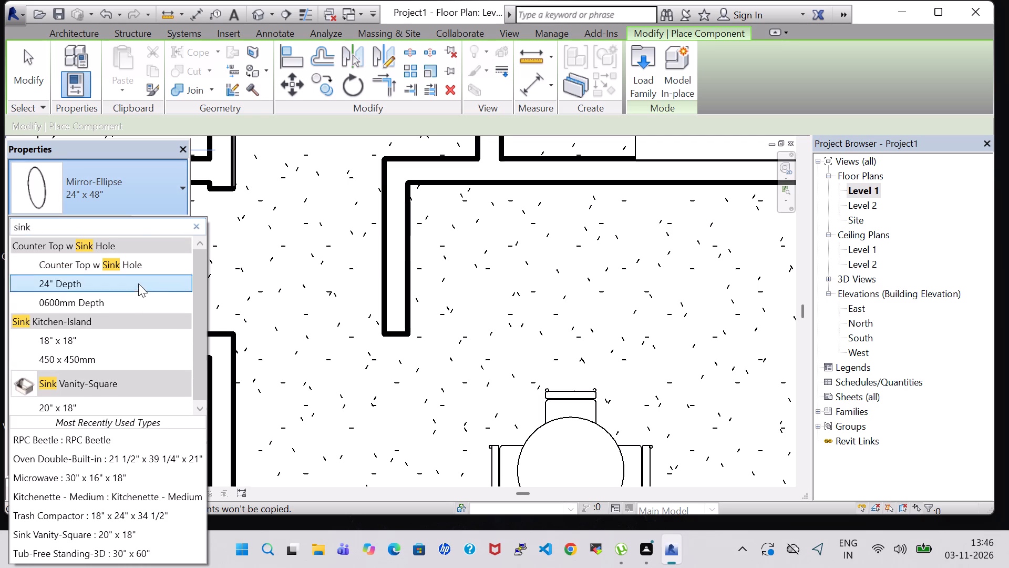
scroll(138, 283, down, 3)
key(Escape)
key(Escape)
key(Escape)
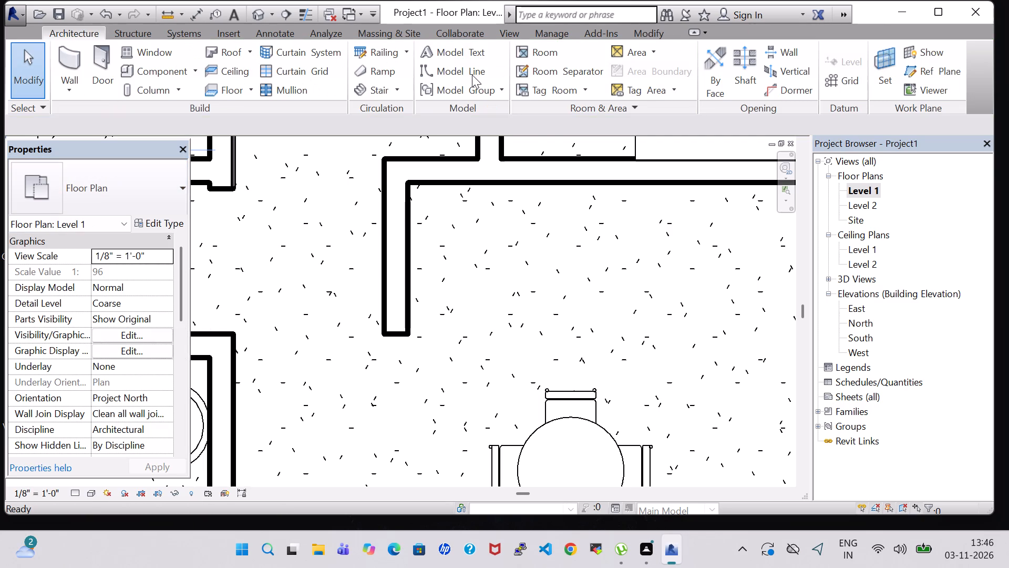
Load the Sink Vanity-Round family from the US Imperial library's Plumbing fixtures, in the Sinks folder.
click(146, 73)
click(642, 70)
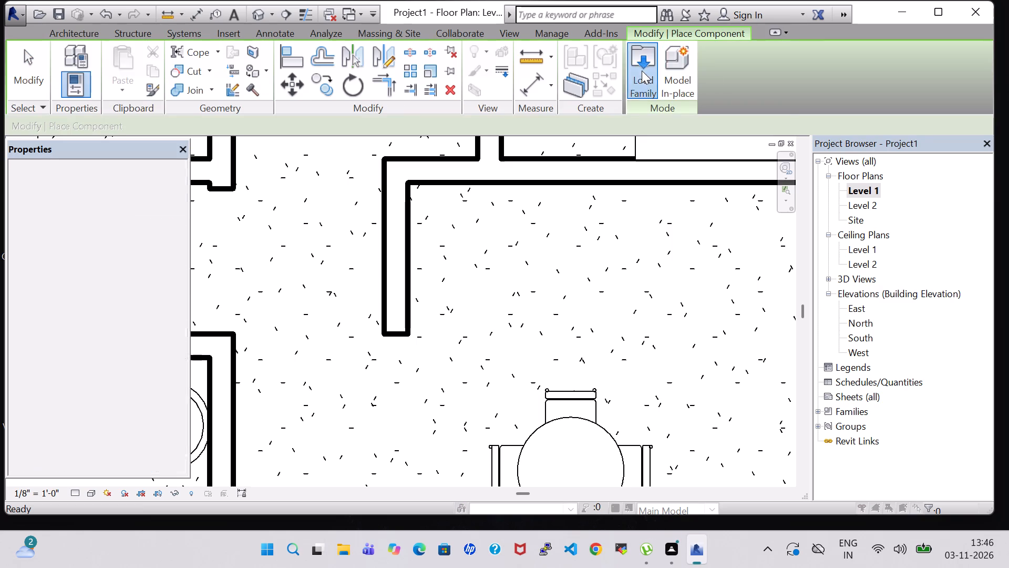
scroll(531, 216, down, 1)
click(587, 221)
scroll(450, 254, down, 2)
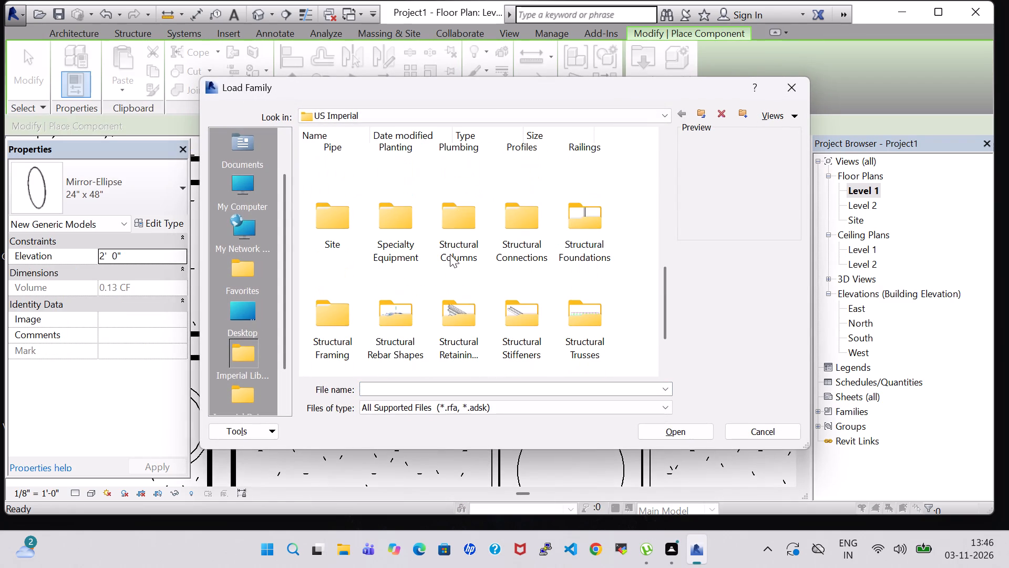
scroll(455, 233, down, 1)
scroll(455, 227, up, 1)
double_click(478, 195)
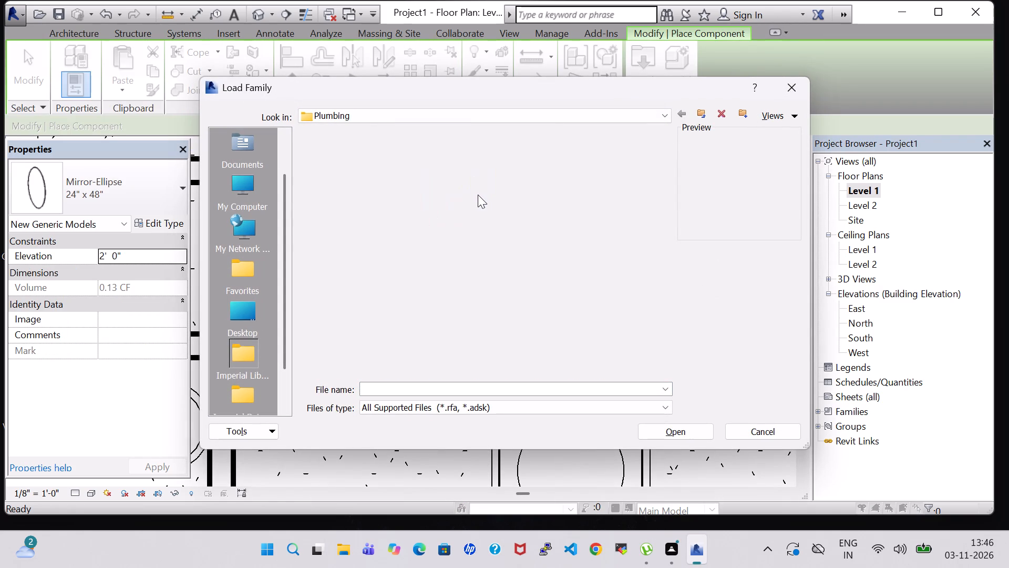
double_click(349, 175)
double_click(418, 177)
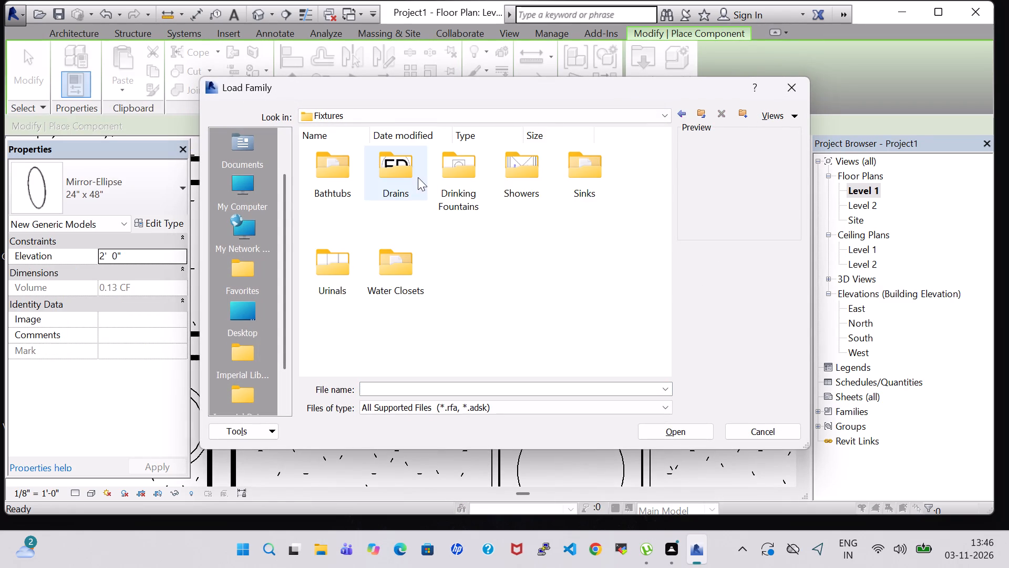
double_click(562, 177)
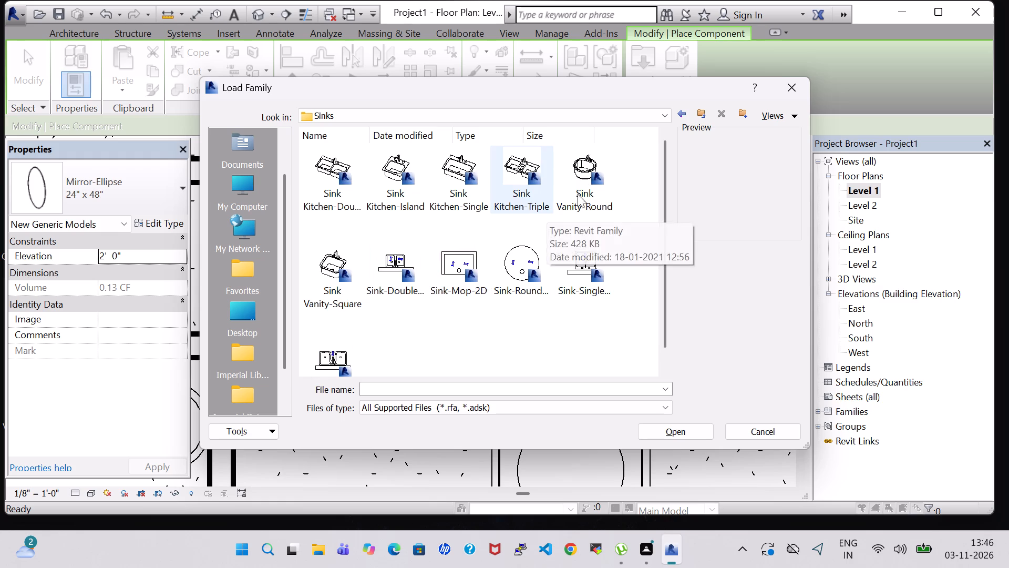
click(588, 180)
click(678, 433)
Place one Sink Vanity-Round 19" x 19" at the mirror on the short northwest wall, rotated so its faucet backs onto the wall.
scroll(487, 279, up, 2)
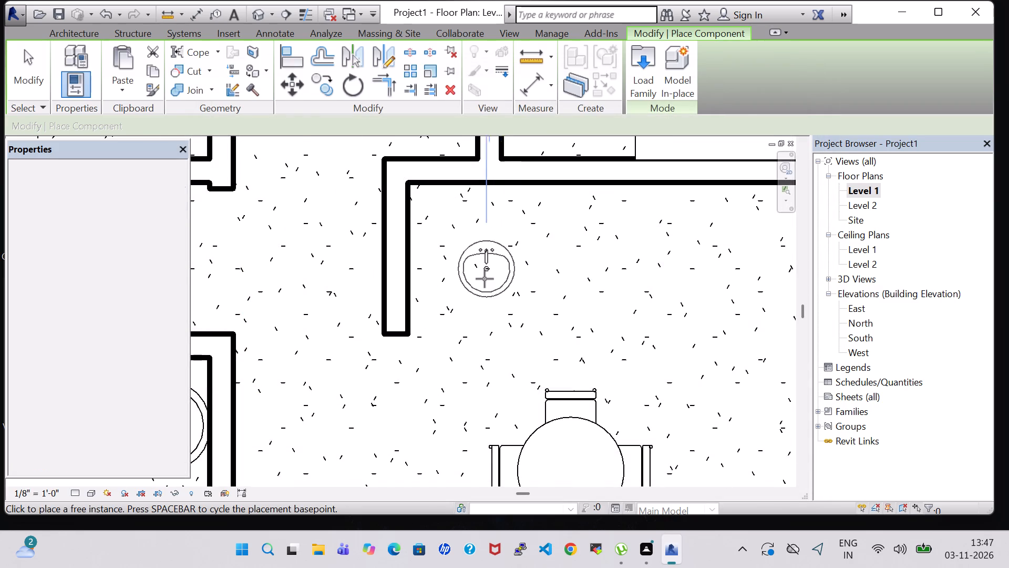
scroll(485, 279, up, 4)
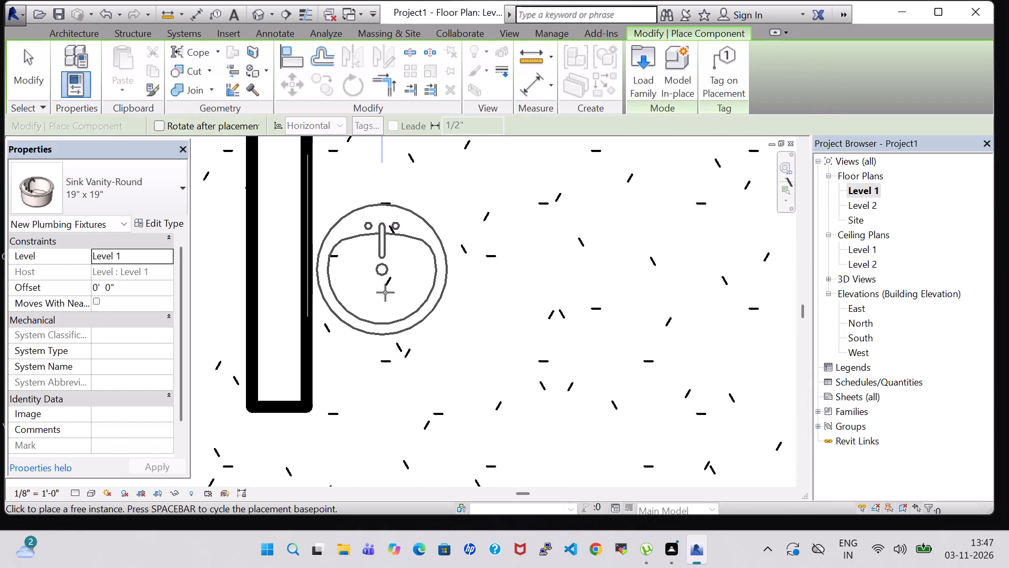
key(space)
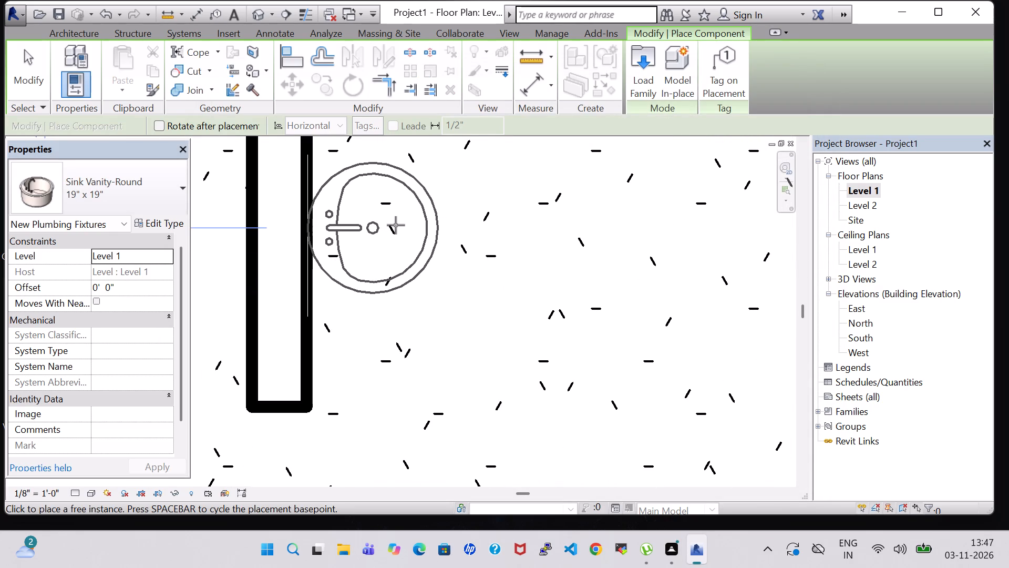
click(396, 225)
key(Escape)
key(Escape)
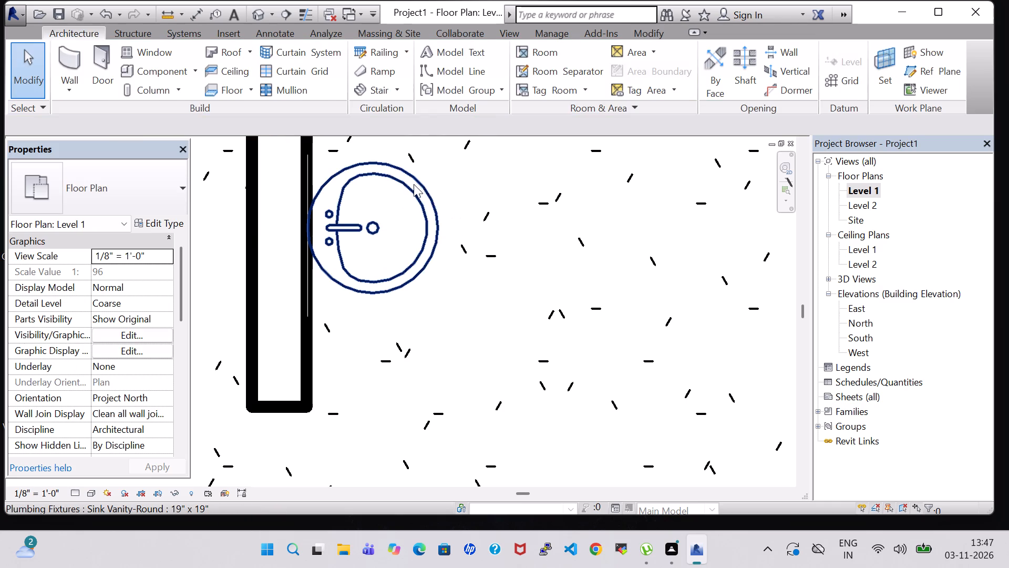
click(406, 182)
In the 3D view, raise the elliptical mirror to 3'-8" elevation and nudge it a net two increments away from the wall's free end.
click(261, 13)
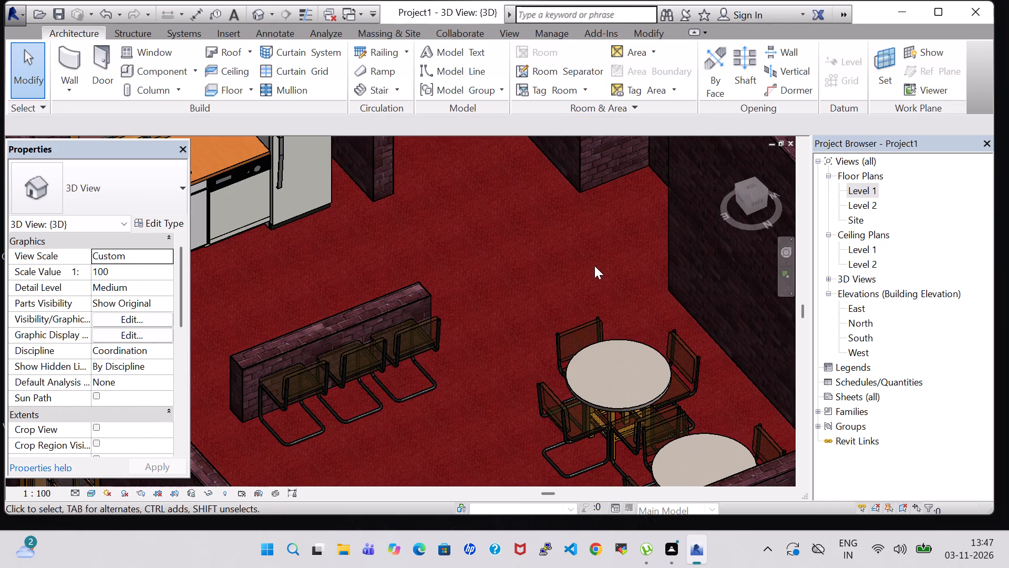
middle_drag(570, 250, 467, 335)
middle_drag(486, 294, 469, 305)
scroll(469, 305, down, 4)
shift+middle_drag(428, 307, 614, 343)
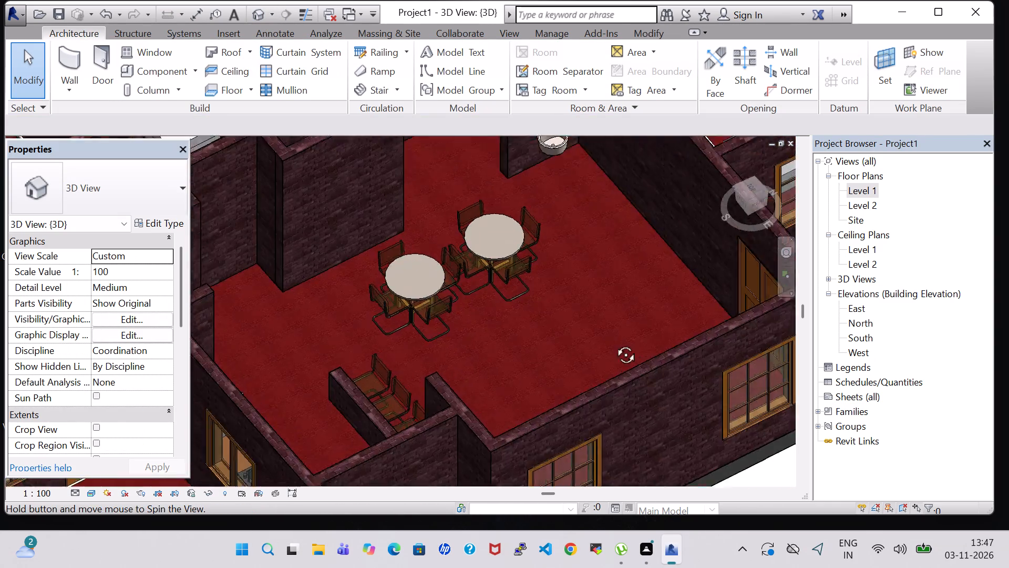
shift+middle_drag(614, 343, 603, 273)
click(566, 150)
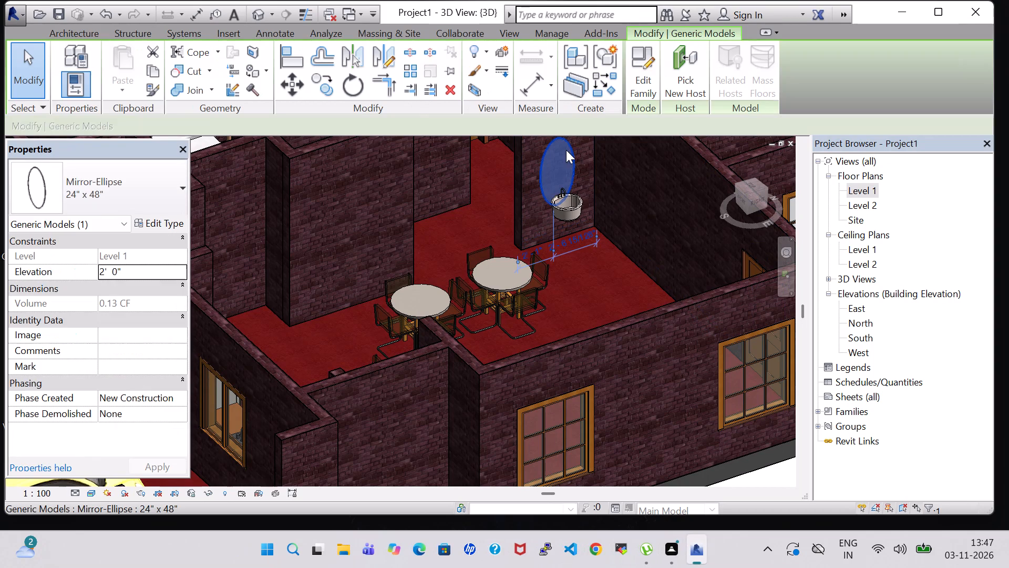
key(Up)
key(Up)
key(Up)
key(Up)
key(Up)
key(Up)
key(Up)
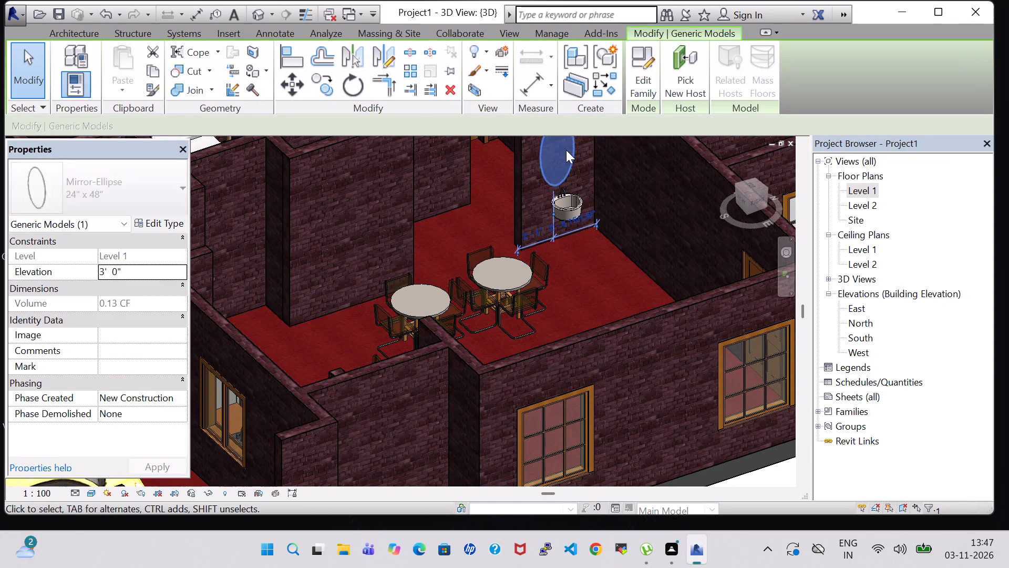
key(Up)
key(Right)
key(Right)
key(Right)
key(Left)
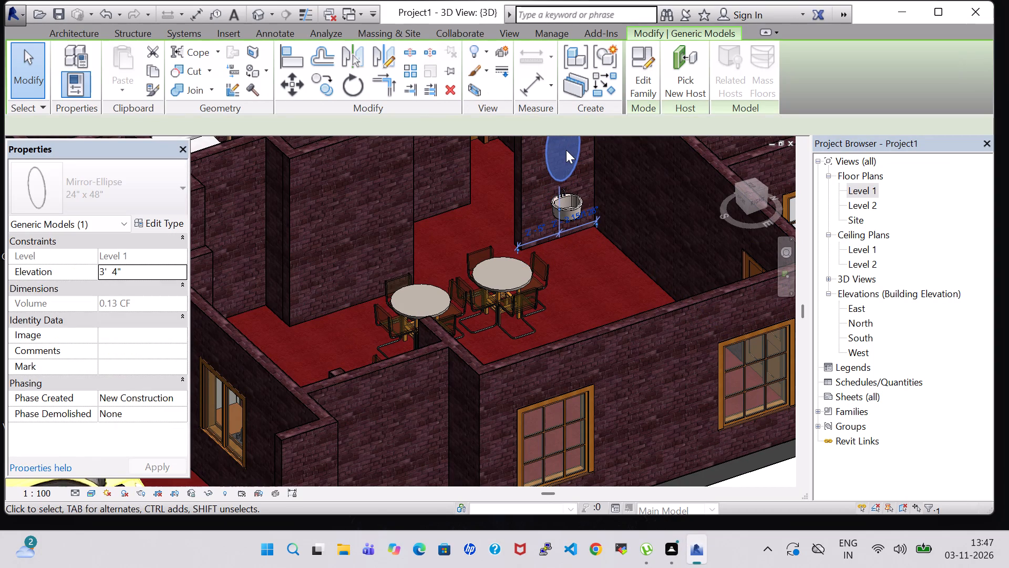
key(Up)
key(Up)
click(578, 248)
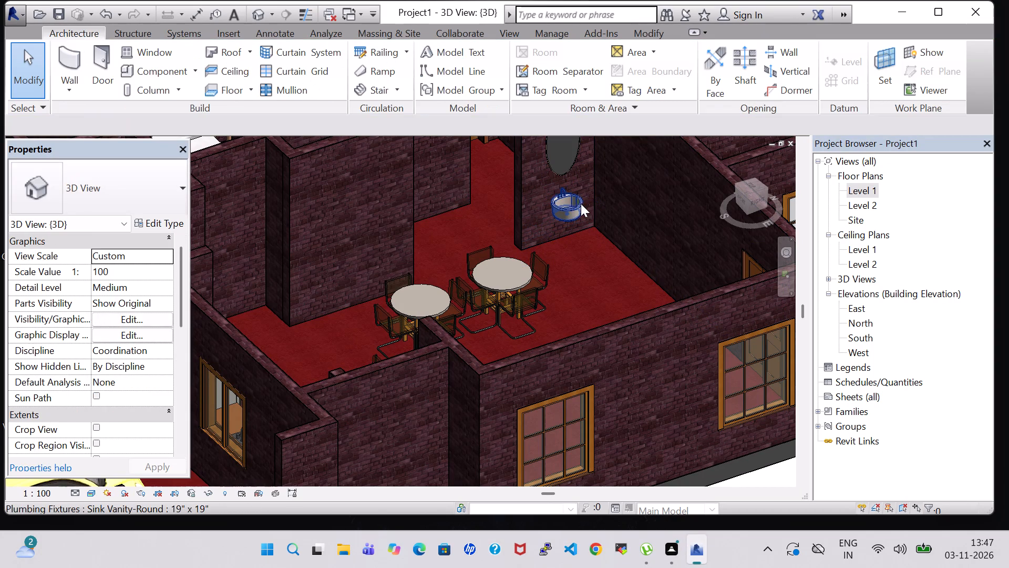
Set the round vanity sink's offset from Level 1 to 1'-0".
click(579, 204)
click(101, 283)
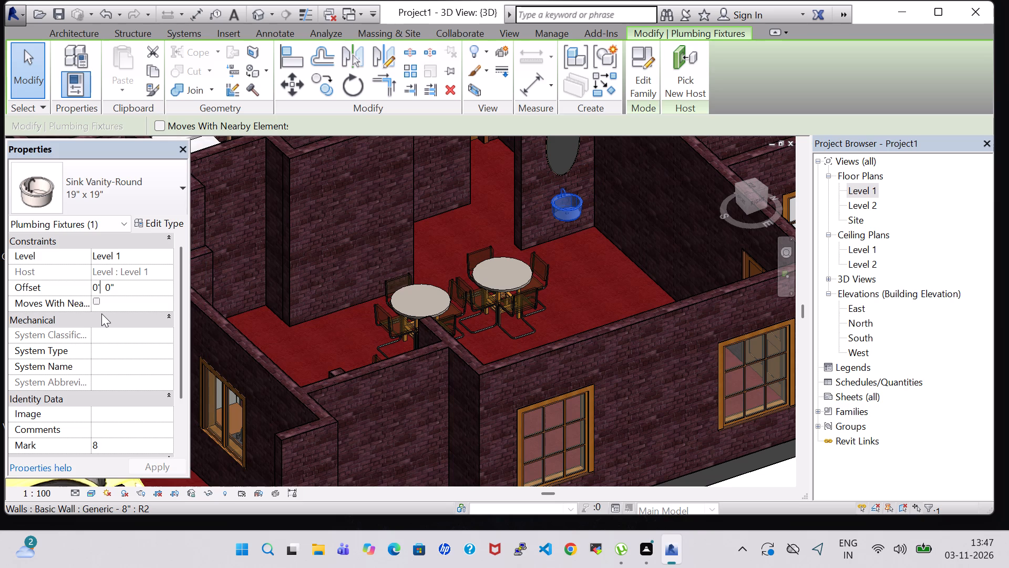
key(Left)
key(BackSpace)
key(1)
key(Return)
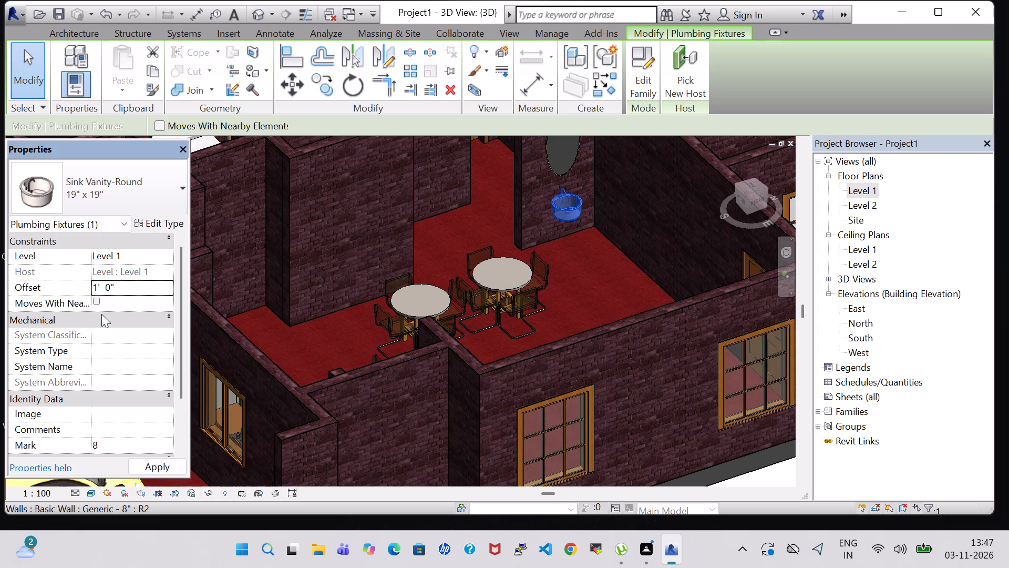
Nudge the elliptical mirror up six increments to an elevation of 4'-2" above the sink and deselect it.
scroll(607, 231, up, 4)
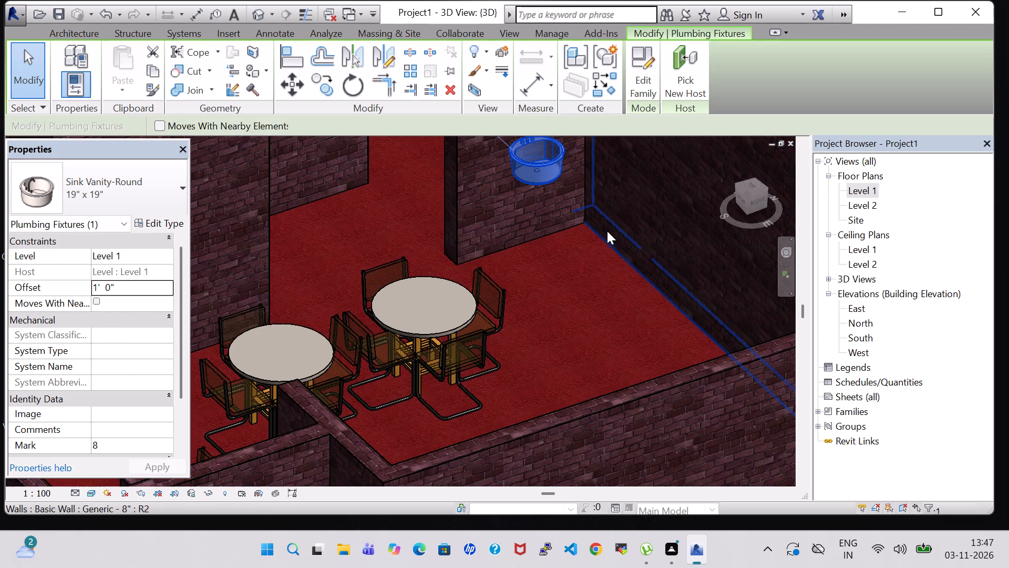
middle_drag(584, 255, 601, 451)
click(542, 219)
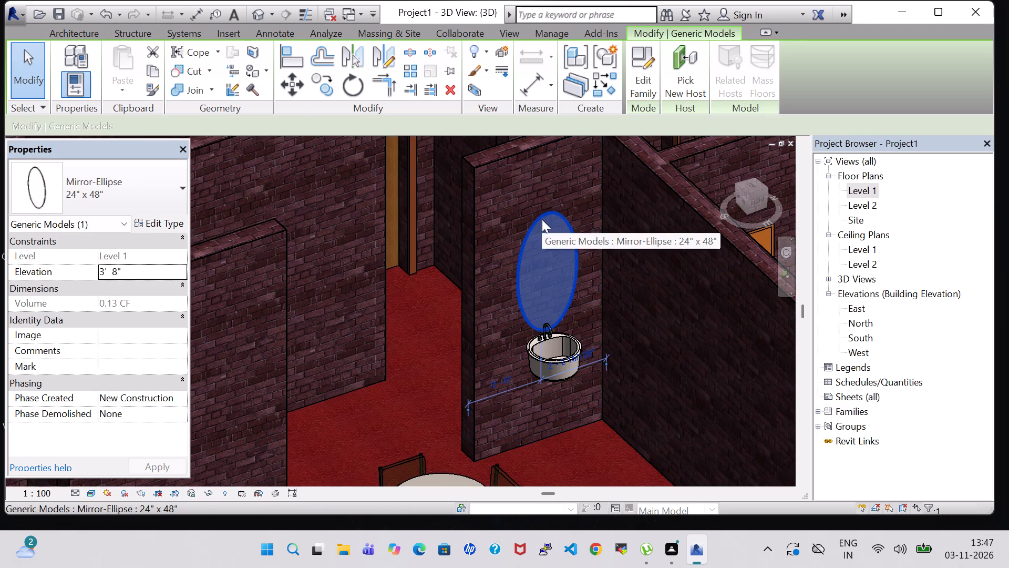
key(Up)
key(Up)
key(Up)
key(Up)
key(Up)
key(Up)
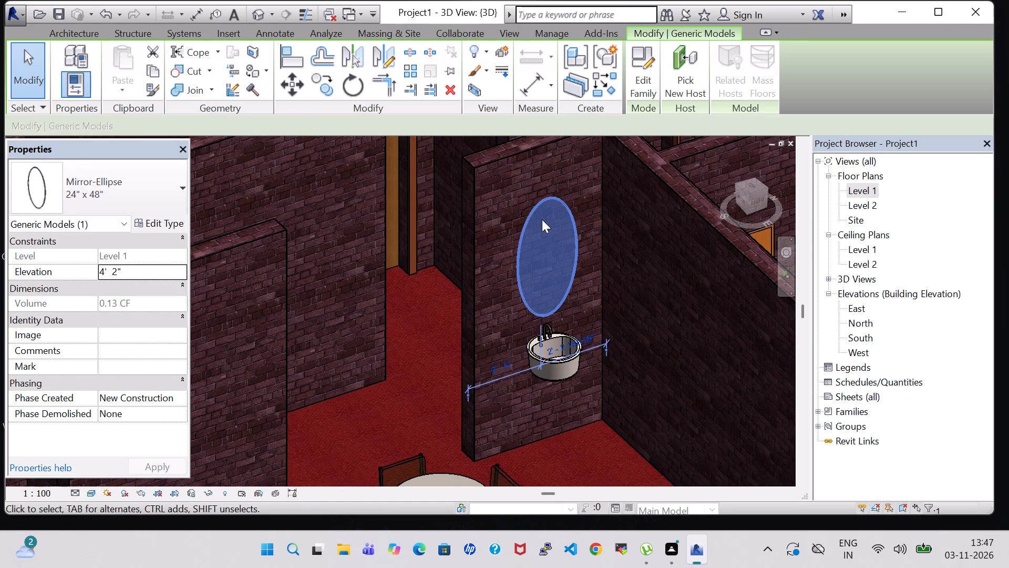
click(577, 449)
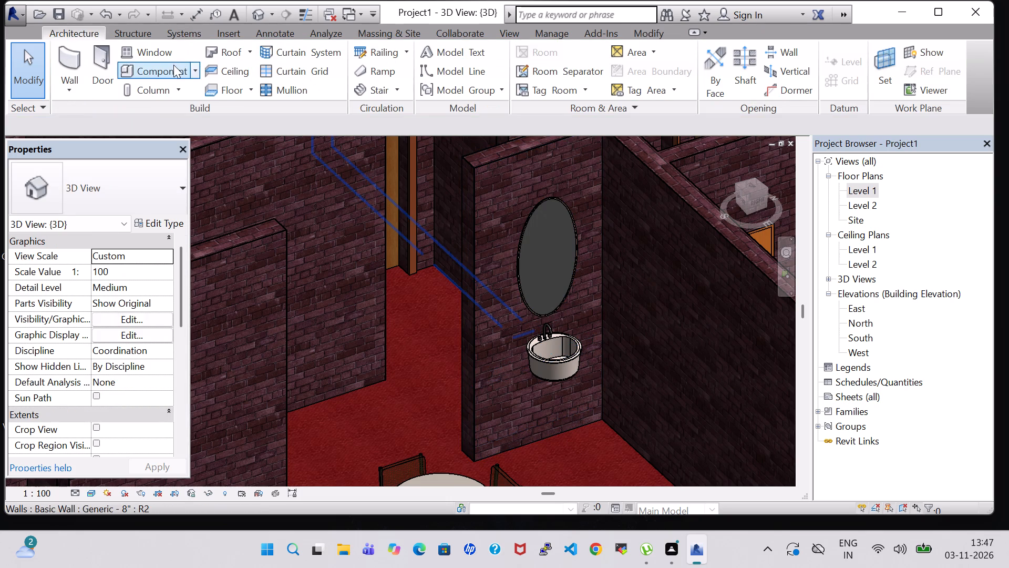
Load the Base Cabinet-2 Bin family from the library's Casework, in the Base Cabinets folder.
click(162, 65)
click(650, 72)
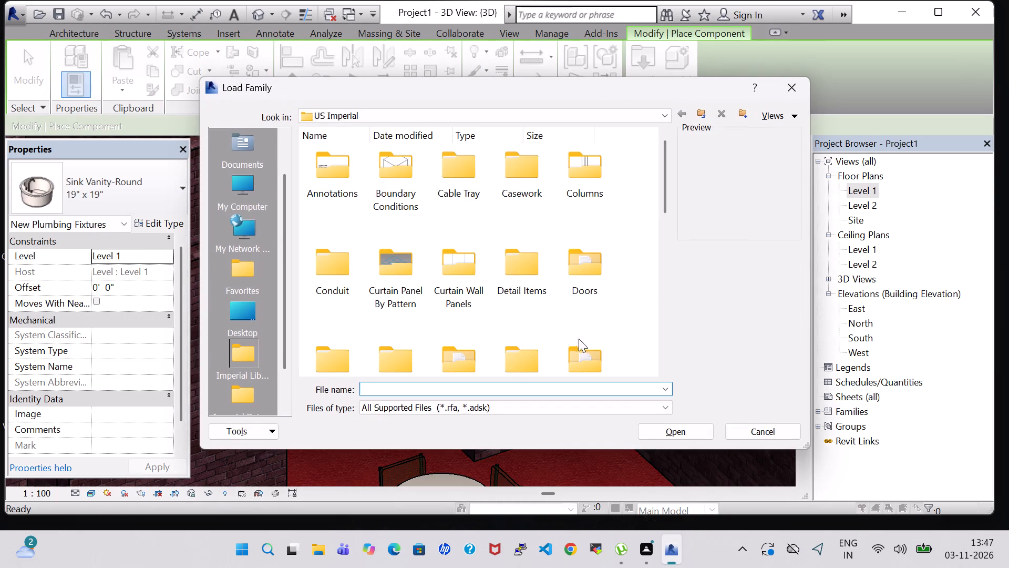
scroll(584, 283, down, 1)
scroll(568, 242, up, 1)
double_click(505, 171)
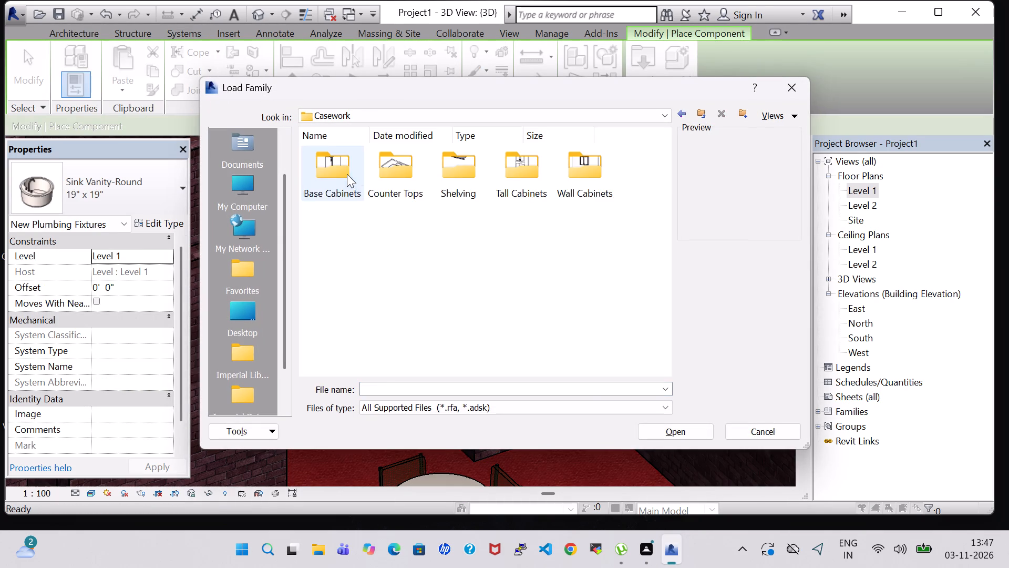
double_click(347, 174)
click(337, 182)
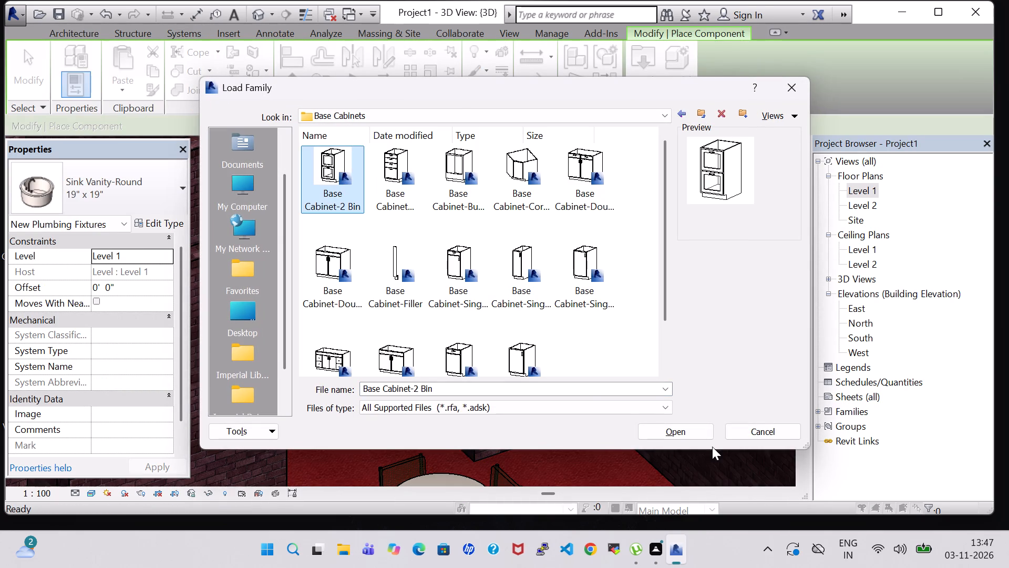
click(692, 432)
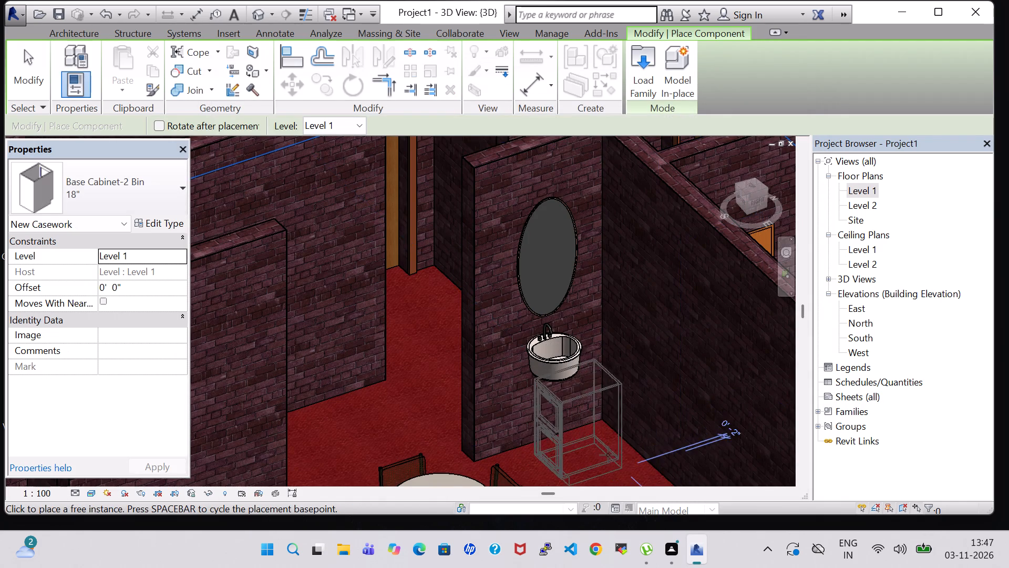
Place one 18" Base Cabinet-2 Bin under the round sink in the Level 1 plan, with its front facing the dining area.
key(space)
double_click(857, 187)
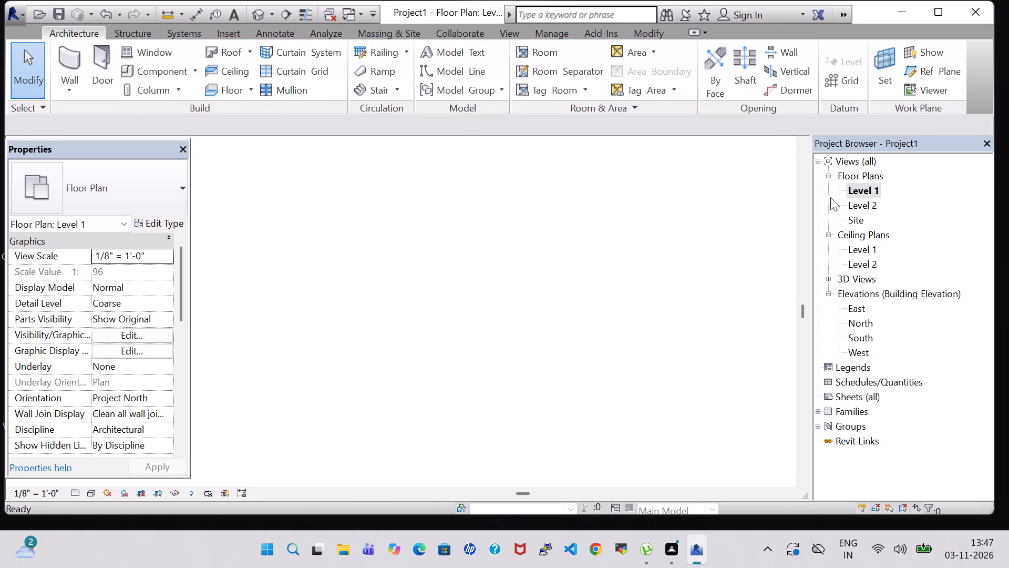
scroll(392, 269, down, 2)
click(161, 75)
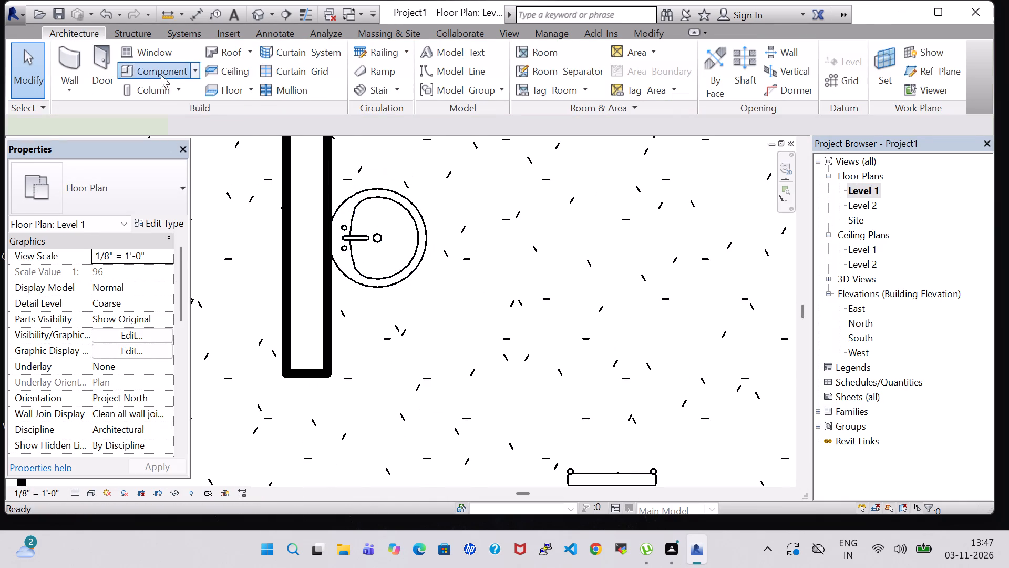
key(space)
key(space)
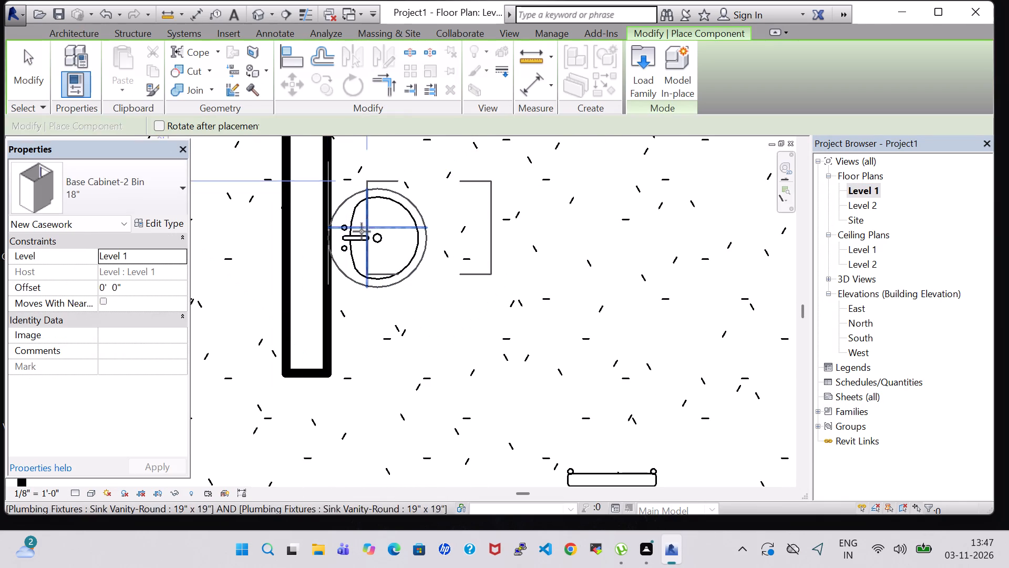
click(336, 241)
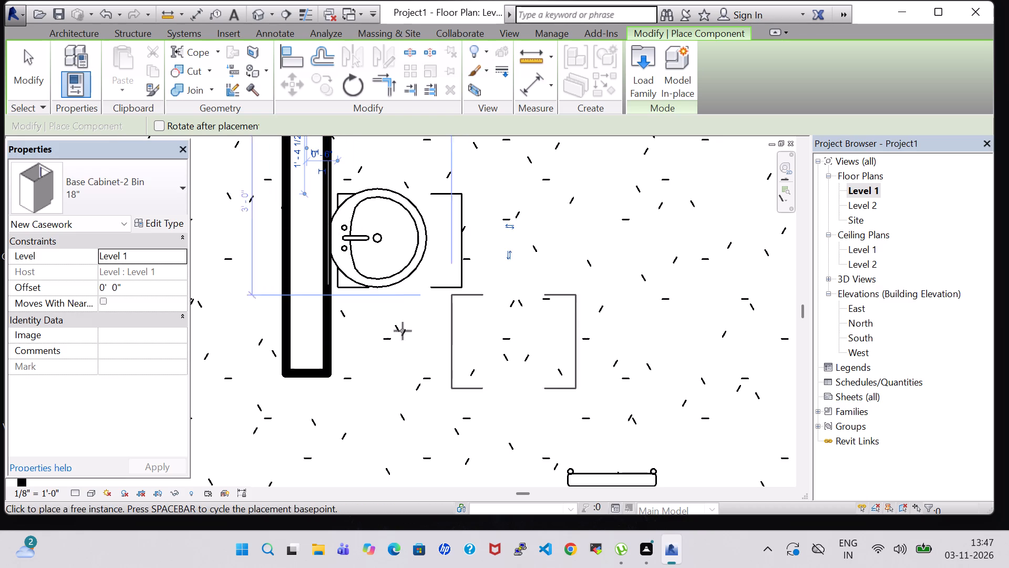
key(Escape)
key(Escape)
Examine the vanity cabinet, sink and mirror arrangement in the 3D view.
click(260, 11)
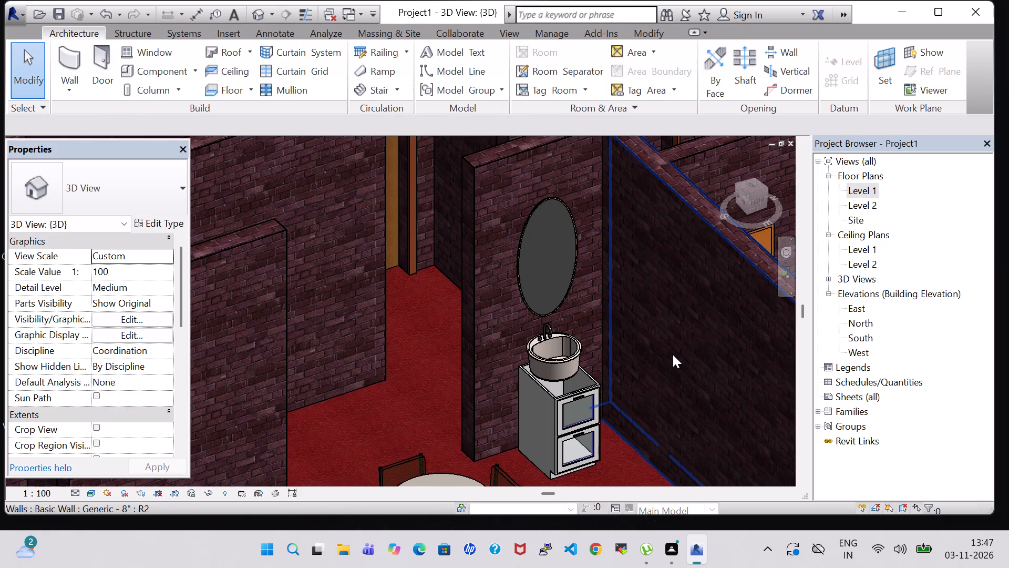
scroll(673, 354, down, 1)
shift+middle_drag(669, 356, 637, 330)
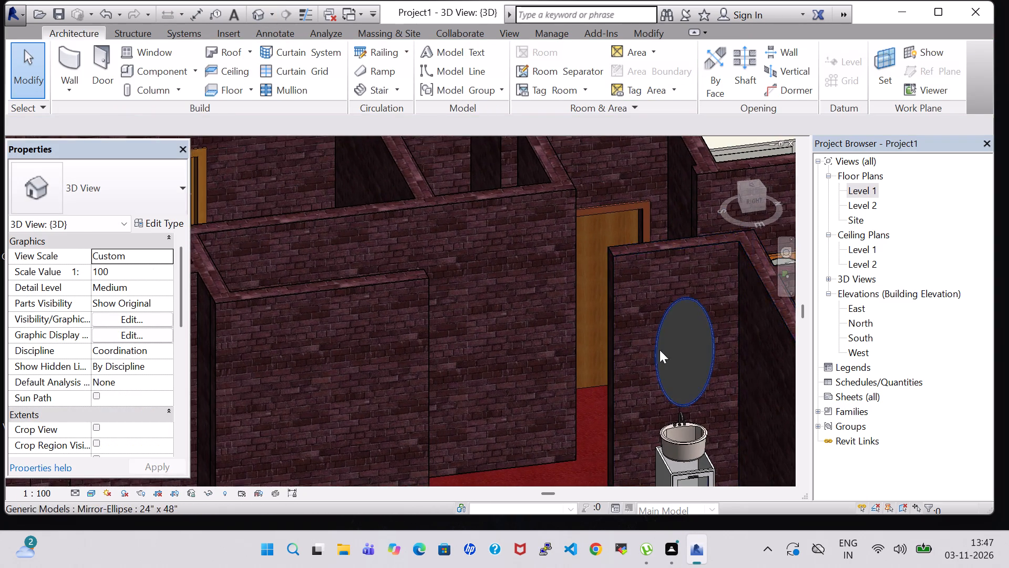
middle_drag(660, 350, 572, 216)
shift+middle_drag(680, 379, 667, 368)
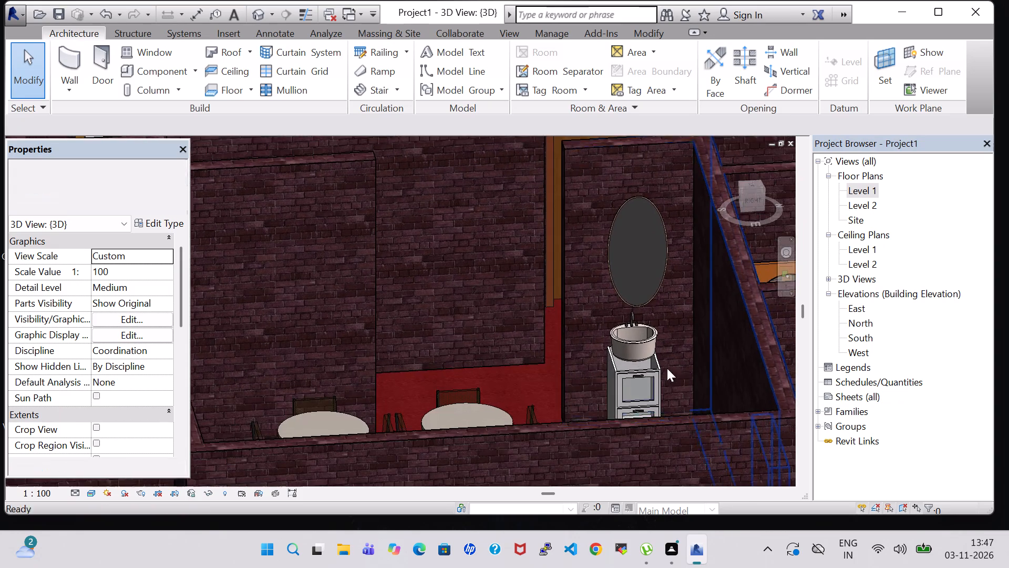
Open the Level 1 floor plan around the dining and living areas.
double_click(865, 191)
scroll(485, 256, down, 3)
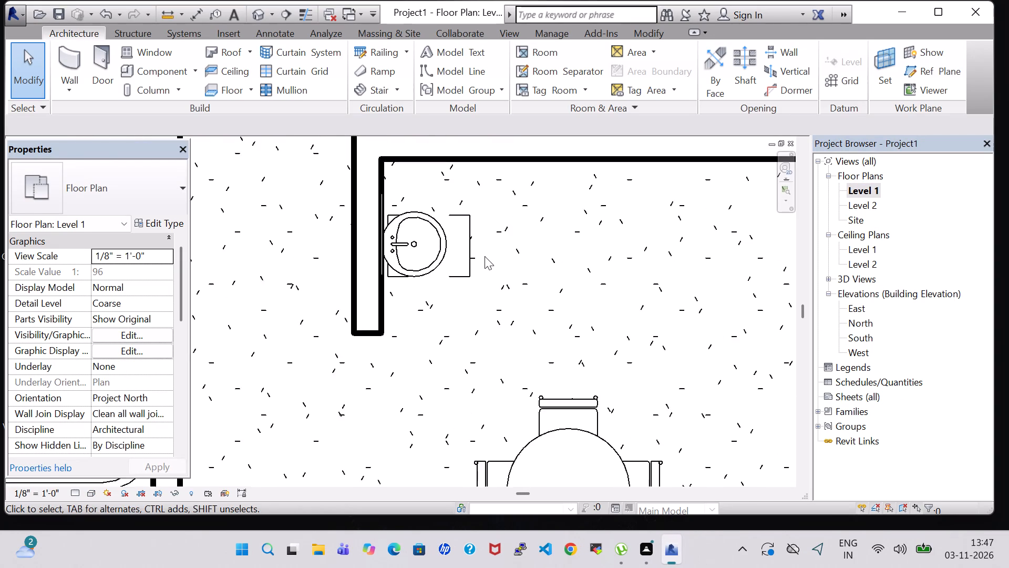
scroll(485, 256, down, 3)
middle_drag(551, 269, 507, 265)
scroll(505, 263, down, 2)
middle_drag(538, 298, 538, 298)
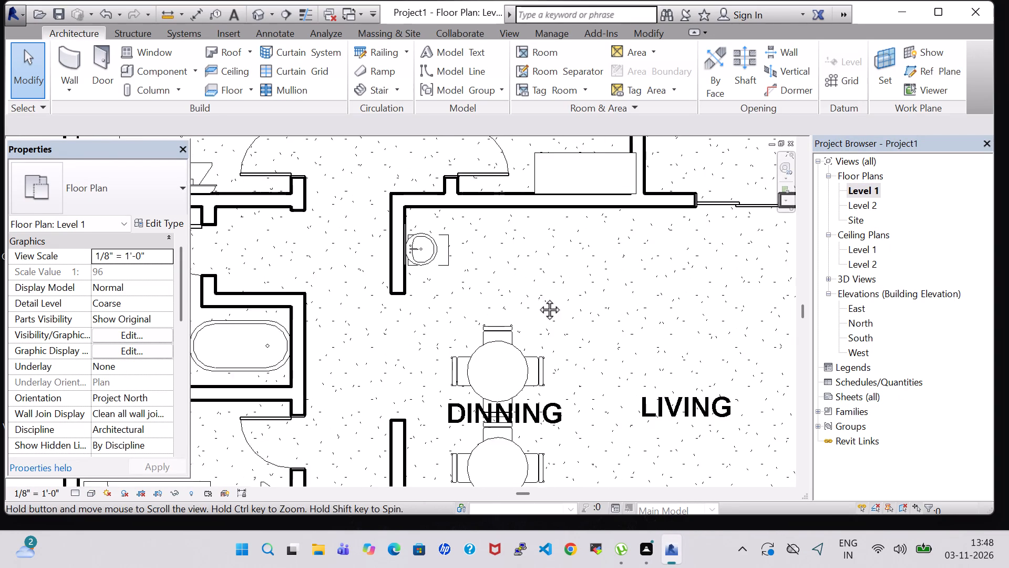
middle_drag(538, 298, 487, 258)
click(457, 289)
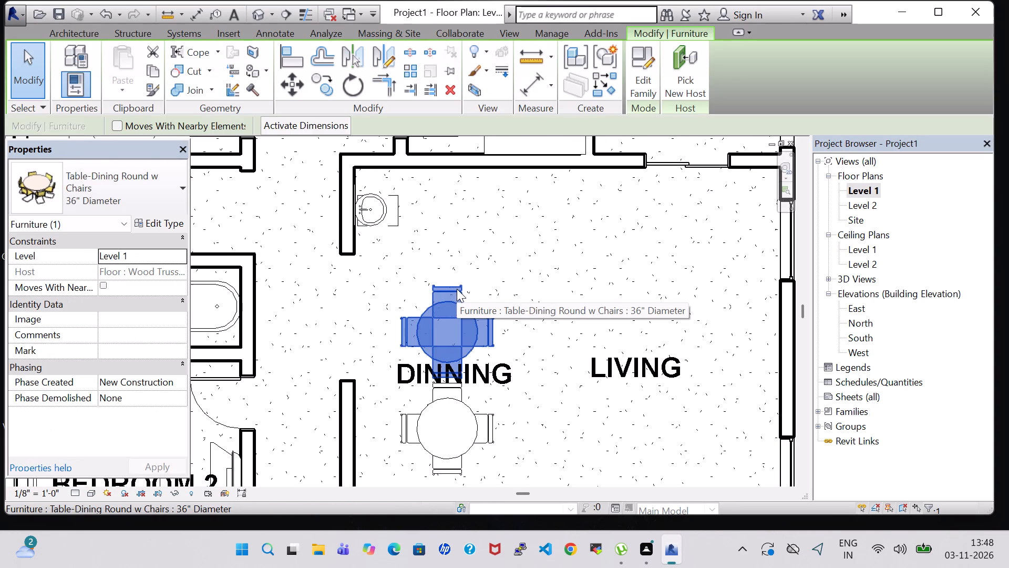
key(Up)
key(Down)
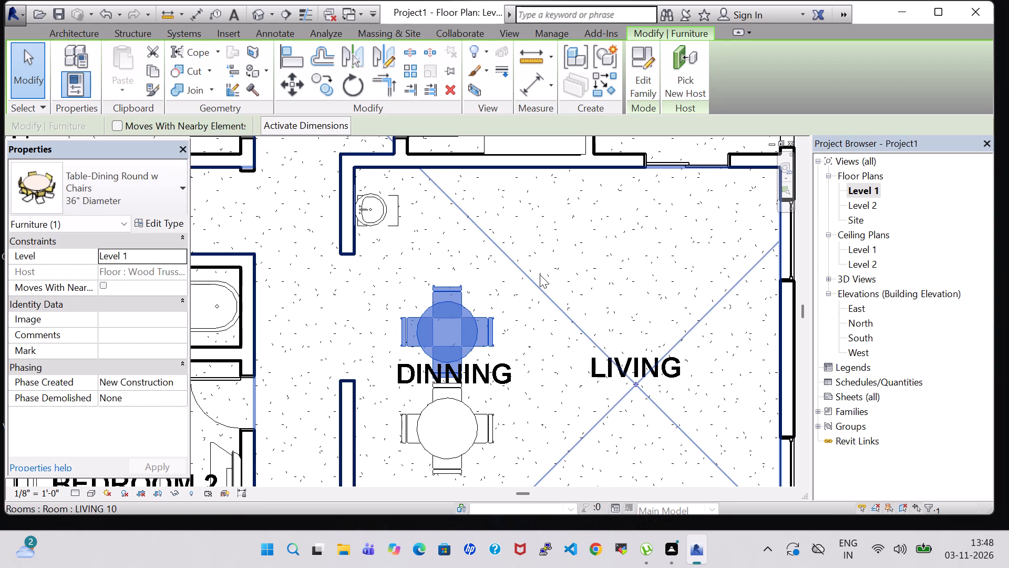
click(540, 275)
Delete the lower of the two 36" round dining table sets in the dining area.
scroll(540, 275, down, 3)
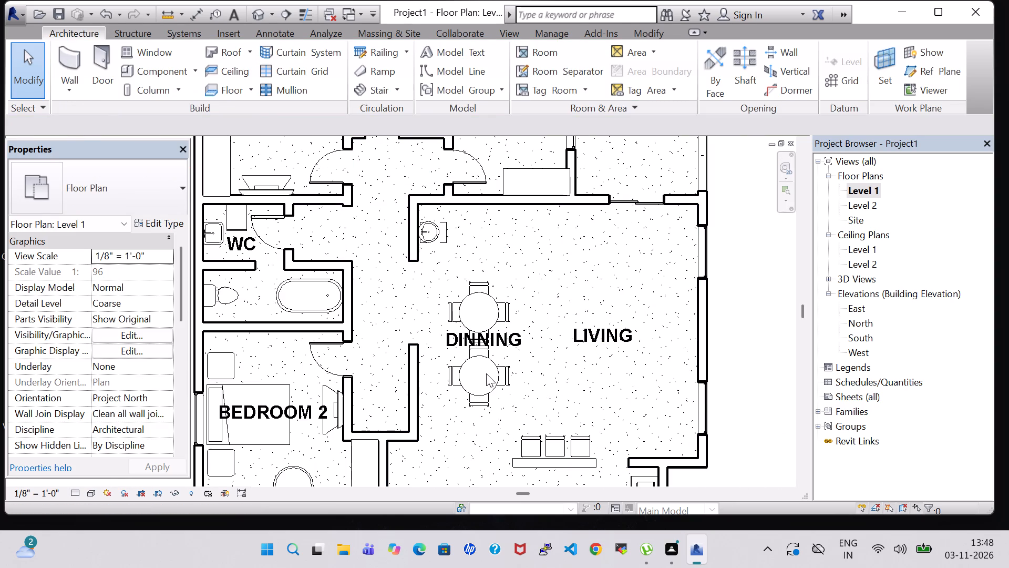
click(486, 373)
key(Delete)
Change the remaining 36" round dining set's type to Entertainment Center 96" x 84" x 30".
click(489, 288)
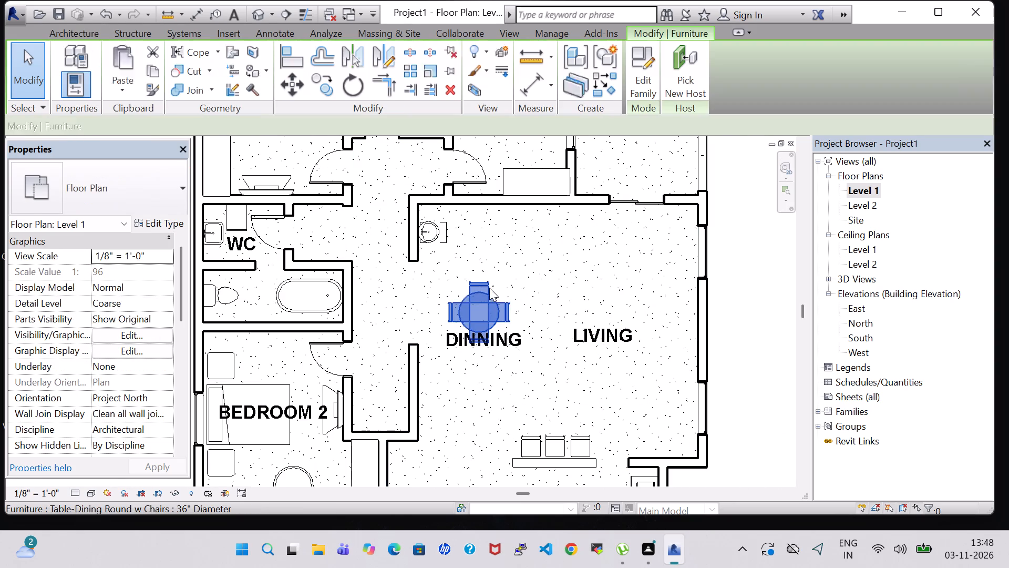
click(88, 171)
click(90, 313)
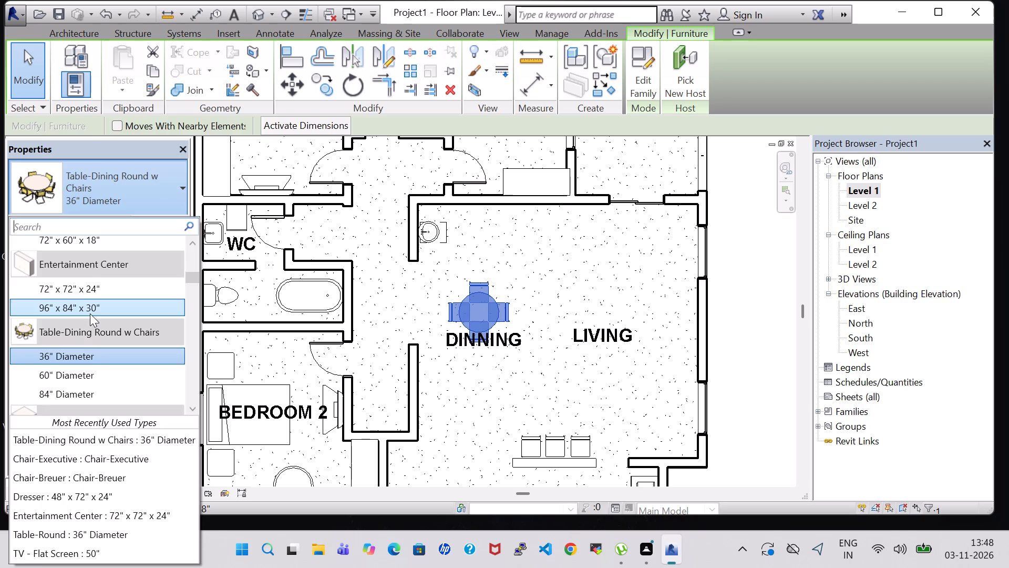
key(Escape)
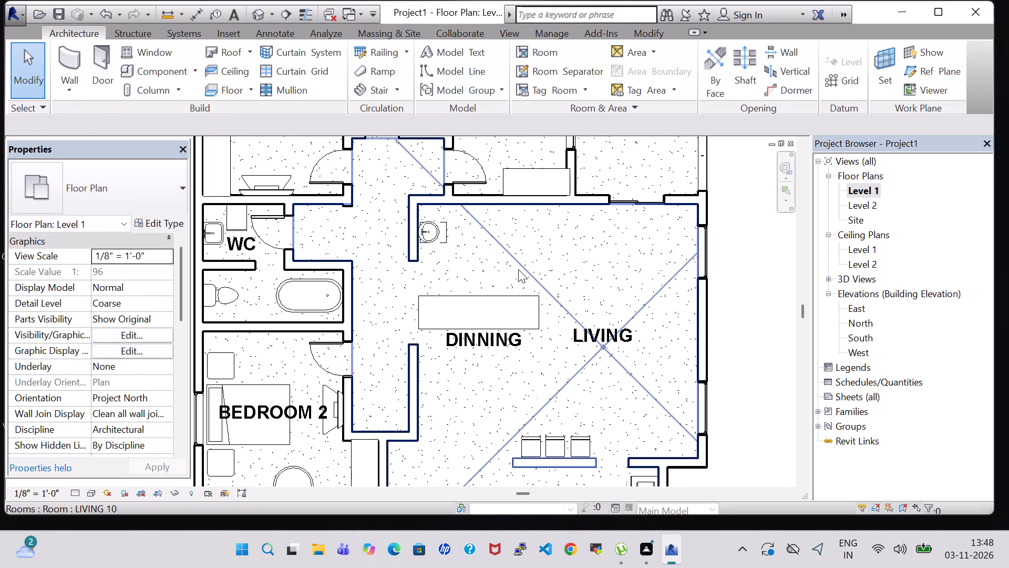
Delete the entertainment center standing in the dining area.
click(502, 306)
key(Delete)
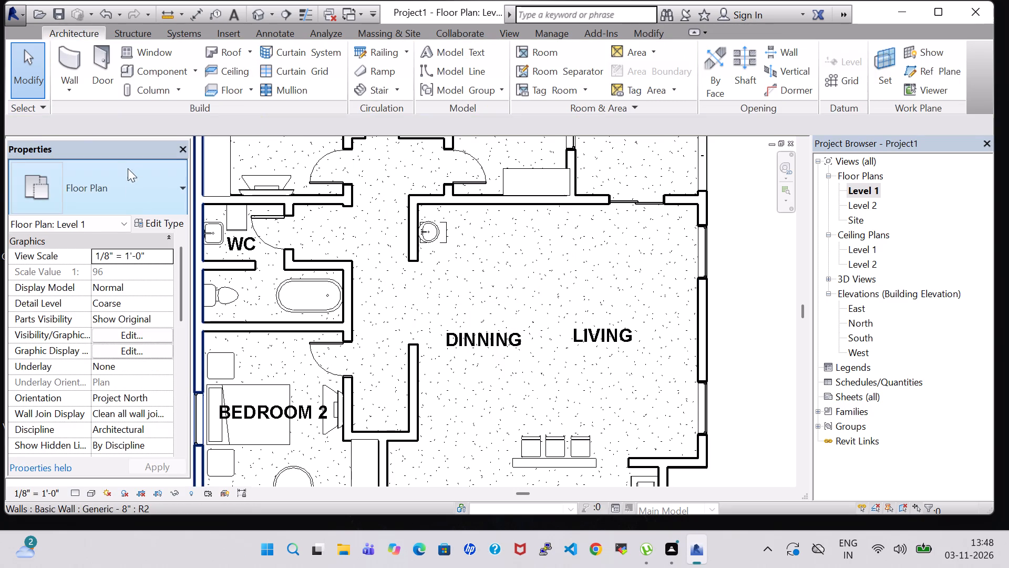
Place a Table-Dining Round w Chairs, 84" Diameter, in the dining area by the DINNING tag.
click(162, 74)
click(117, 194)
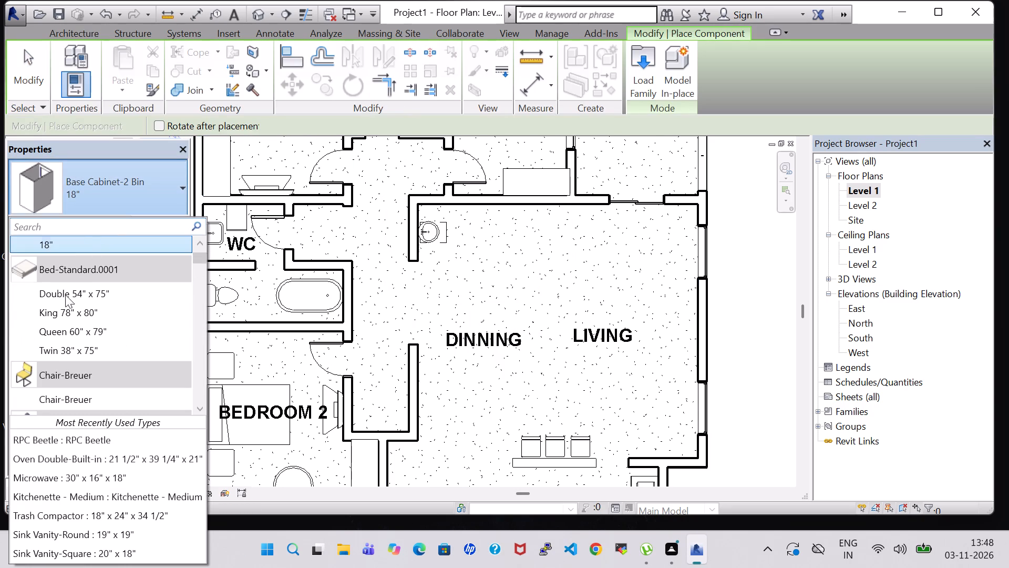
text(di)
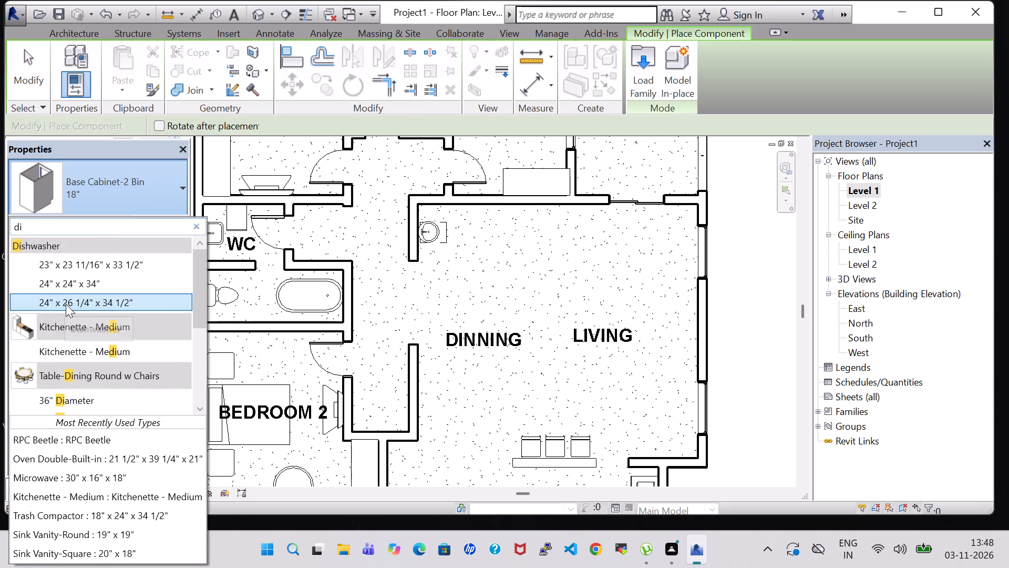
scroll(66, 320, down, 3)
click(70, 326)
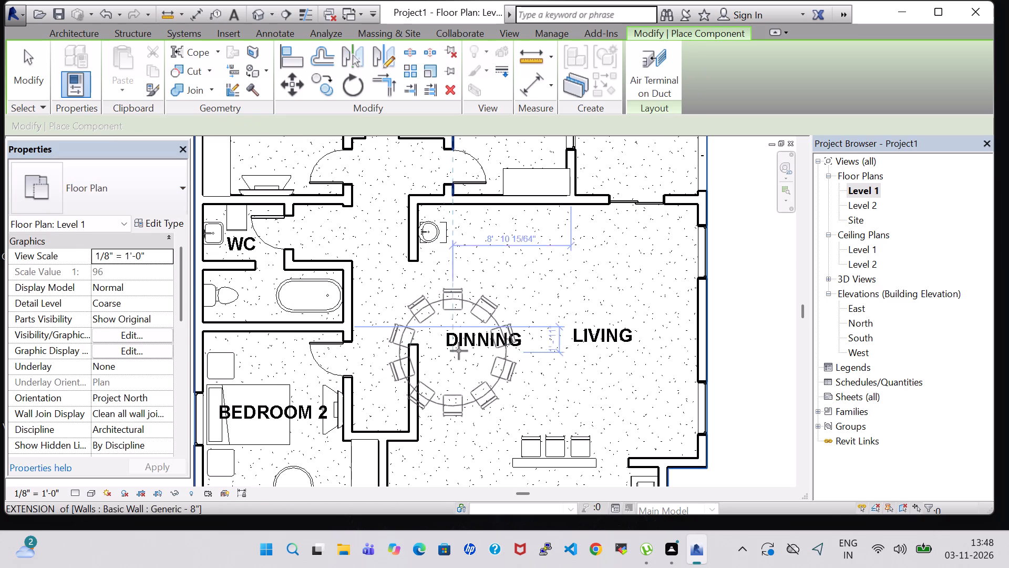
click(502, 337)
key(Escape)
key(Escape)
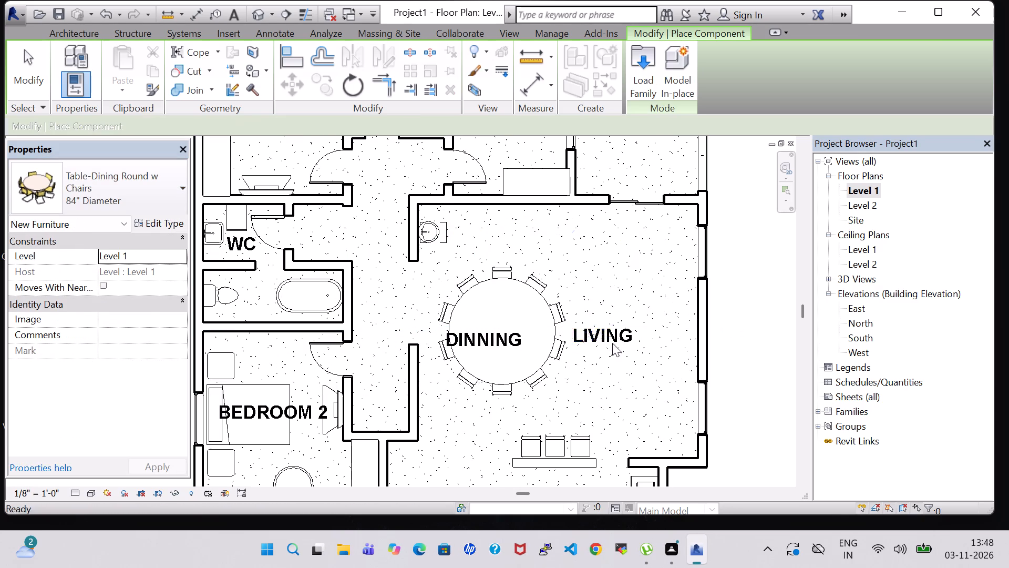
Change the round dining set's type to 60" Diameter and deselect it.
click(473, 339)
click(532, 291)
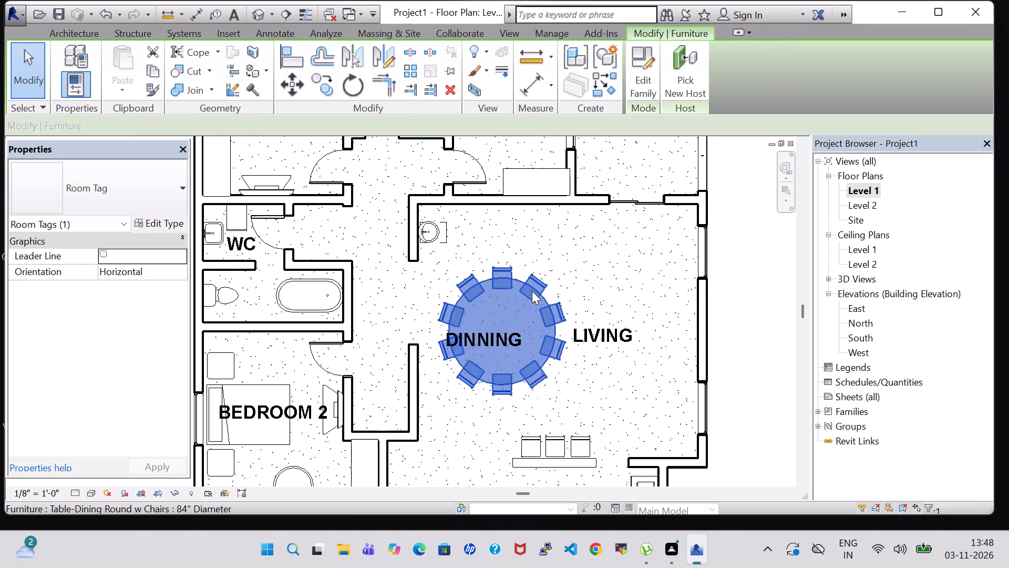
click(159, 194)
scroll(58, 328, up, 2)
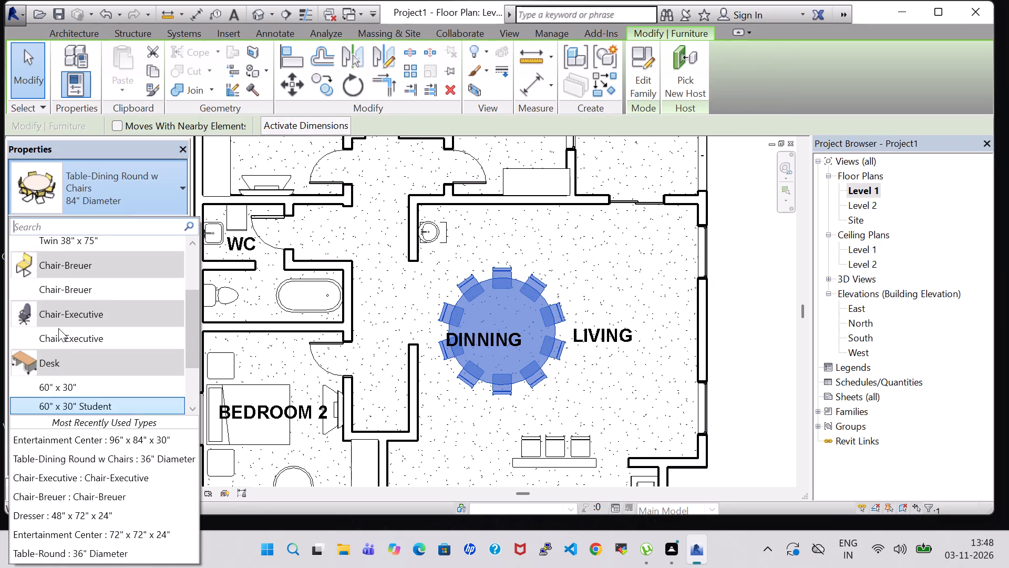
scroll(58, 328, up, 8)
scroll(58, 328, down, 3)
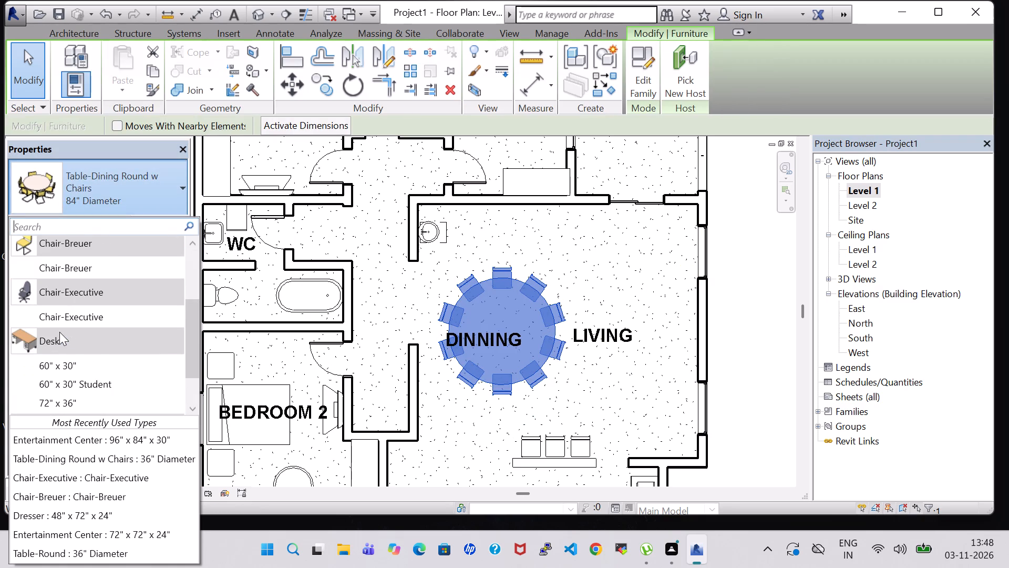
key(d)
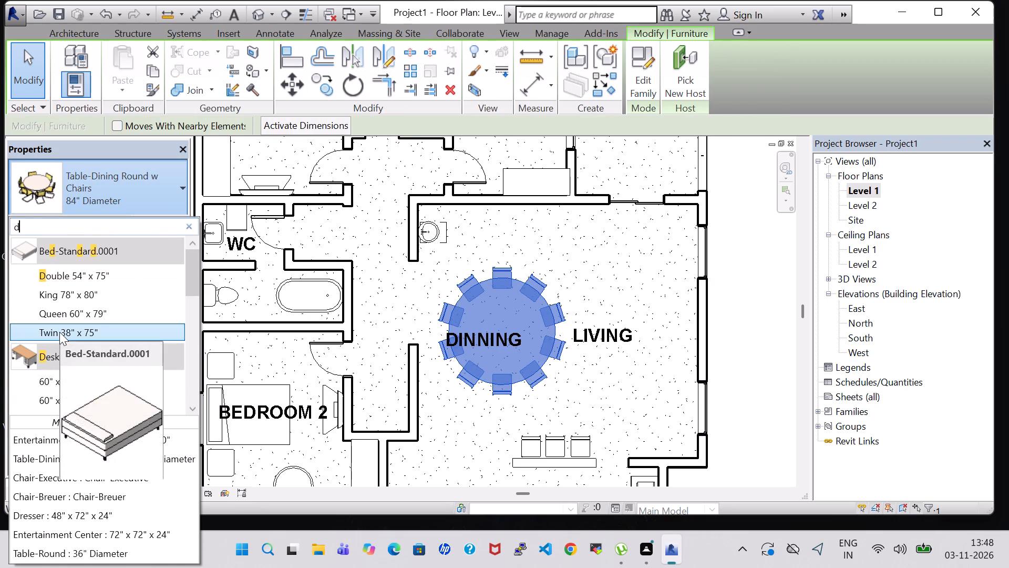
key(i)
click(89, 290)
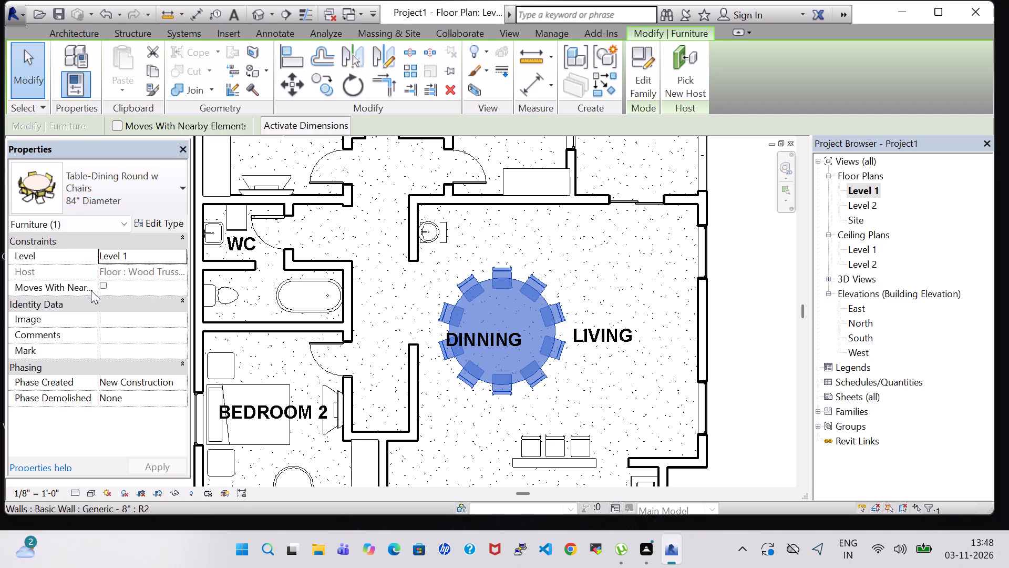
click(731, 317)
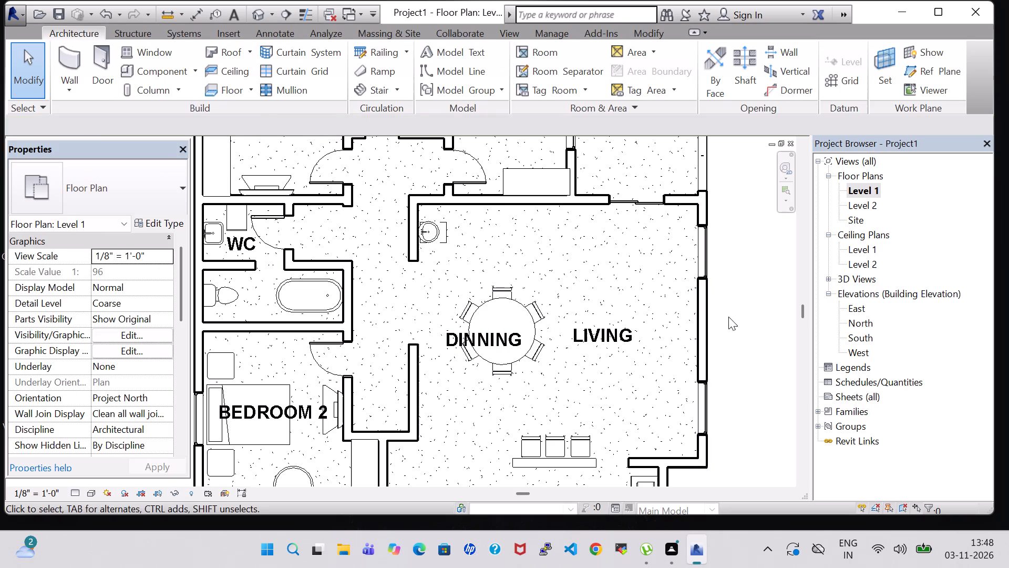
Nudge the DINNING room tag six increments right and three up, onto the centre of the round table.
click(506, 340)
key(Right)
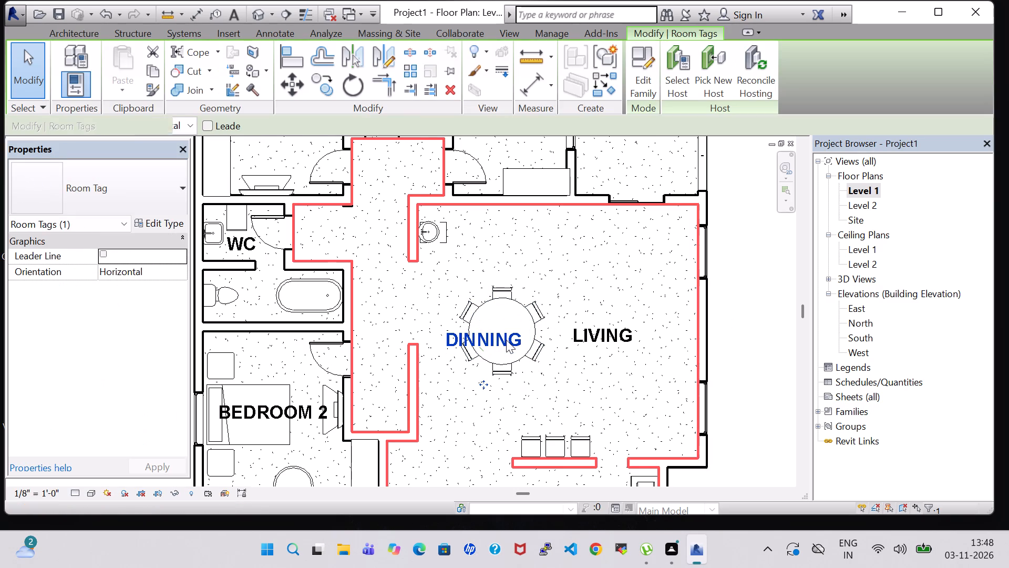
key(Right)
key(Right)
key(Right)
key(Right)
key(Up)
key(Up)
key(Up)
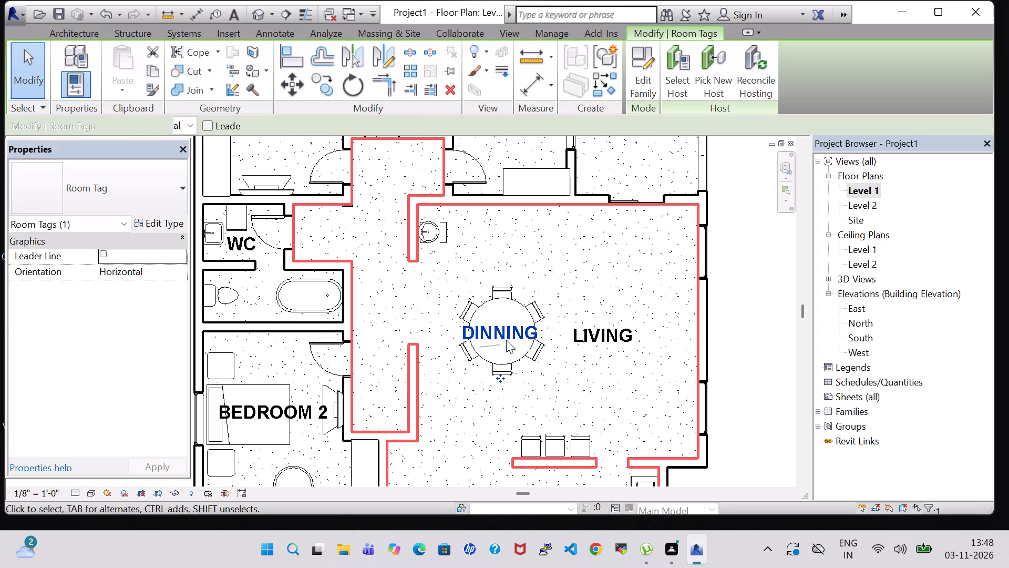
key(Right)
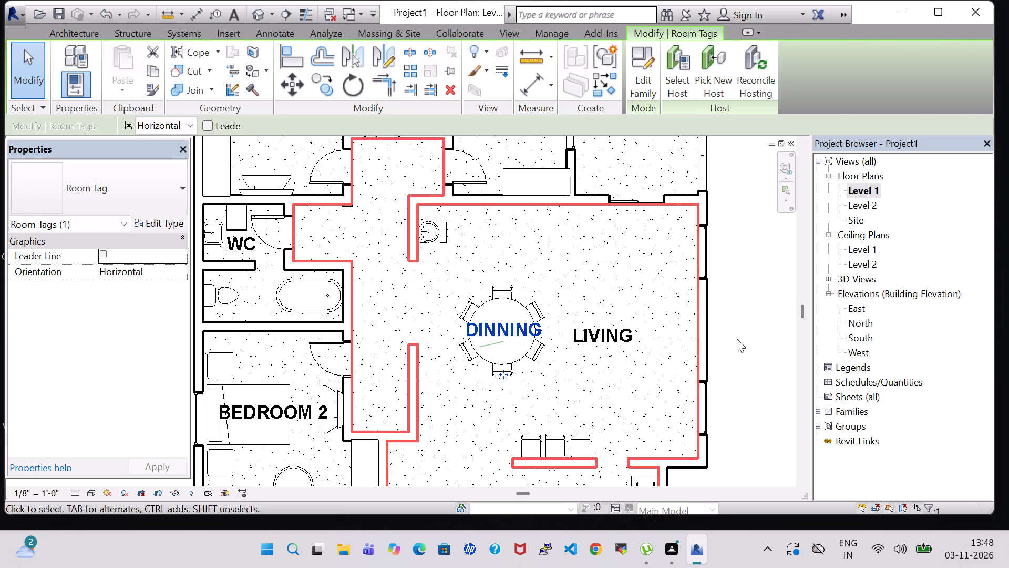
click(737, 339)
Nudge the 60" dining set a net two increments left and five up, away from the LIVING tag.
scroll(534, 294, down, 3)
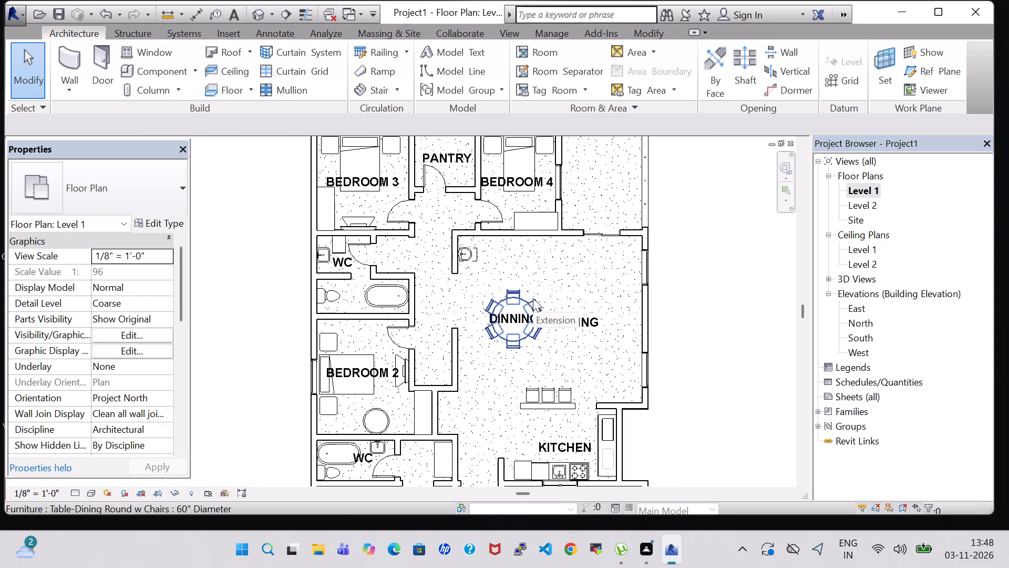
click(513, 303)
key(Left)
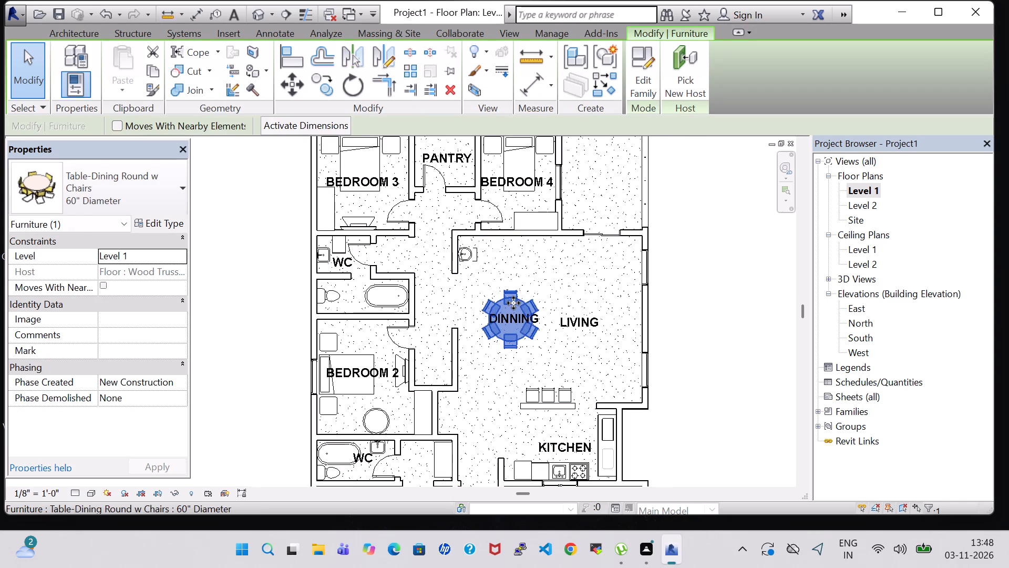
key(Left)
key(Left)
key(Up)
key(Up)
key(Up)
key(Up)
key(Right)
key(Up)
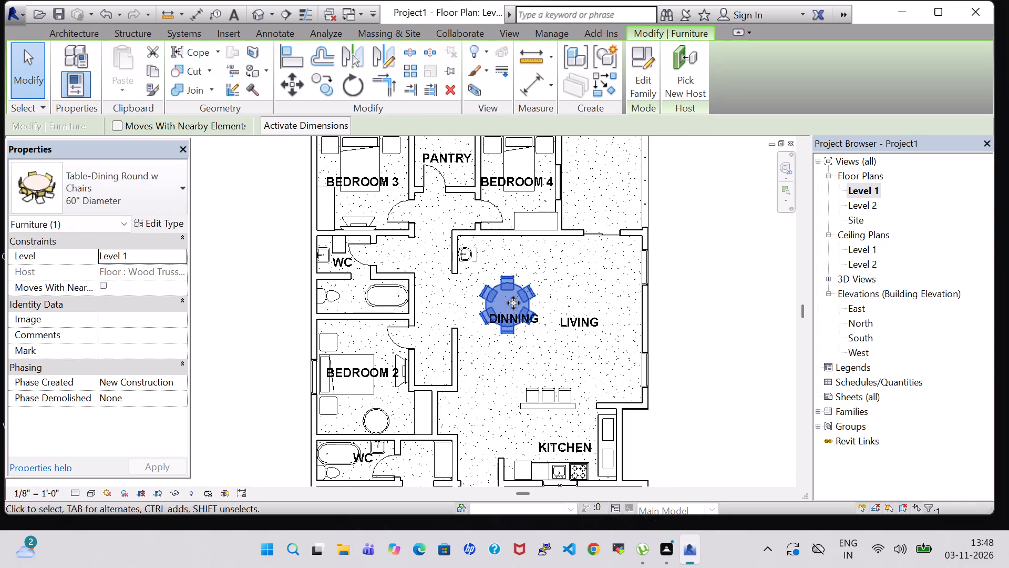
click(500, 382)
click(702, 315)
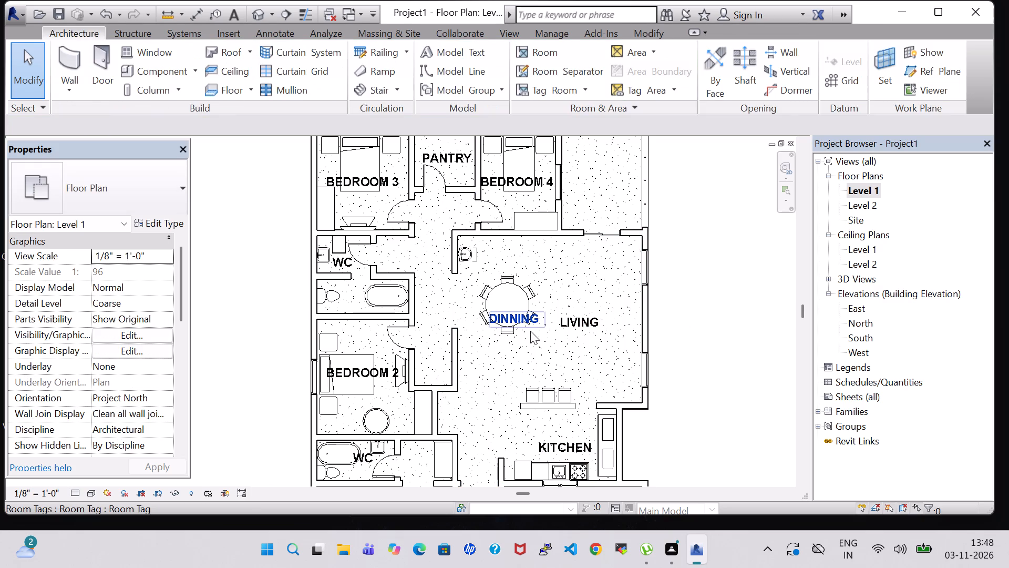
Nudge the DINNING room tag five increments up and two left to centre it on the moved table.
click(518, 320)
key(Up)
key(Up)
key(Up)
key(Up)
key(Up)
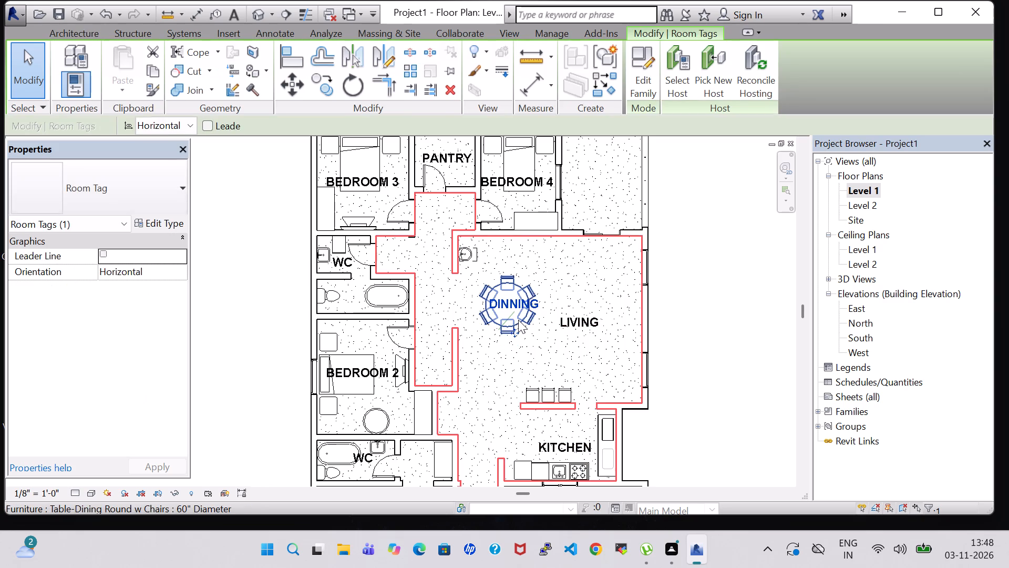
key(Left)
key(Left)
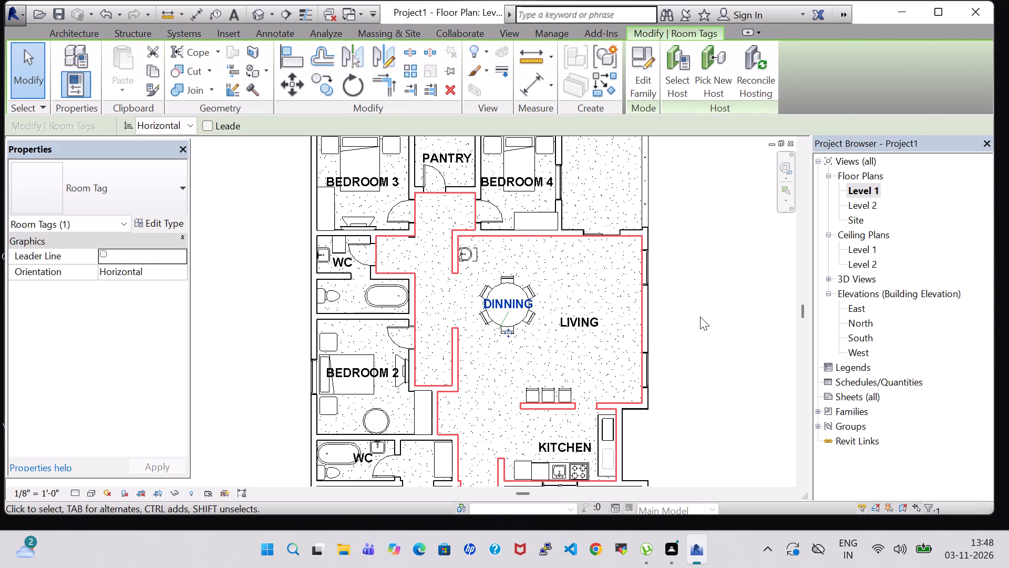
click(700, 317)
Load the Sofa-Corbu family from the library's Furniture, in the Seating folder.
scroll(700, 317, down, 2)
middle_drag(700, 317, 684, 322)
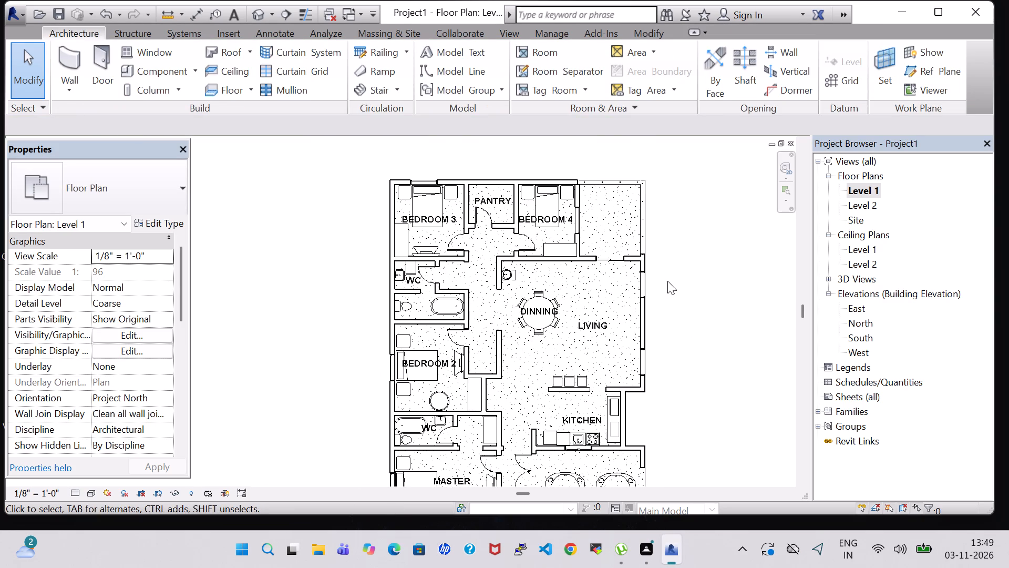
click(167, 70)
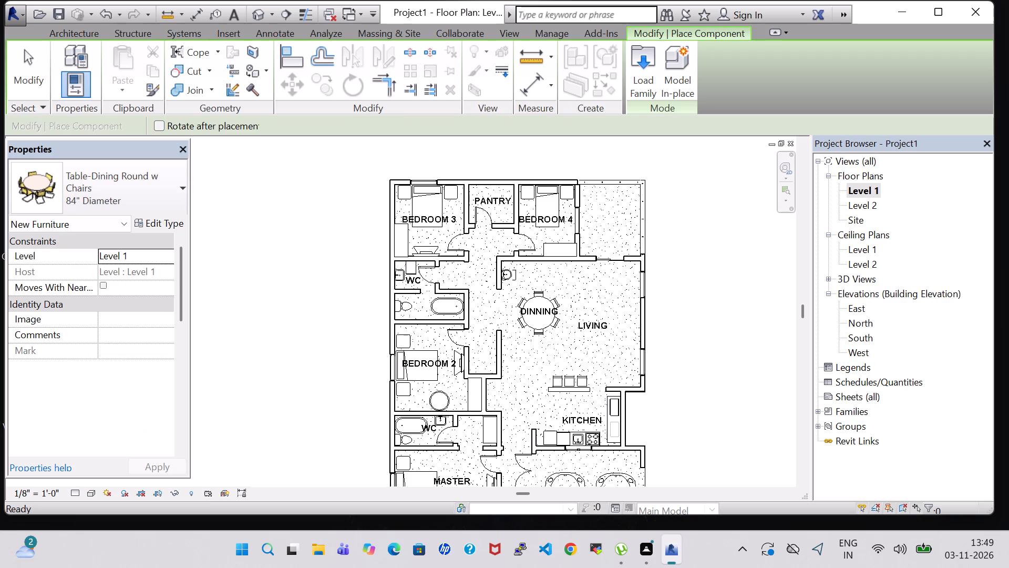
click(642, 85)
scroll(659, 228, down, 1)
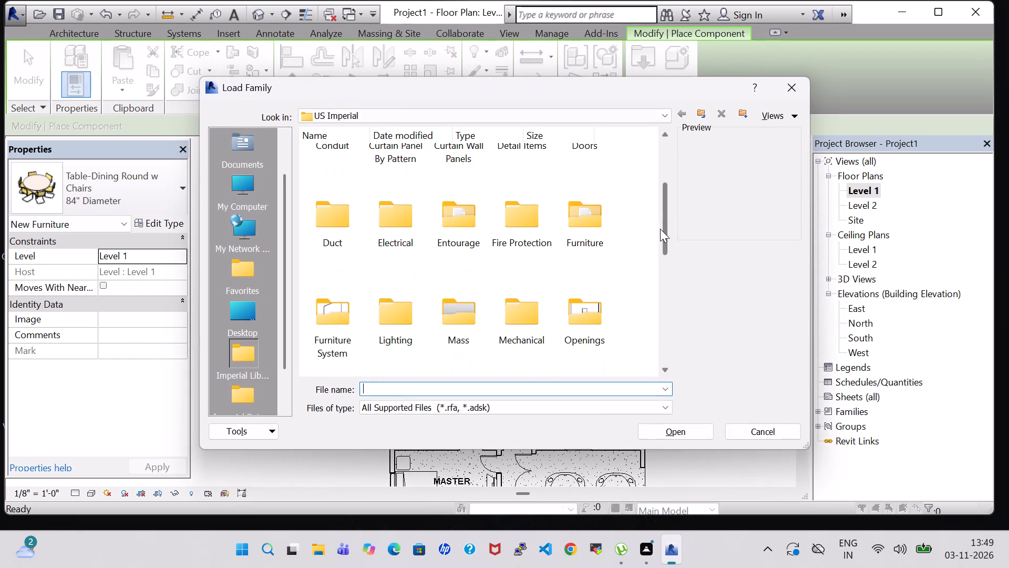
double_click(583, 232)
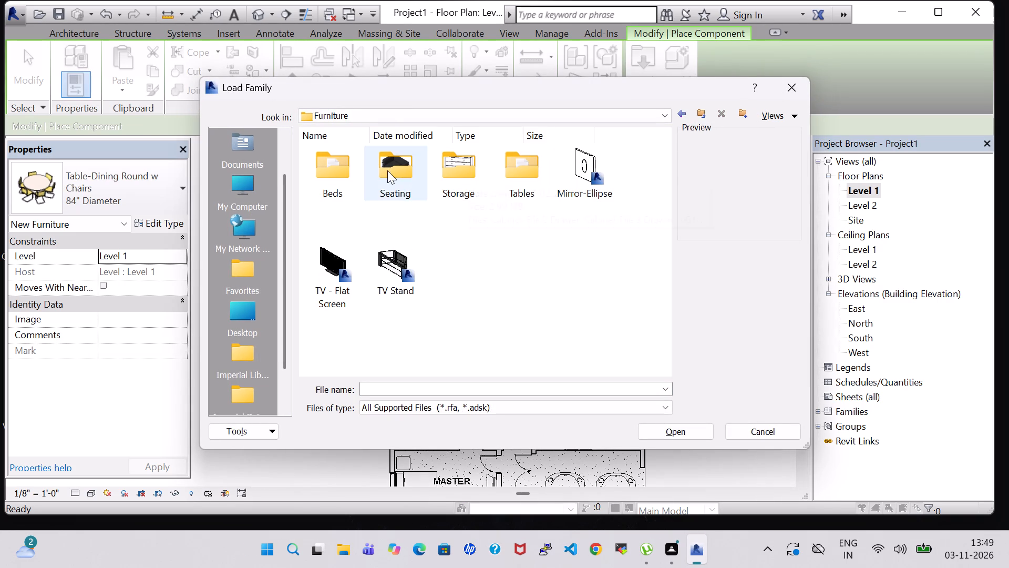
double_click(387, 170)
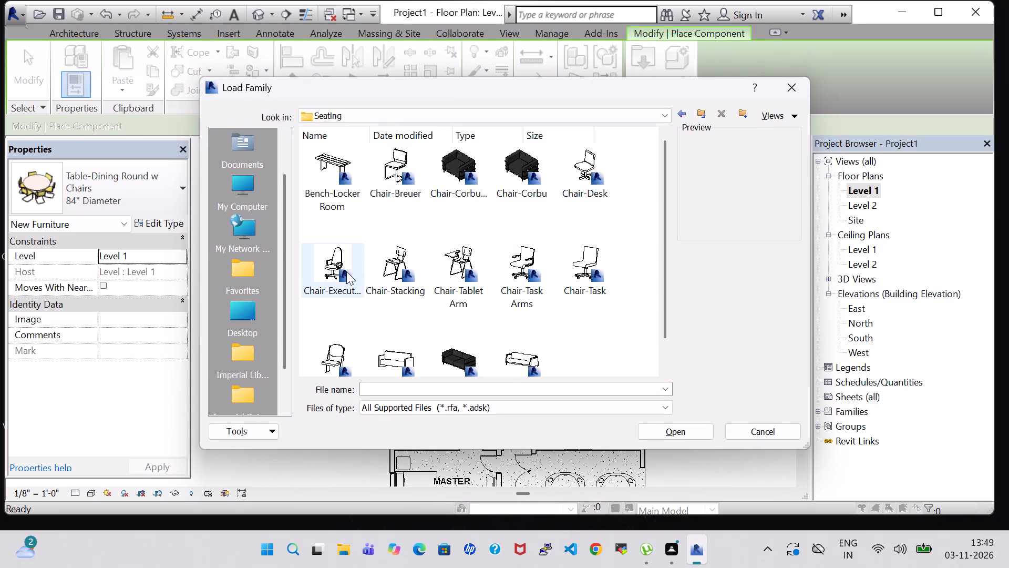
click(454, 347)
click(696, 434)
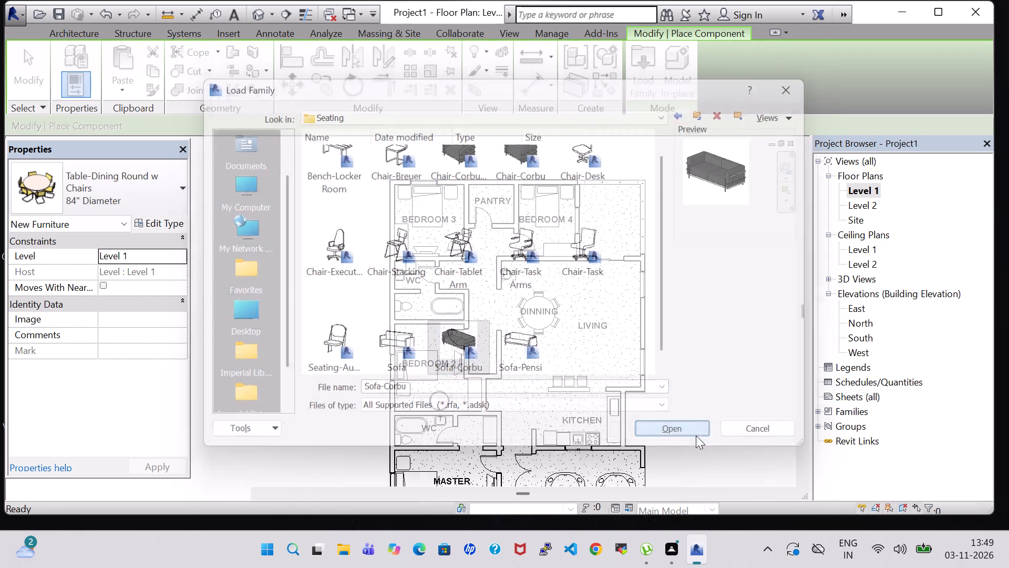
Place a Sofa-Corbu upright in plan between the round dining set and the LIVING tag, facing the living area.
scroll(578, 334, up, 5)
key(space)
key(space)
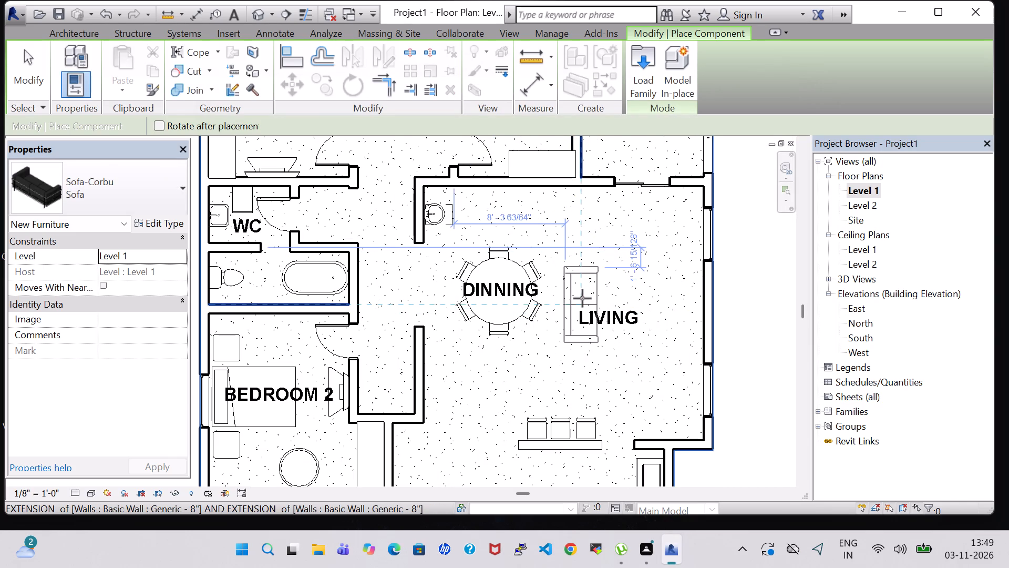
click(582, 298)
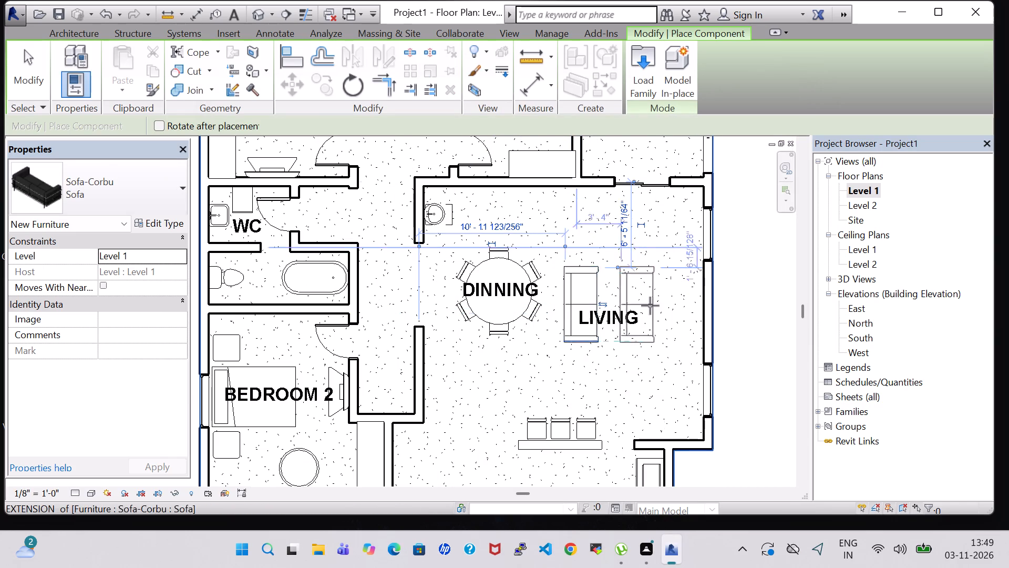
Place a second Sofa-Corbu horizontally in the living area, above the LIVING tag and facing down the plan.
key(space)
key(space)
key(space)
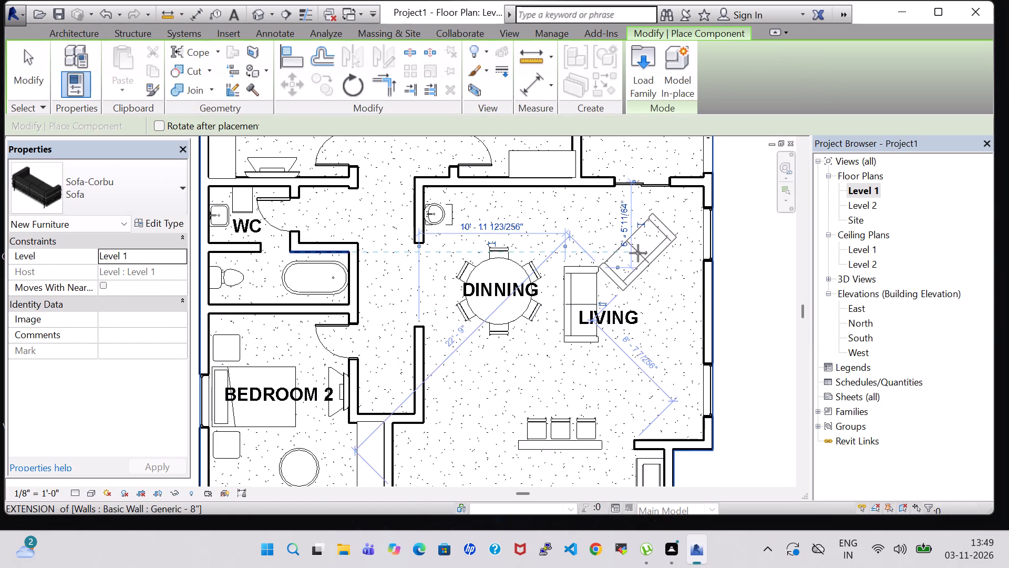
key(space)
key(space)
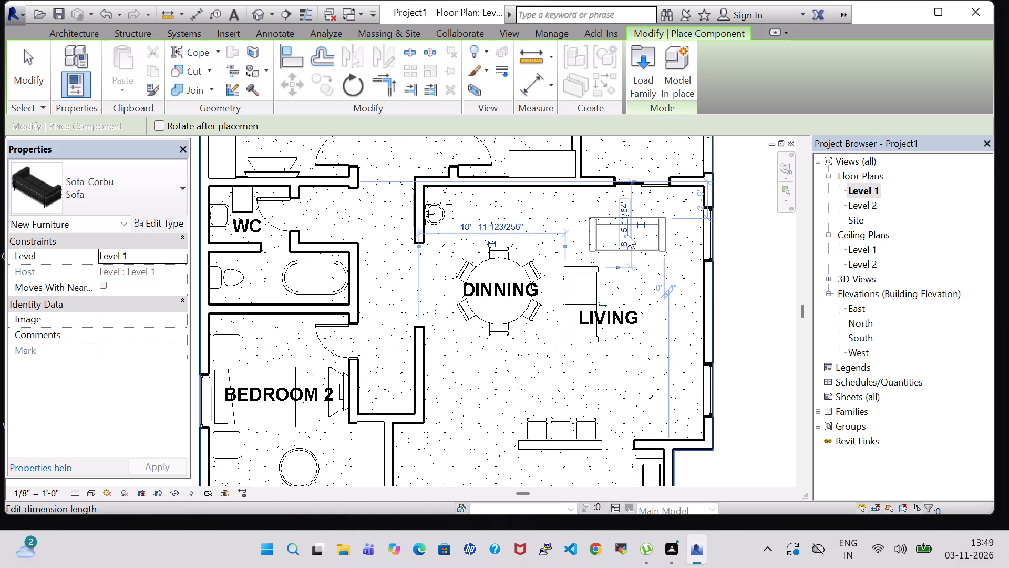
key(Escape)
click(639, 237)
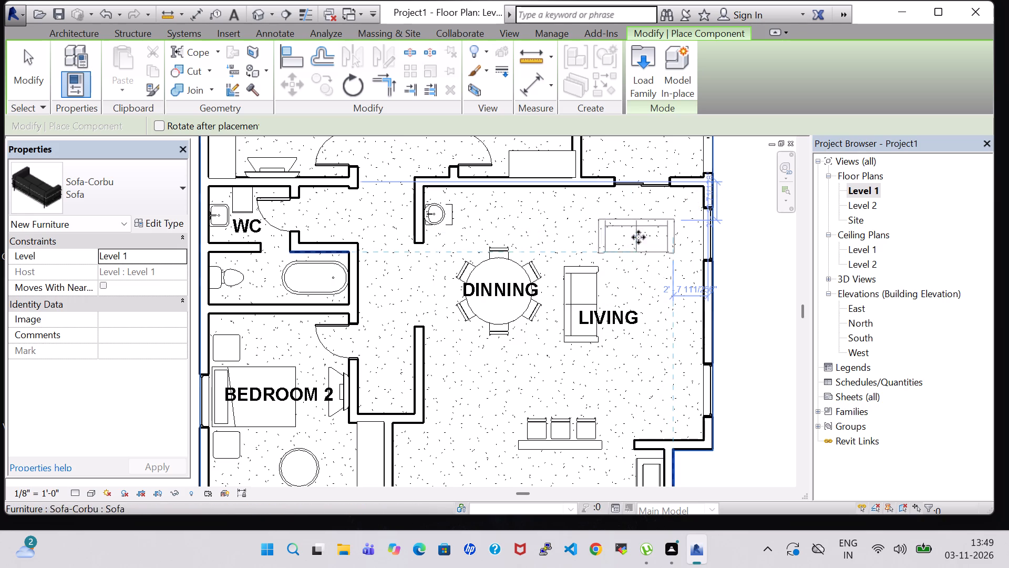
Place a third Sofa-Corbu horizontally below the LIVING tag, facing the second sofa, and finish placing sofas.
key(space)
key(space)
key(space)
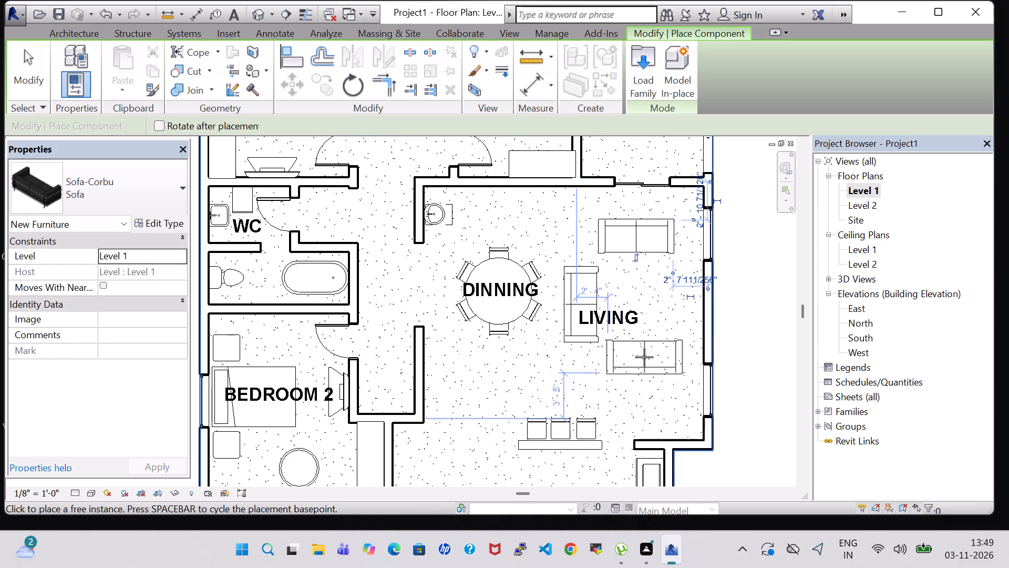
click(644, 357)
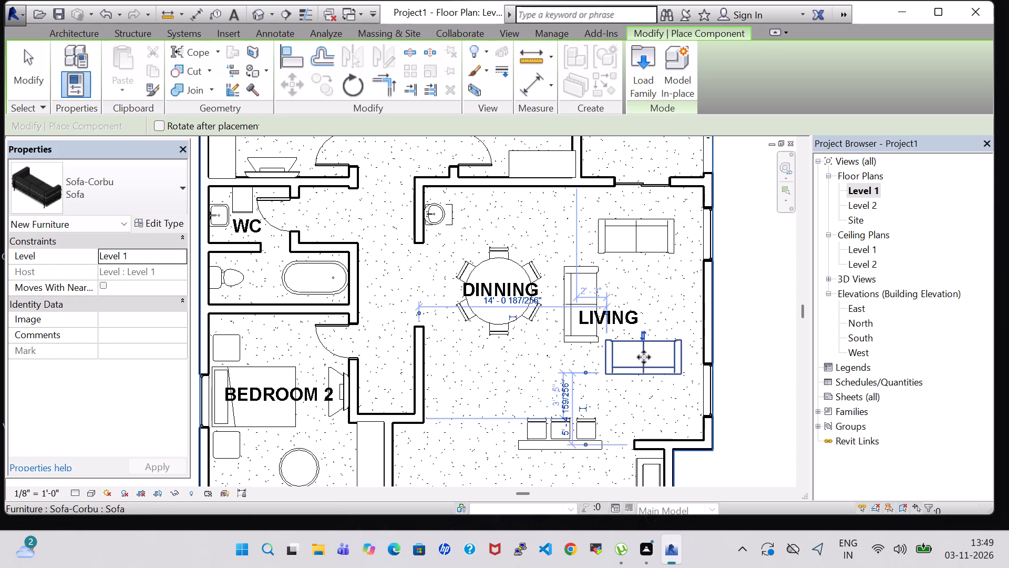
key(Escape)
key(Escape)
Nudge the upright sofa beside the LIVING tag three increments left and one up.
click(580, 284)
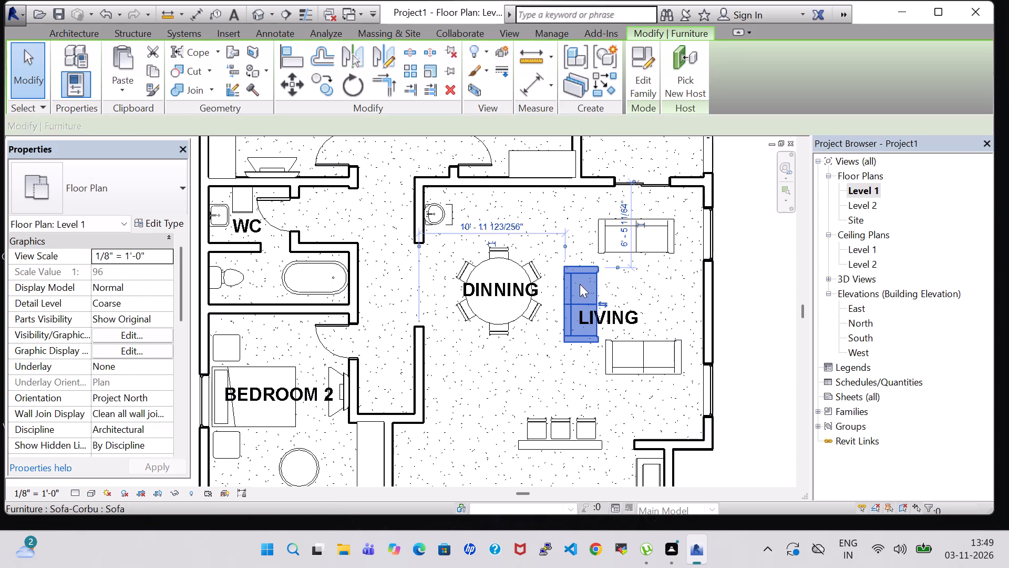
key(Left)
key(Left)
key(Left)
key(Up)
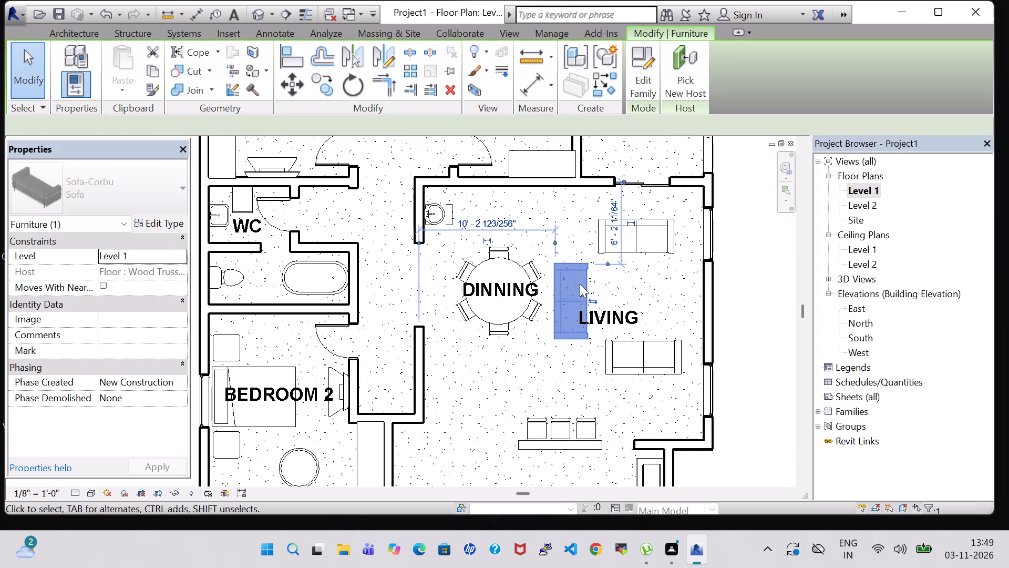
Nudge the 60" round dining set a net three increments left, away from the upright sofa.
click(506, 261)
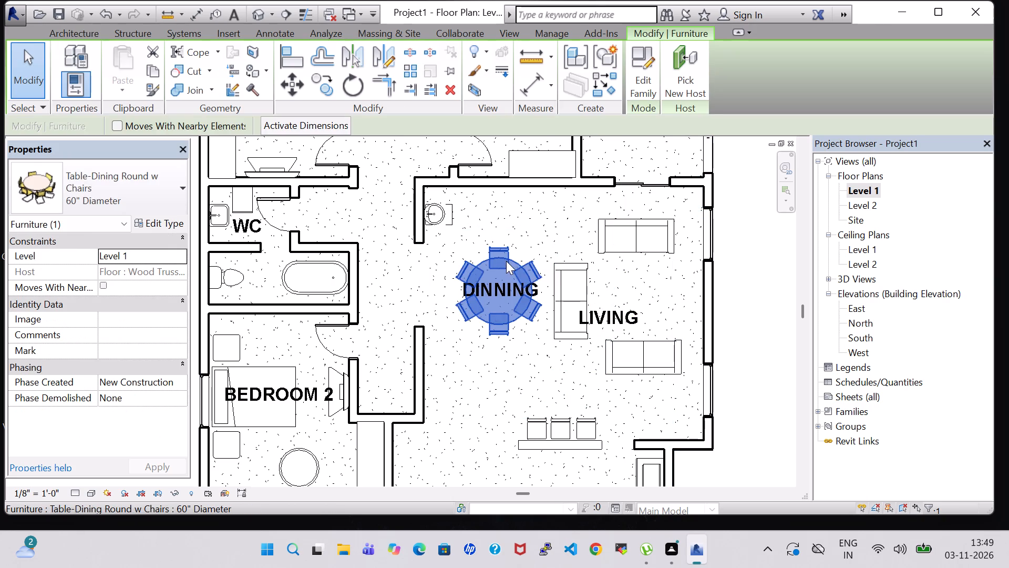
key(Left)
key(Left)
key(Up)
key(Left)
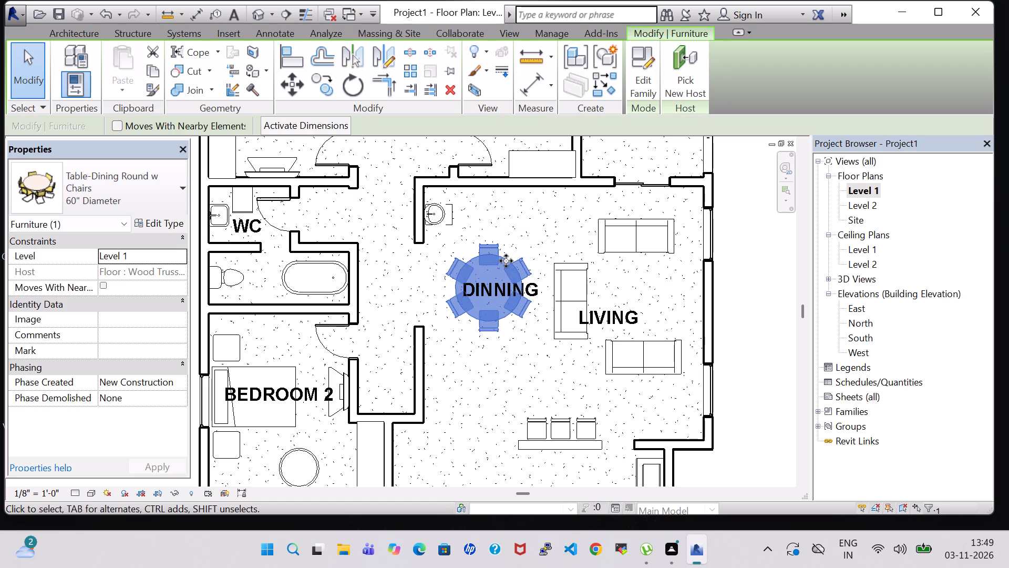
key(Down)
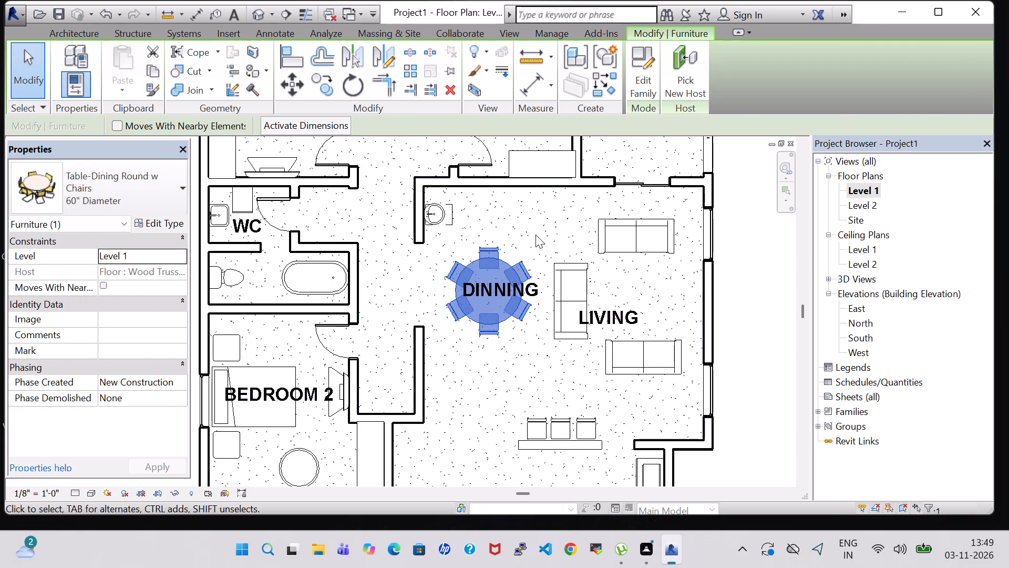
click(536, 235)
Nudge the DINNING room tag a net four increments left to centre it on the round table.
click(520, 290)
key(Left)
key(Left)
key(Left)
key(Left)
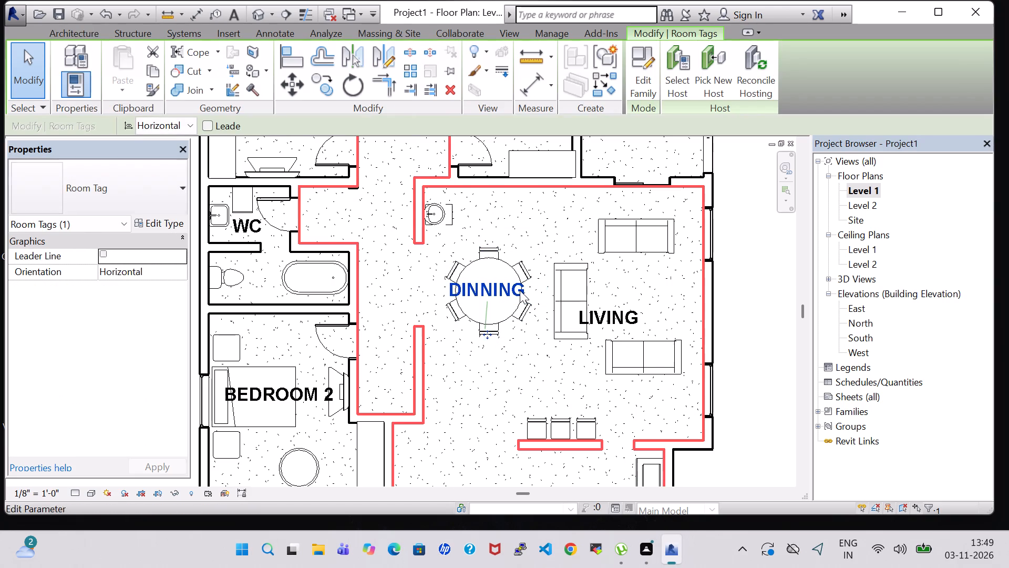
key(Left)
key(Right)
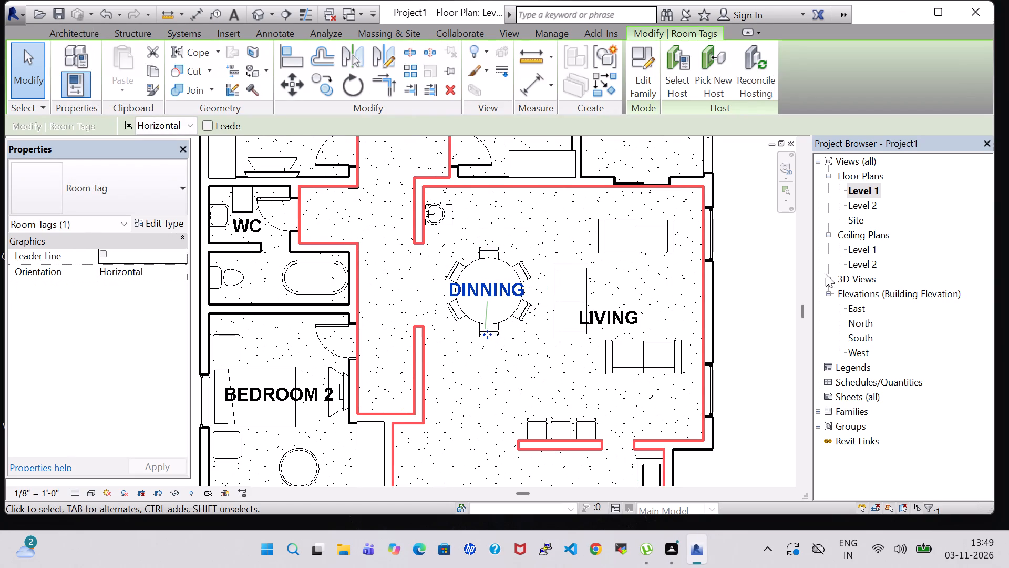
click(743, 316)
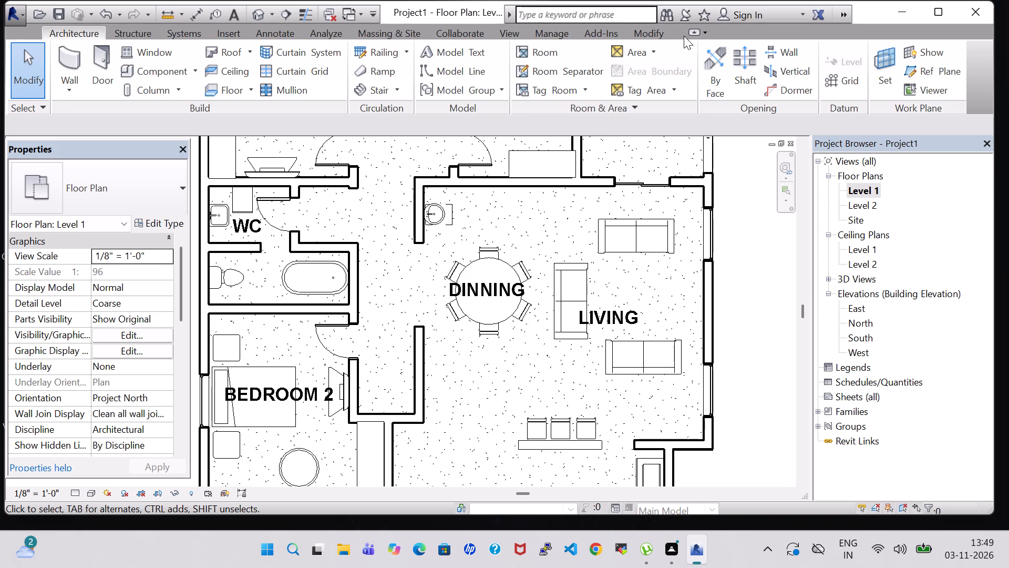
Load the Table-Dining Oval family from the library's Furniture, in the Tables folder.
click(143, 76)
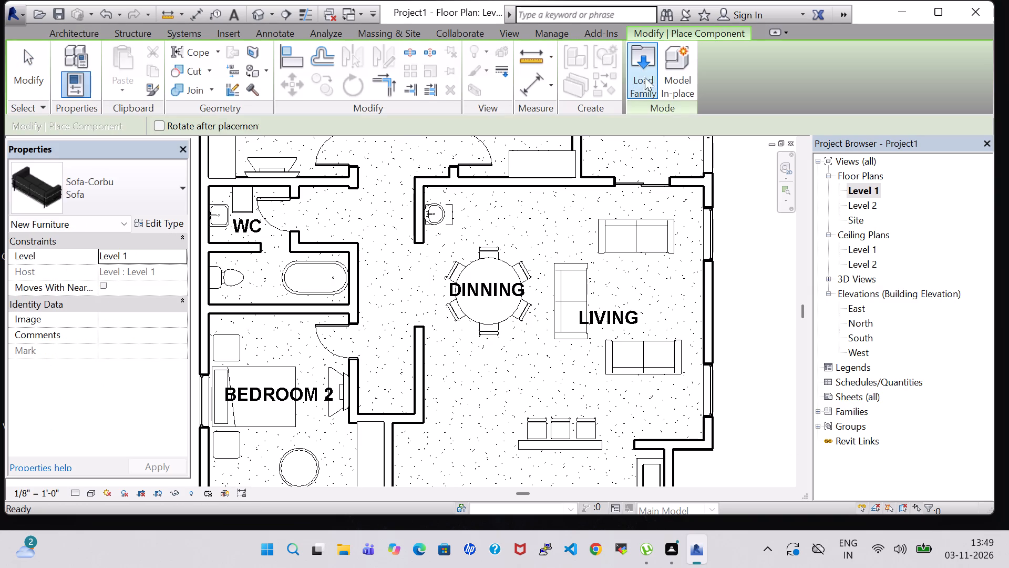
click(648, 77)
scroll(524, 182, down, 1)
double_click(583, 209)
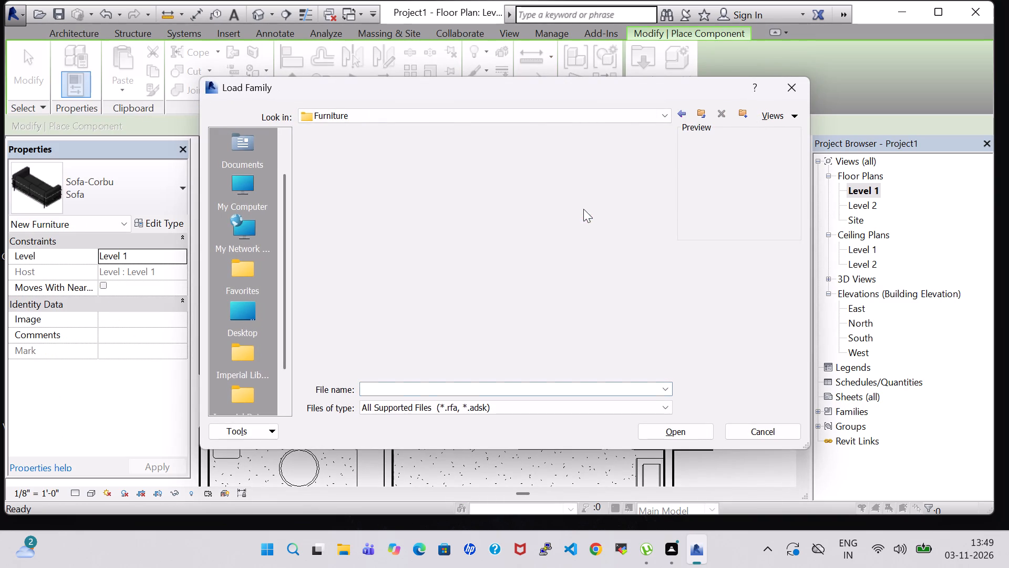
double_click(522, 163)
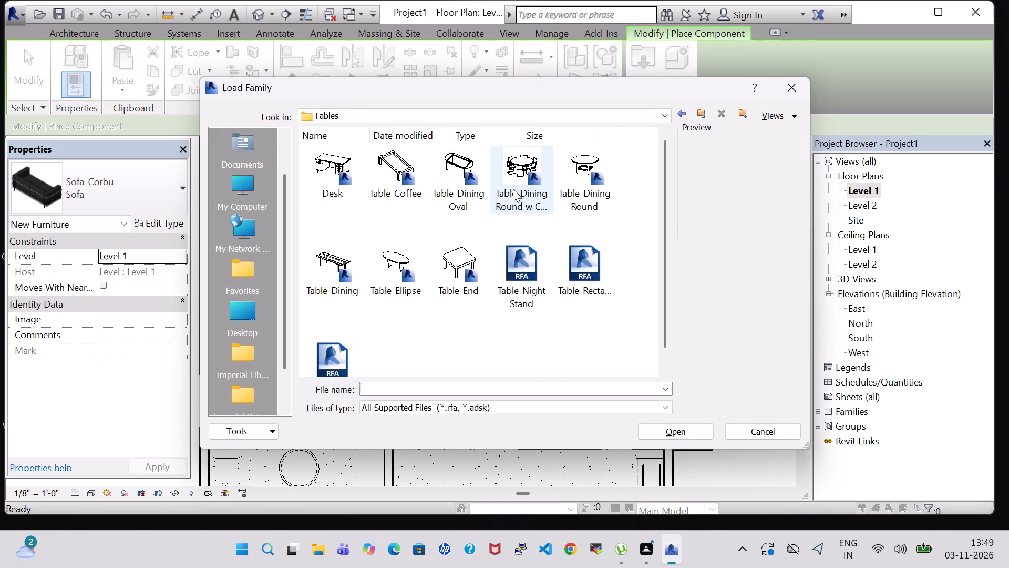
click(465, 178)
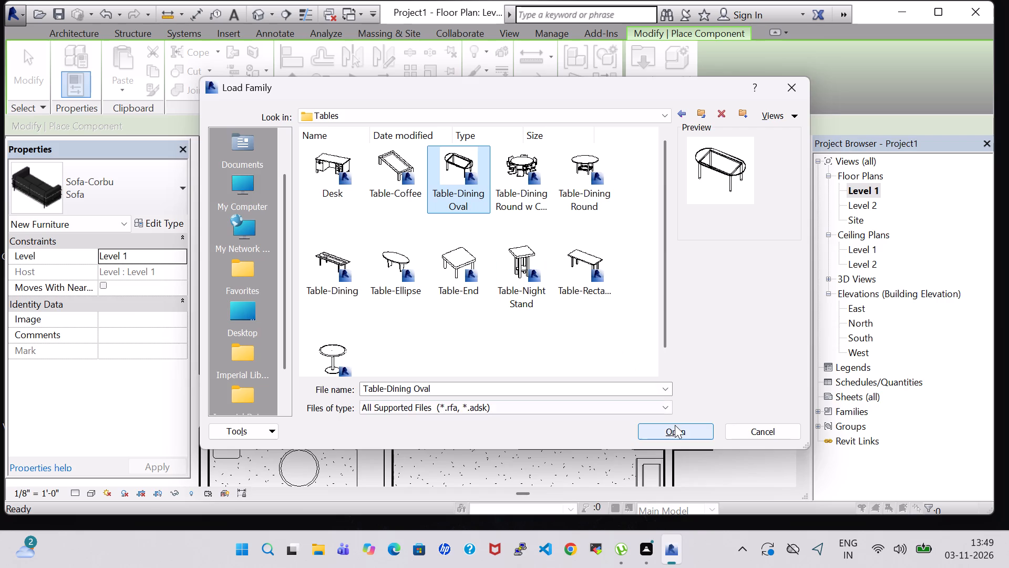
click(675, 425)
Place one 36" x 72" Table-Dining Oval lengthwise up the plan, in the middle of the three living-area sofas.
key(space)
key(space)
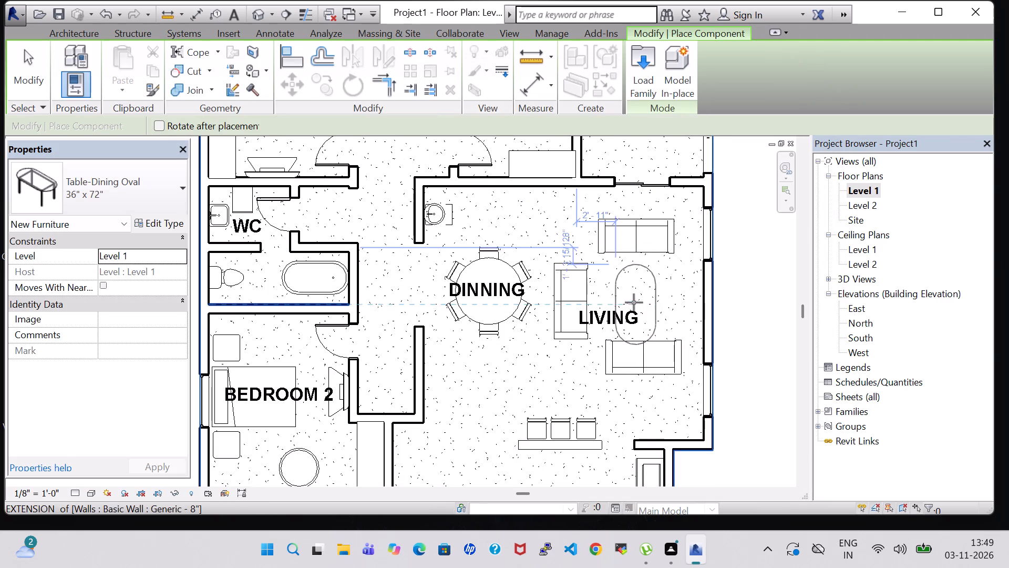
click(632, 295)
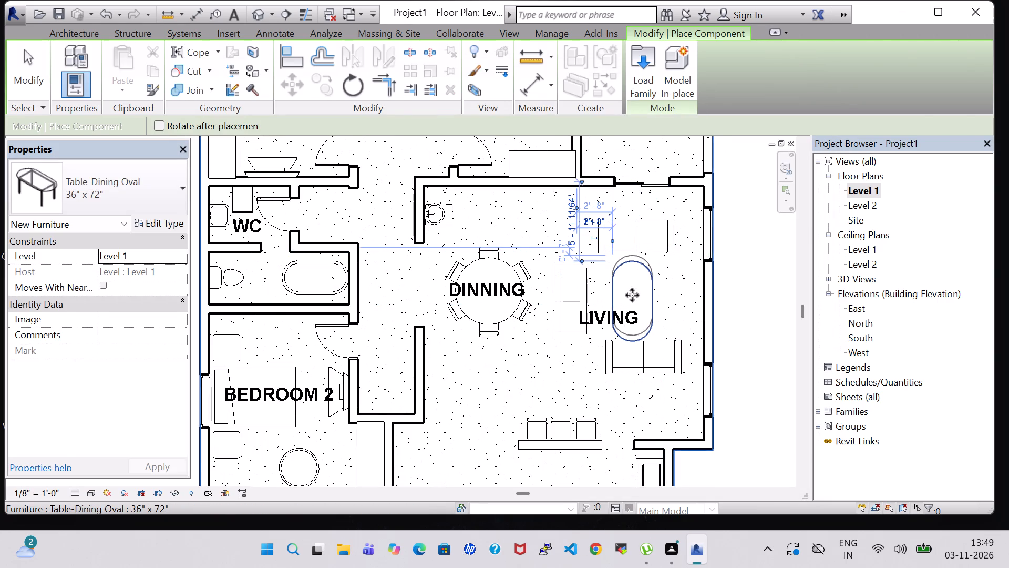
key(Escape)
key(Escape)
Nudge the oval table in the living area two increments up.
click(644, 281)
click(654, 270)
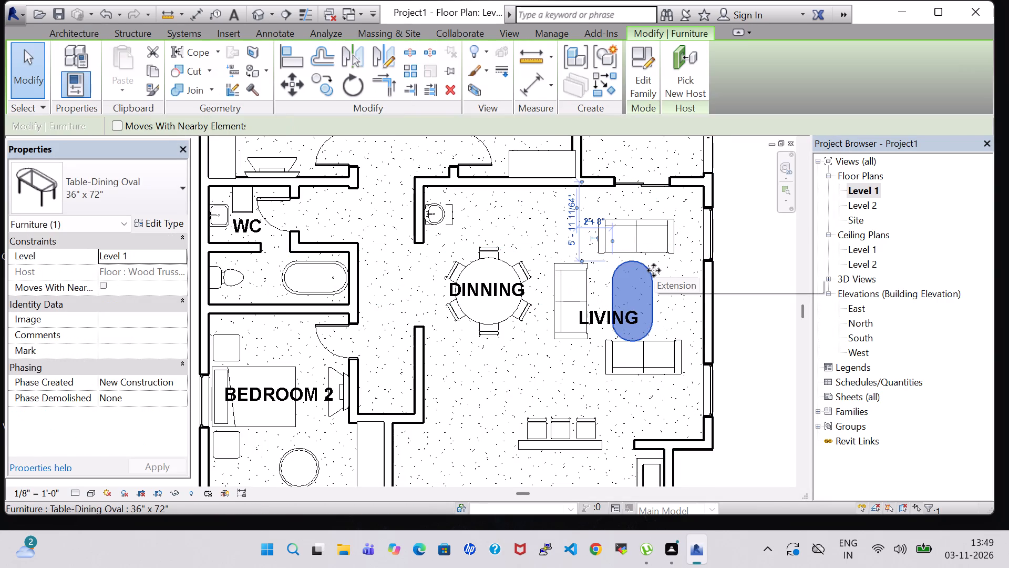
key(Up)
key(Up)
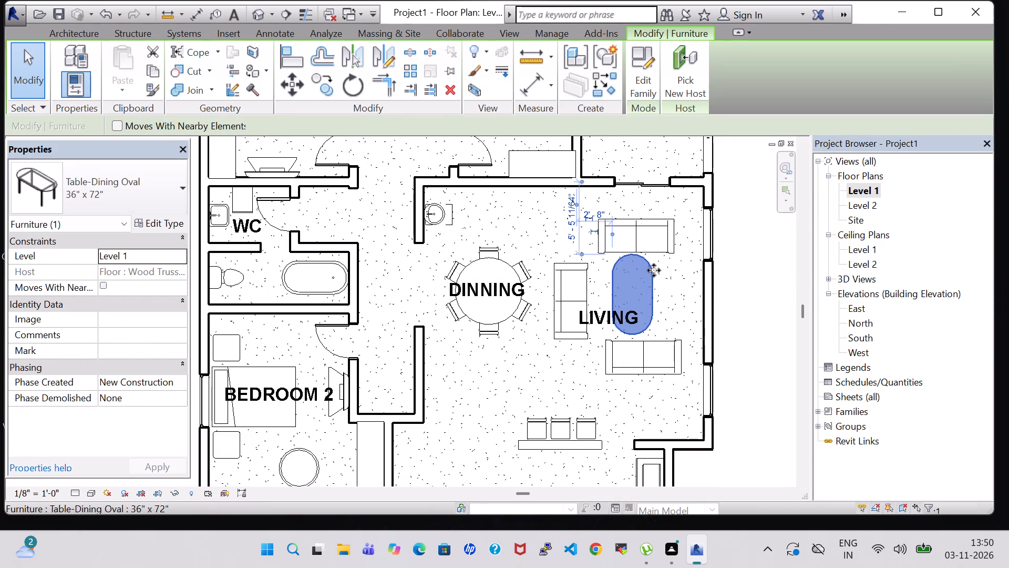
click(542, 367)
Nudge the horizontal sofa below the oval table one increment left.
click(611, 363)
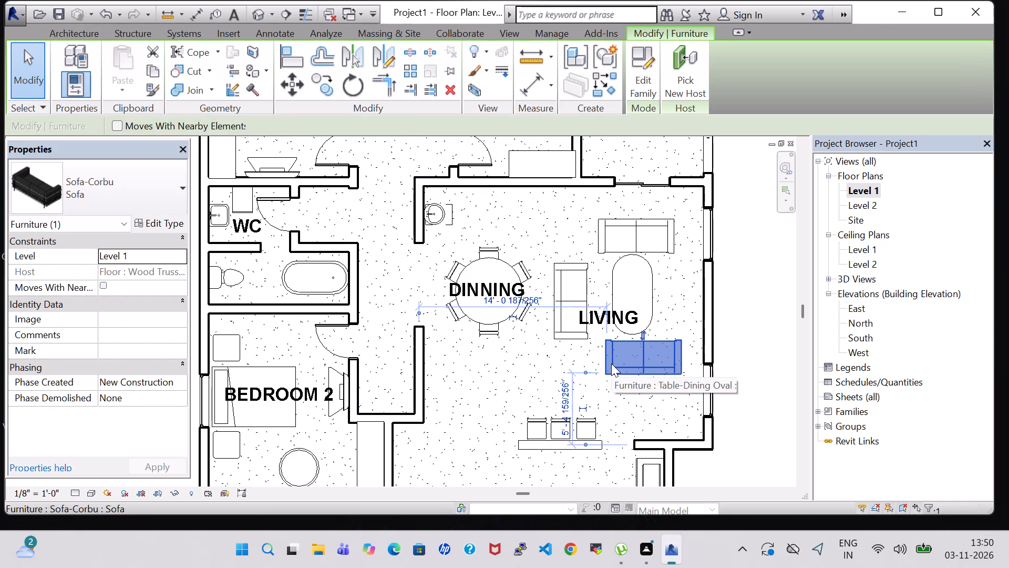
key(Left)
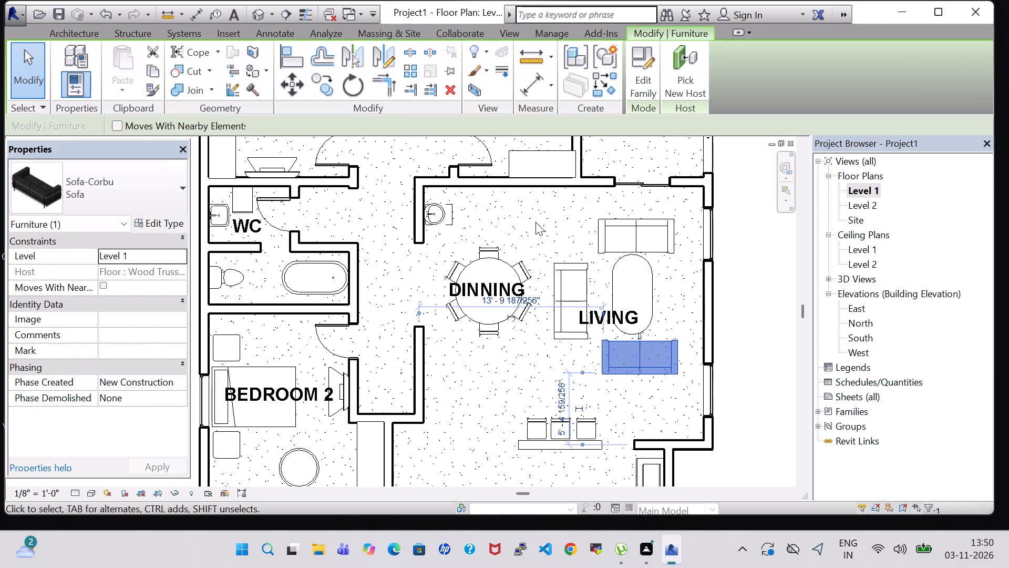
click(540, 221)
Nudge the oval table one increment down to even its gaps to the sofas above and below.
click(647, 259)
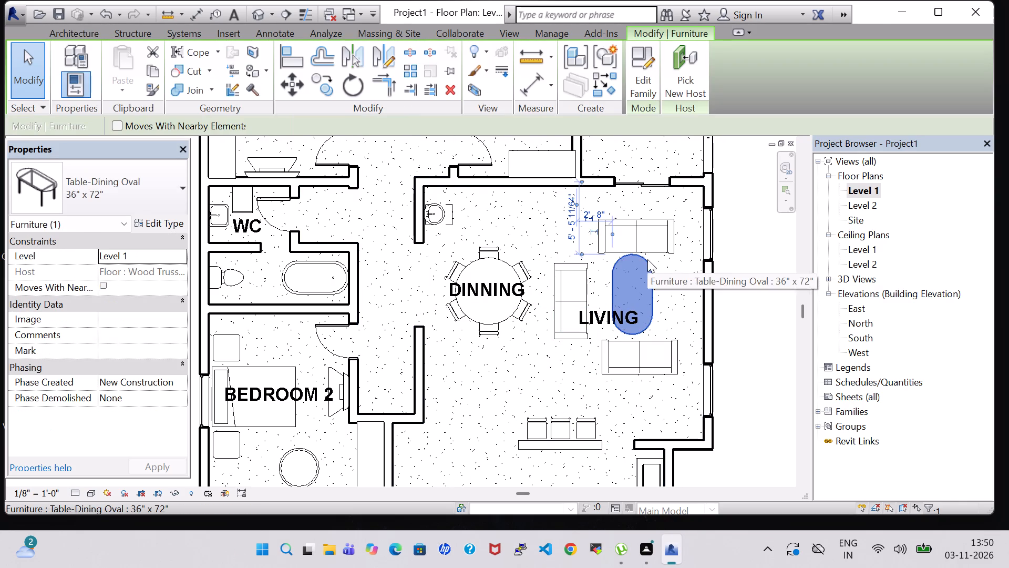
key(Down)
click(522, 207)
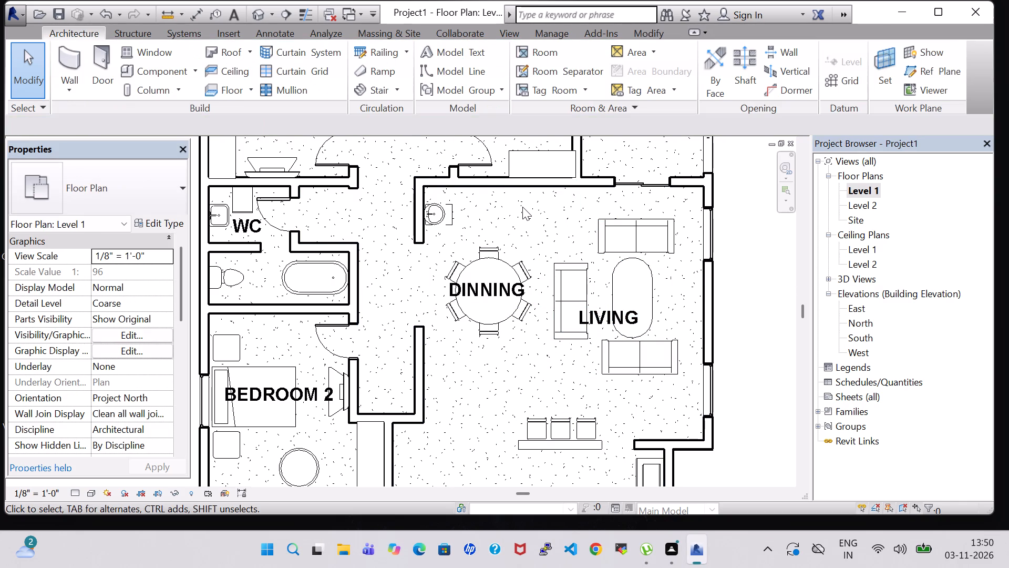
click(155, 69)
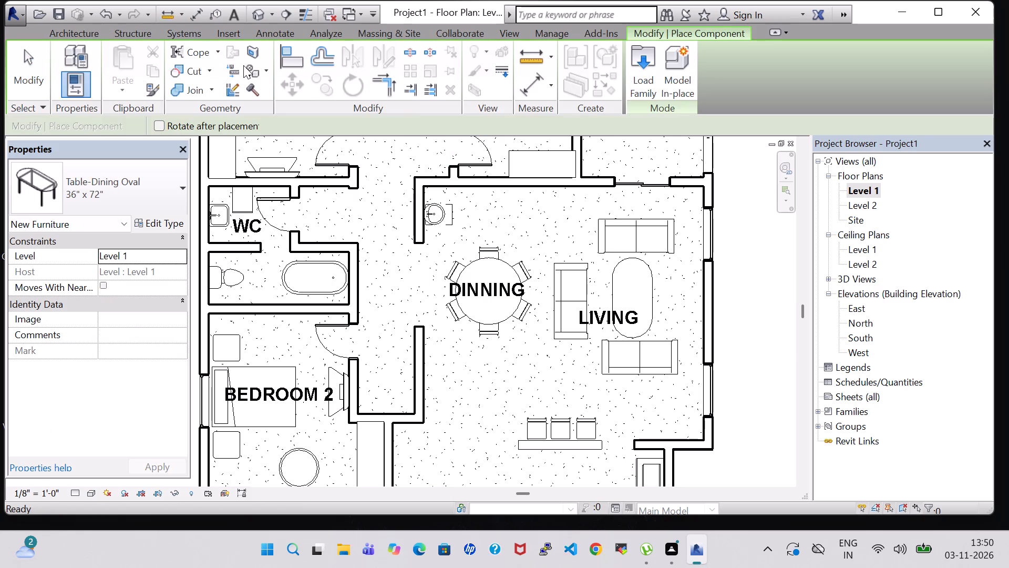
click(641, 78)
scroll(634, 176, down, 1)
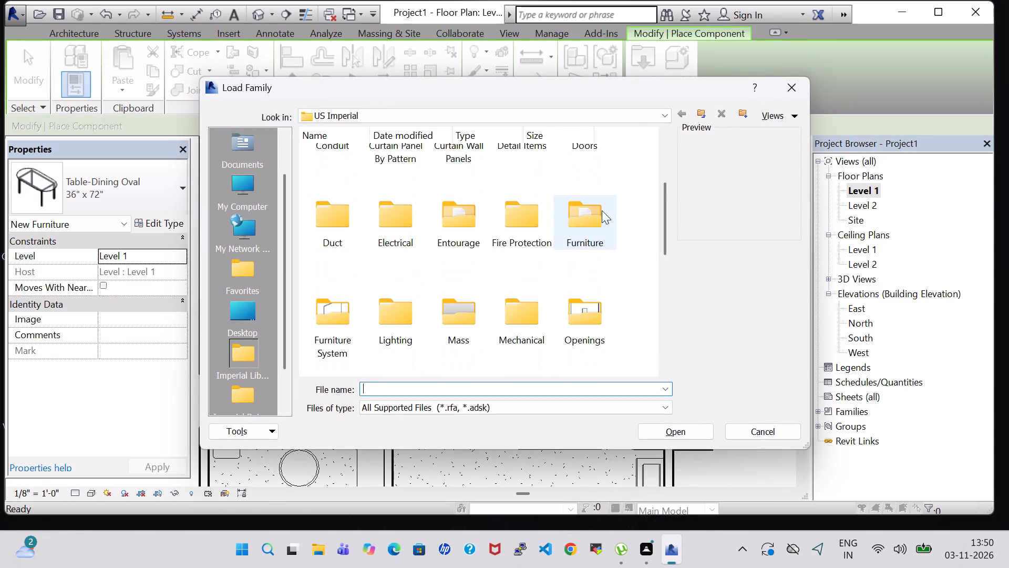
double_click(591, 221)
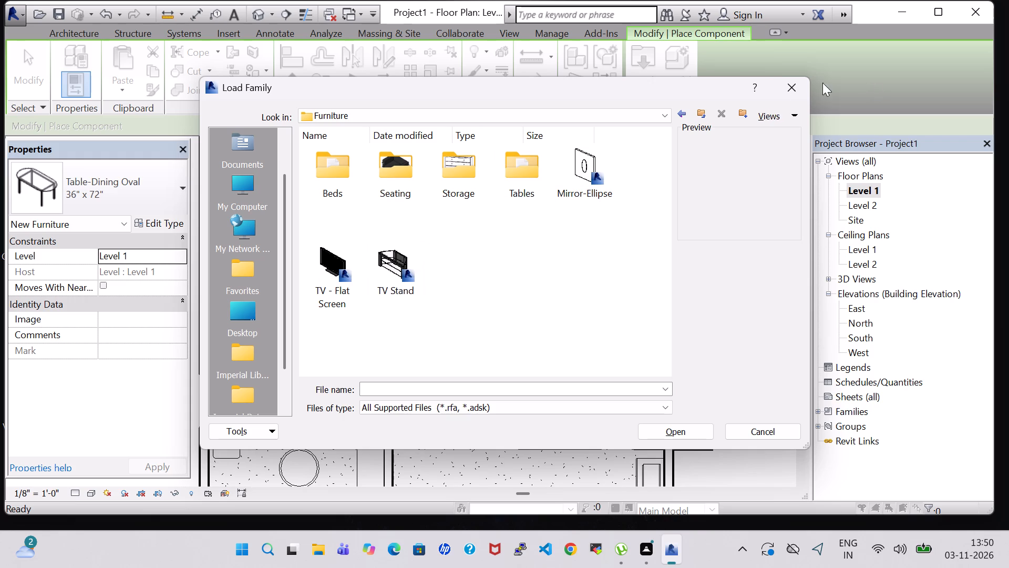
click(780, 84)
Place a TV Stand against the living area's exterior wall between the windows, facing the oval table and upright sofa.
click(158, 174)
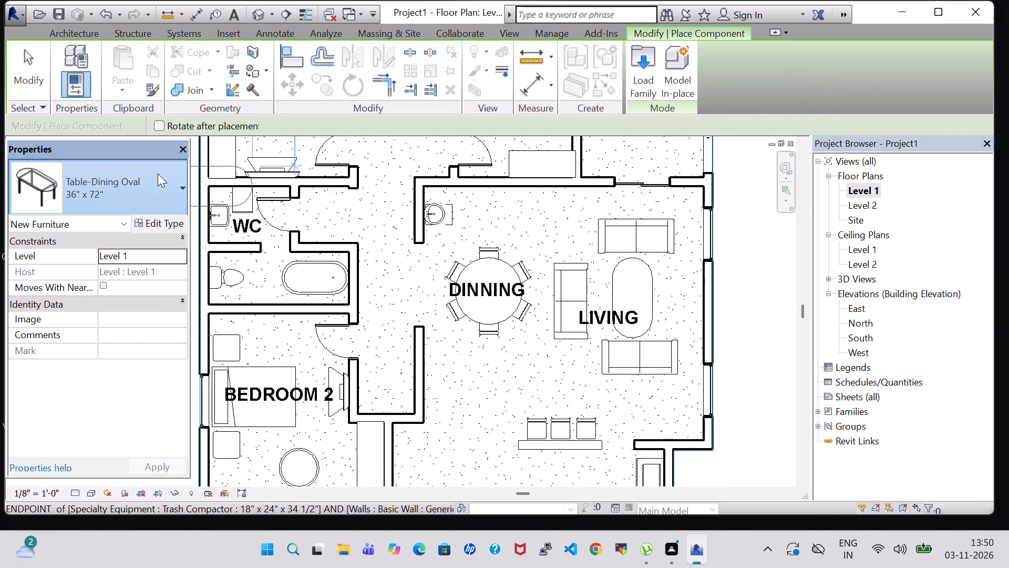
text(tv)
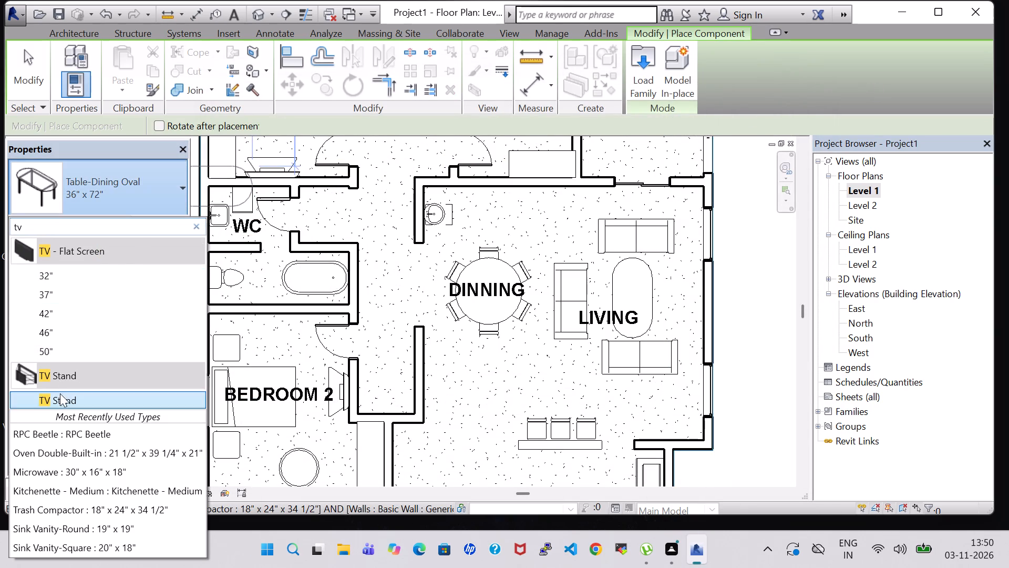
click(61, 394)
key(space)
key(space)
key(space)
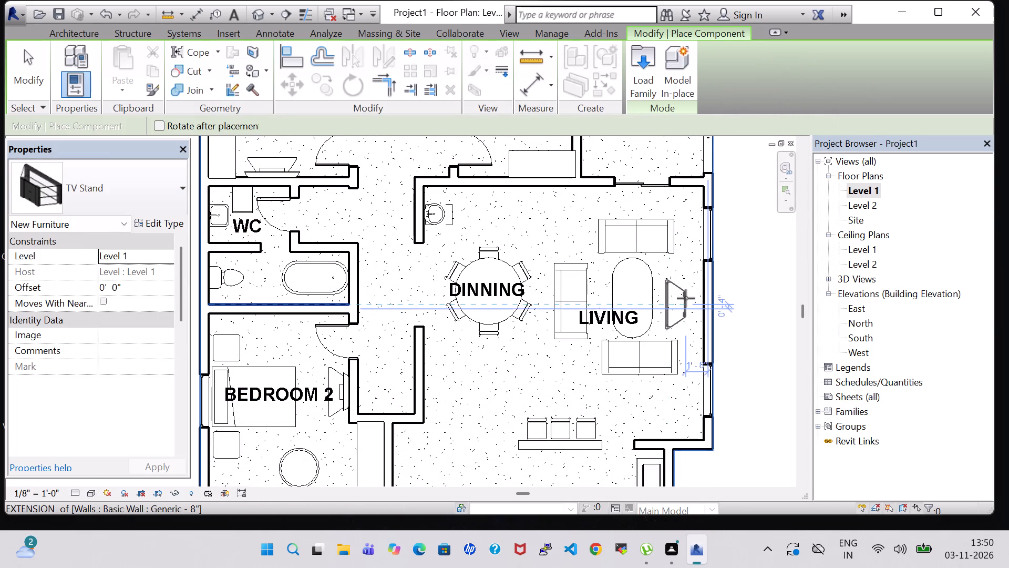
scroll(686, 298, up, 4)
click(714, 300)
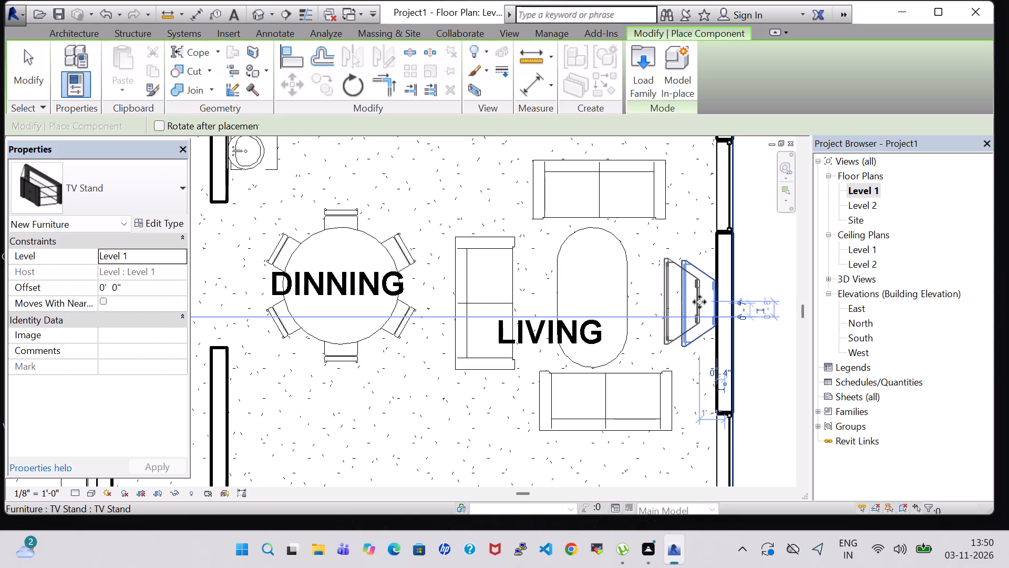
key(Escape)
key(Escape)
Place a TV - Flat Screen 50" on the TV stand against the living area's exterior wall, turned to face the oval table.
click(136, 77)
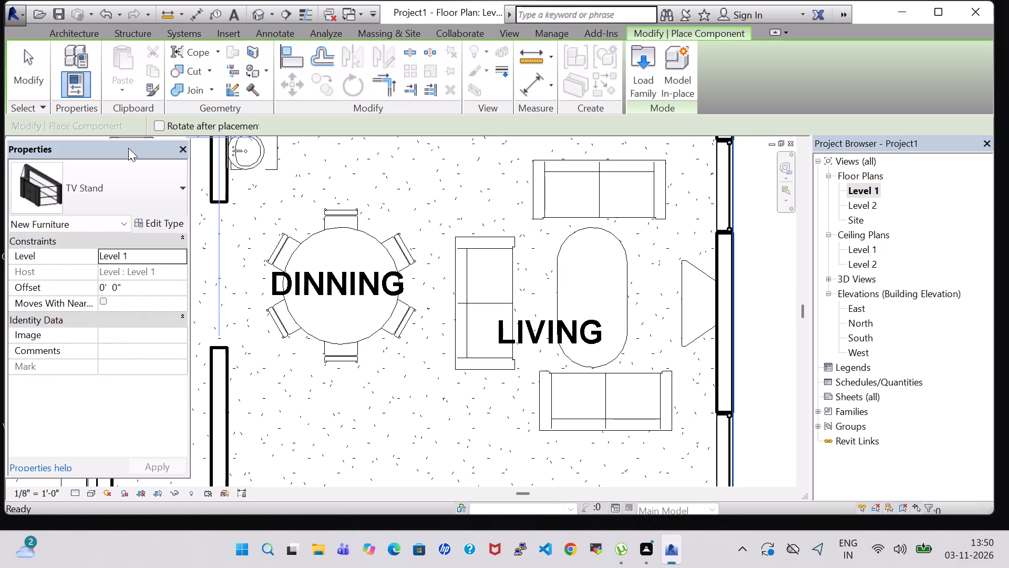
click(116, 203)
click(66, 360)
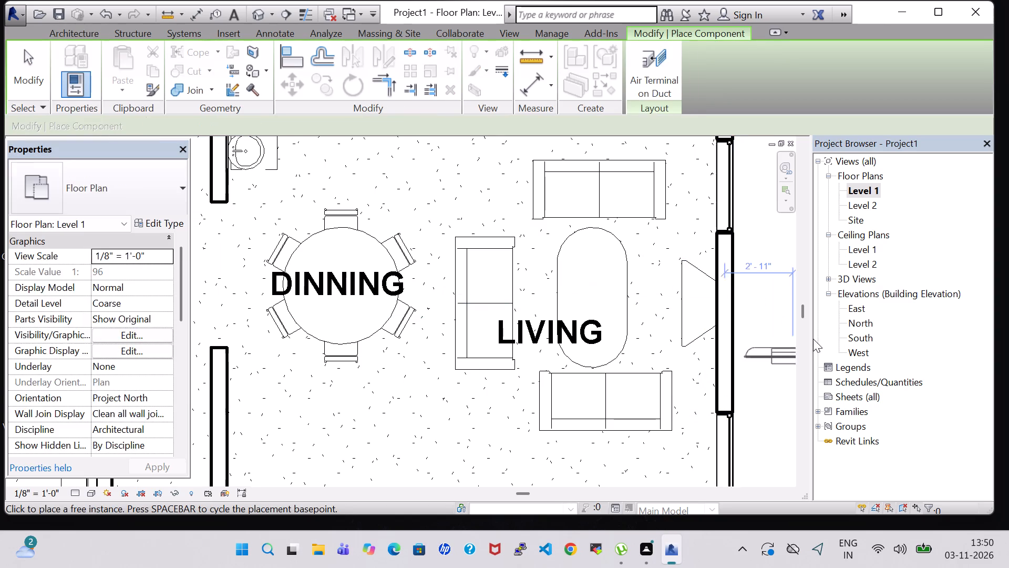
key(space)
key(space)
key(space)
scroll(714, 305, up, 1)
key(space)
scroll(713, 305, up, 3)
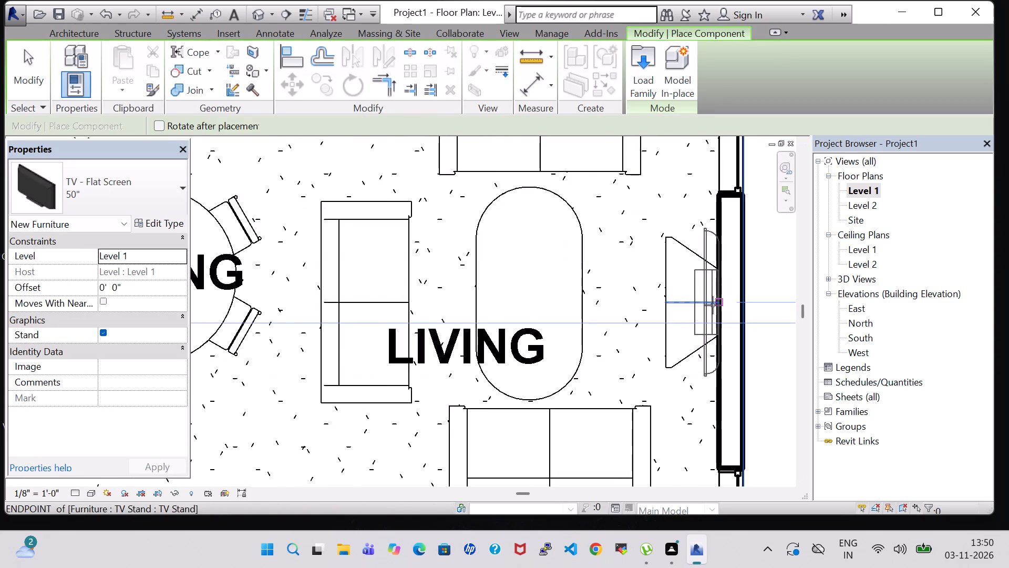
click(718, 310)
key(Escape)
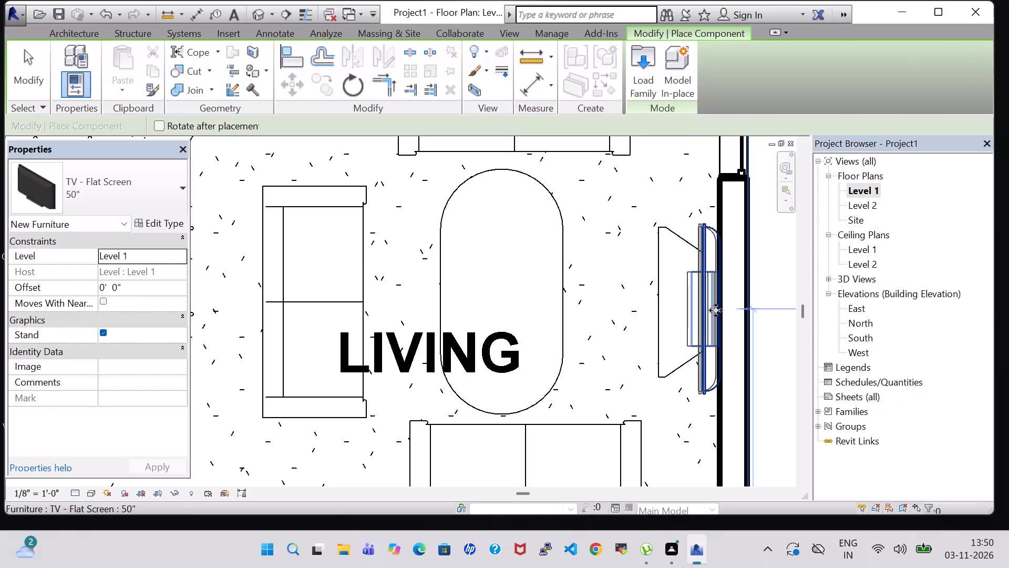
key(Escape)
Set the offset of the flat-screen TV in the living area to 3' 0".
click(702, 297)
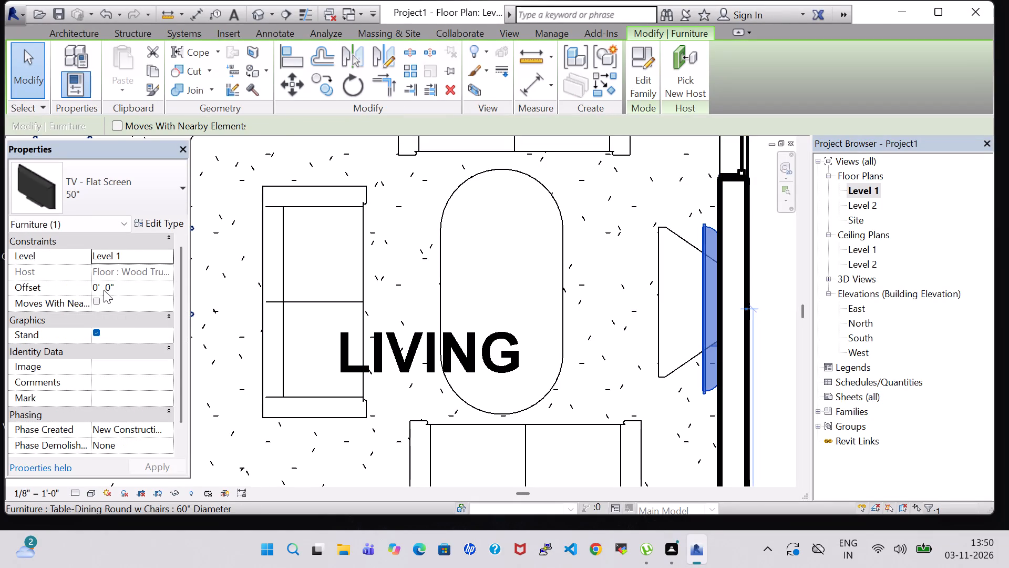
click(99, 289)
key(BackSpace)
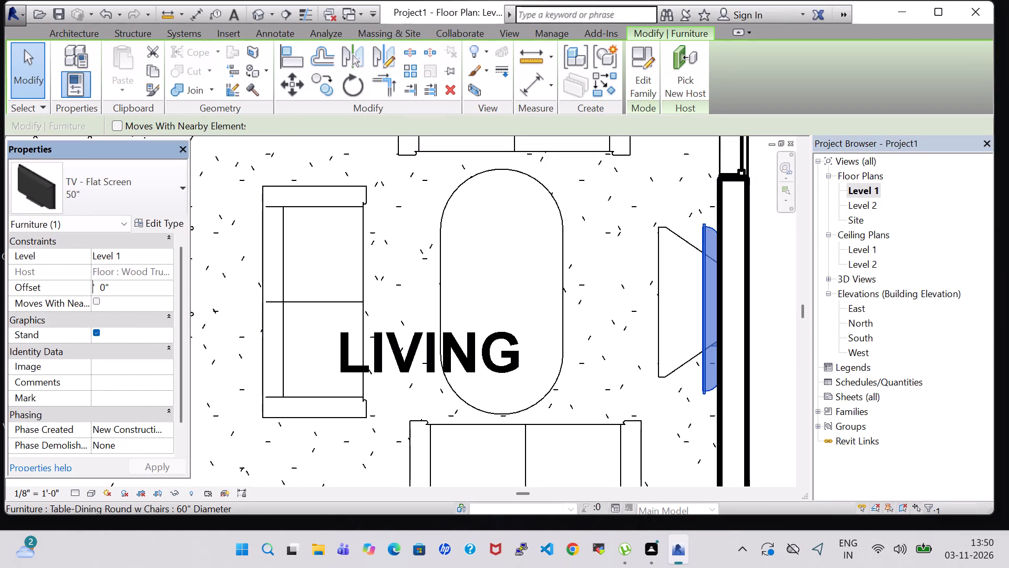
key(3)
key(Return)
key(Return)
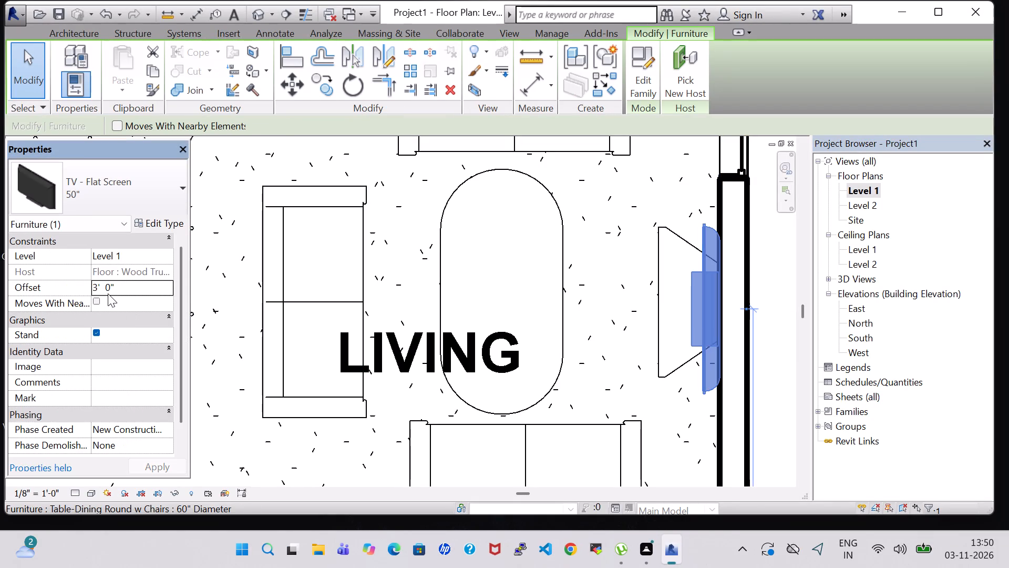
click(596, 260)
Load the Table-Coffee family from the US Imperial library's Furniture Tables folder.
scroll(596, 260, down, 3)
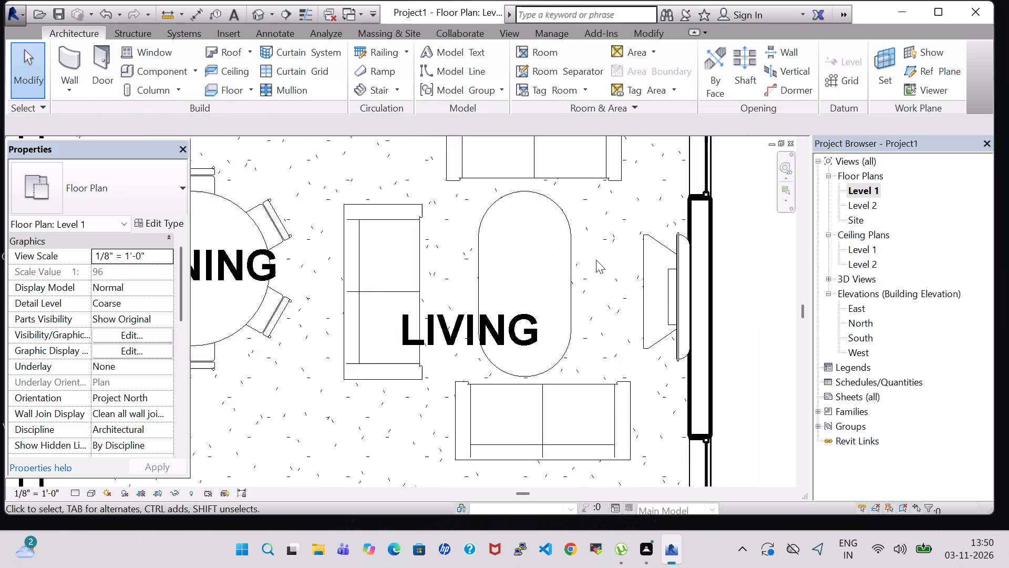
scroll(596, 260, down, 1)
click(163, 65)
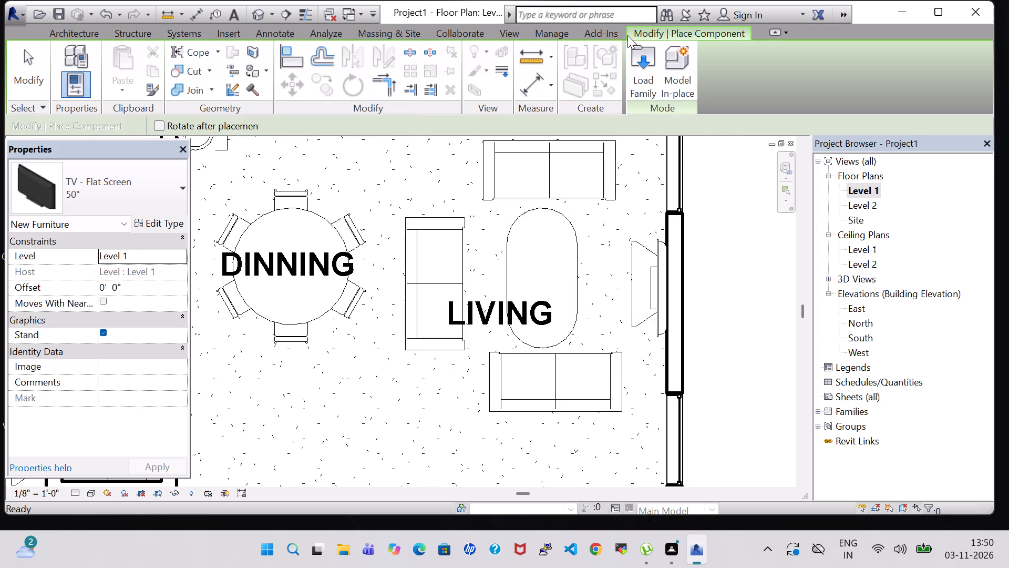
click(643, 55)
scroll(563, 219, down, 1)
double_click(567, 220)
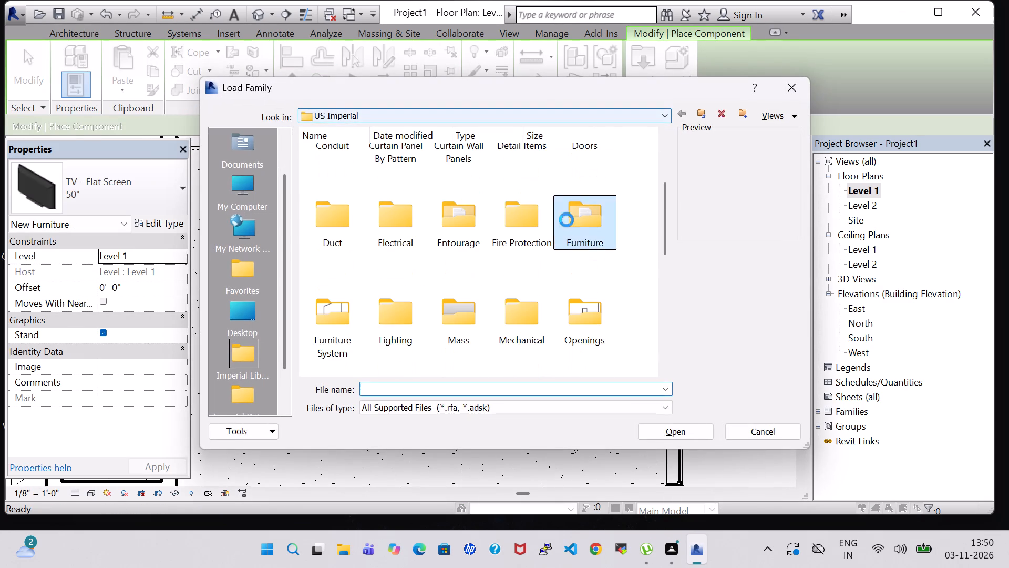
double_click(518, 180)
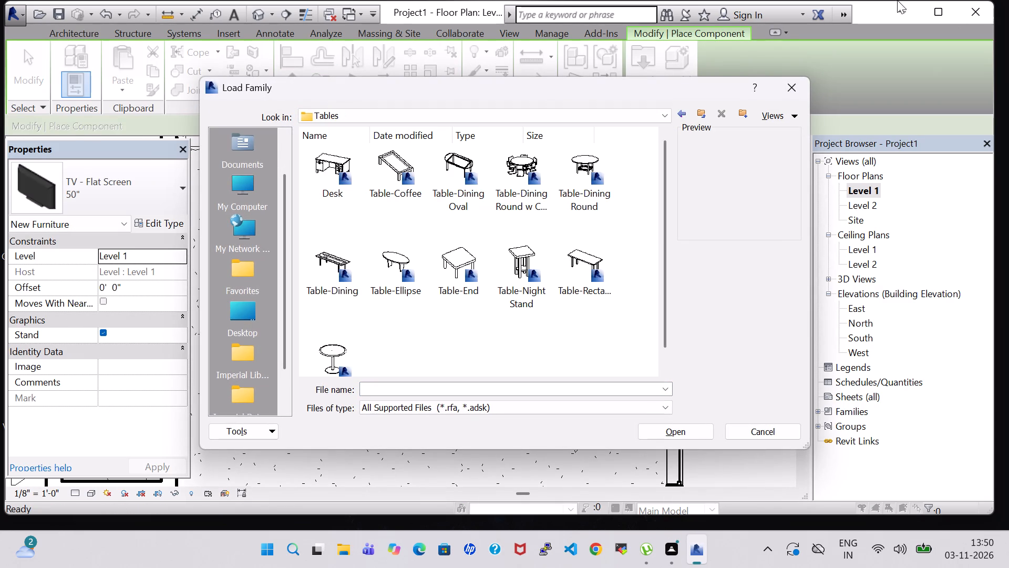
click(403, 177)
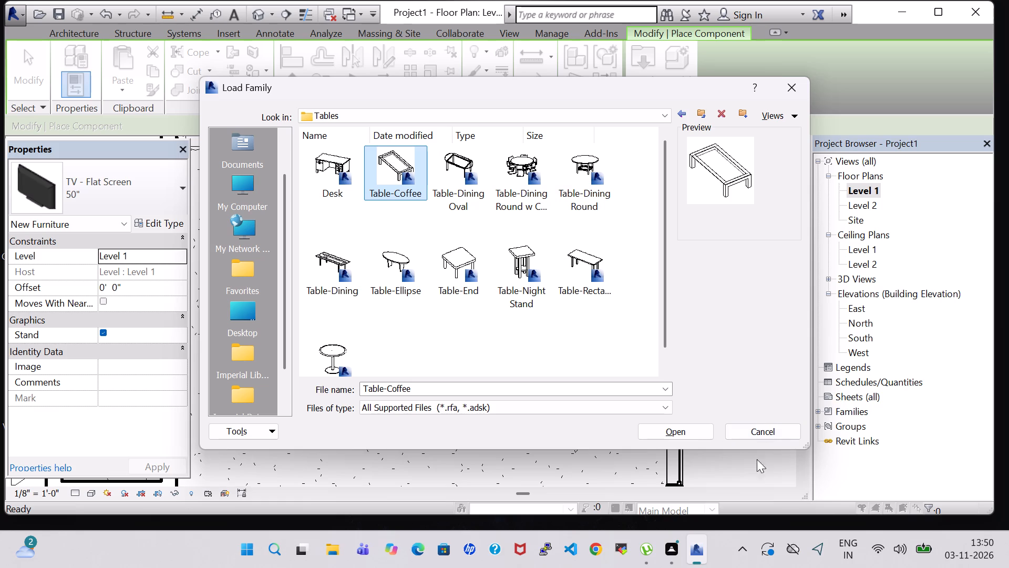
click(685, 434)
Place two 24" x 24" x 24" coffee tables in the living area, one below and one above the upright sofa, beside the horizontal sofas.
scroll(522, 366, up, 5)
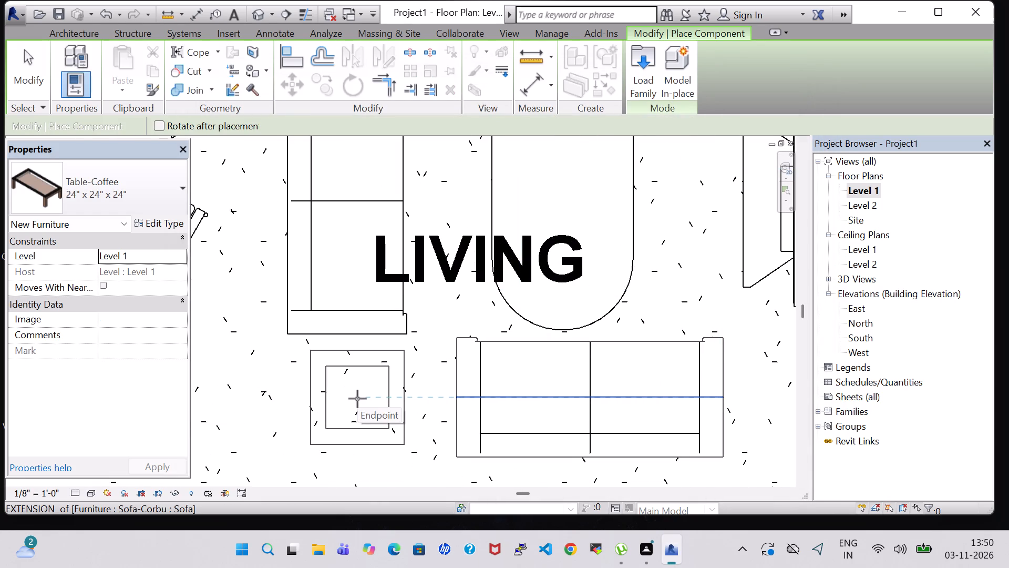
click(369, 403)
middle_drag(464, 250, 473, 291)
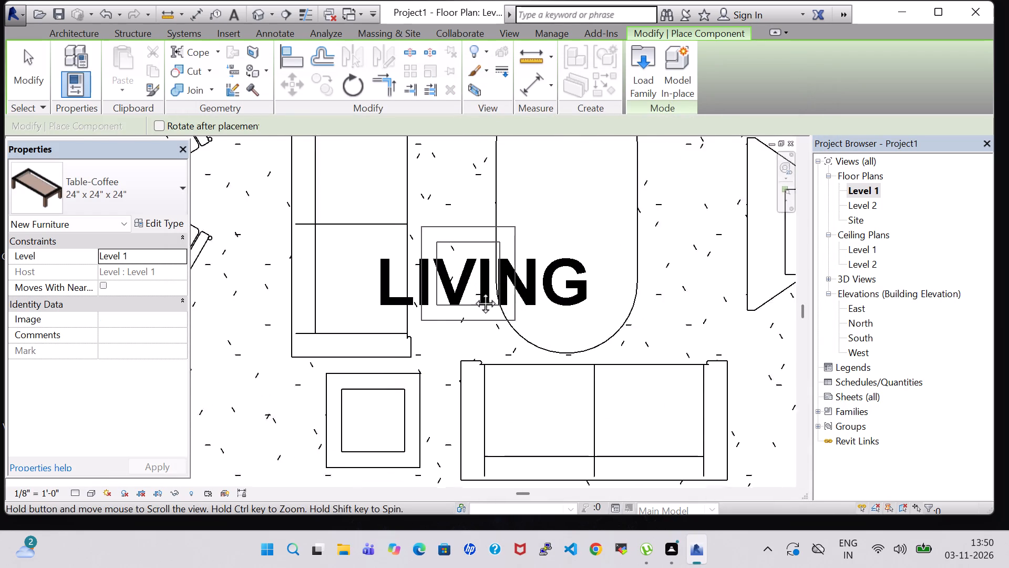
middle_drag(473, 291, 479, 349)
scroll(479, 349, down, 3)
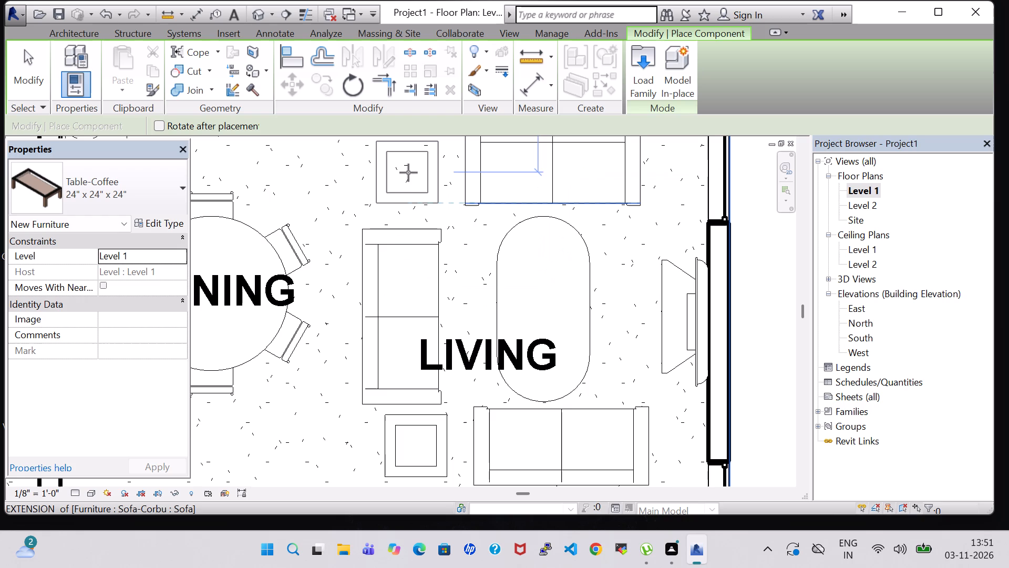
click(408, 173)
scroll(476, 229, down, 4)
key(Escape)
key(Escape)
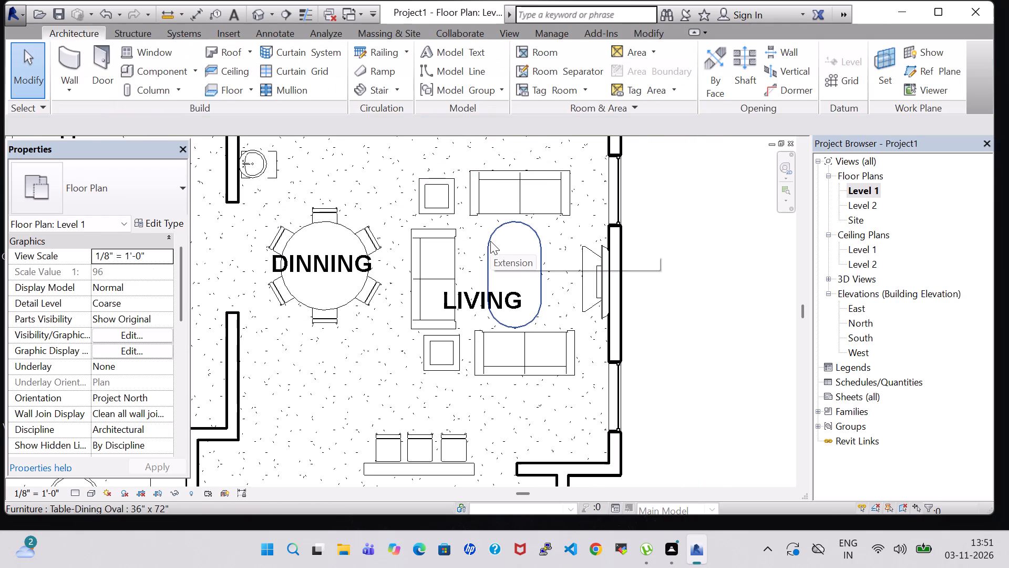
key(Escape)
key(Escape)
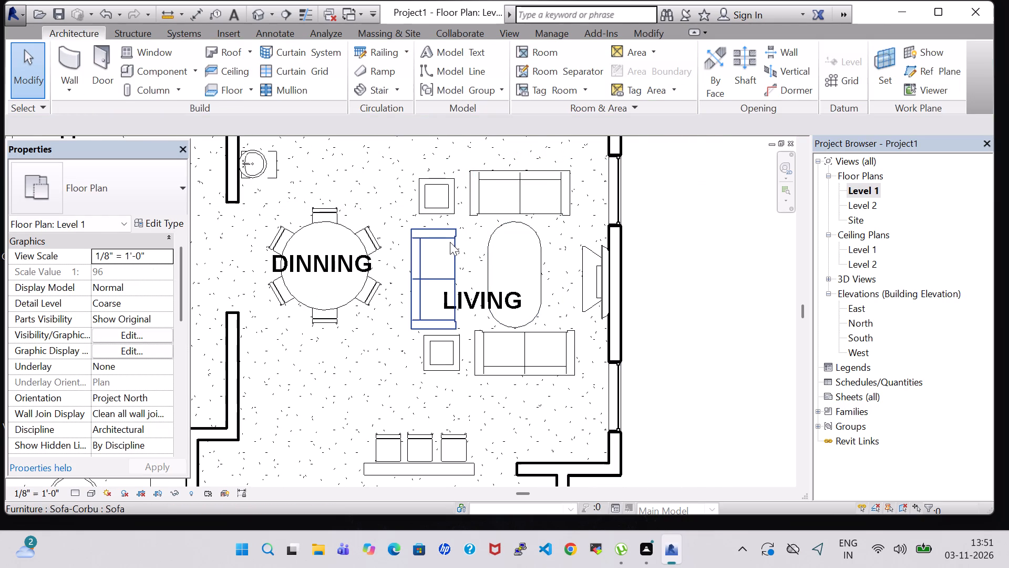
Nudge the upright sofa between the two coffee tables one increment right and one increment up.
click(442, 239)
key(Right)
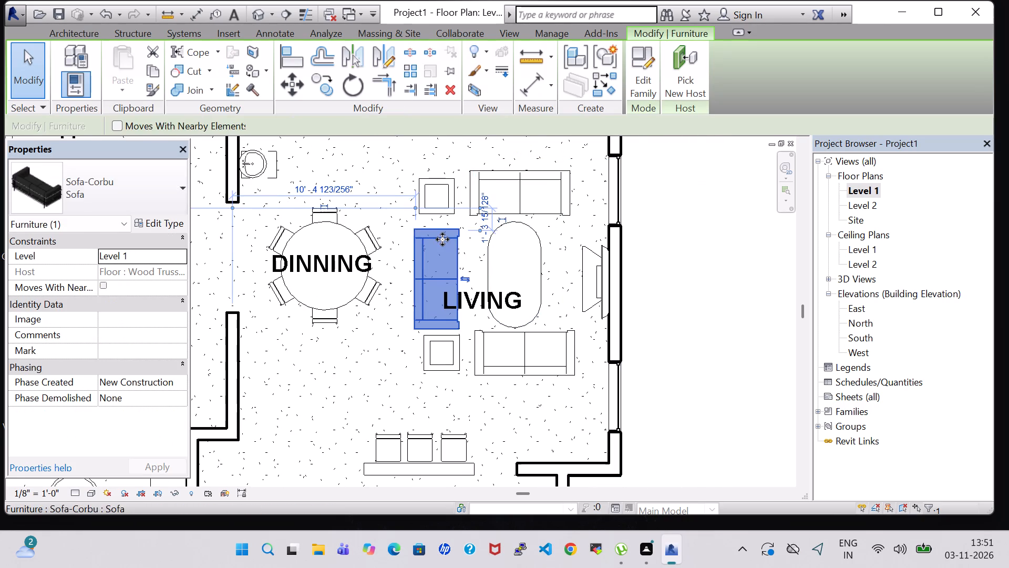
key(Up)
key(Up)
key(Down)
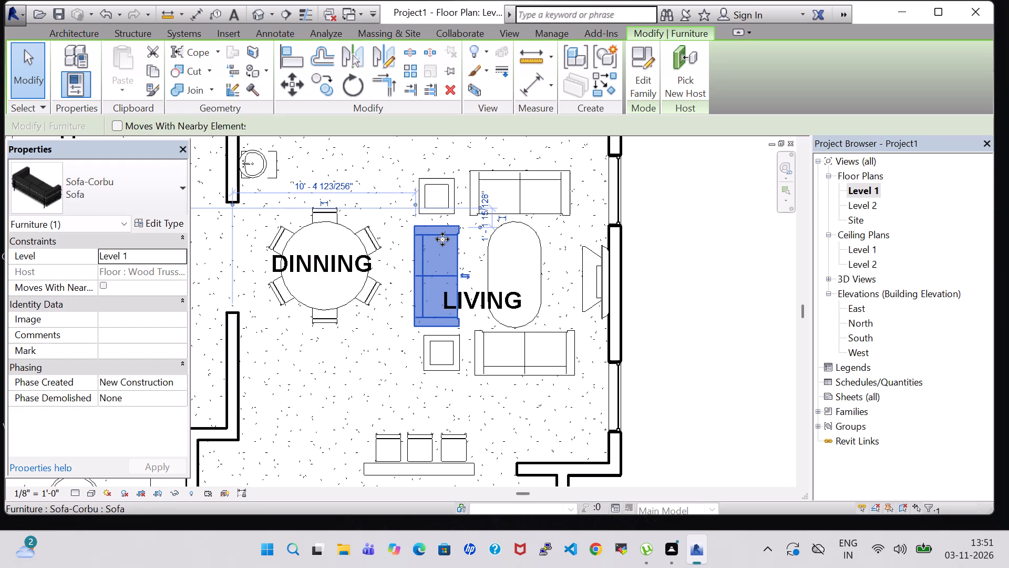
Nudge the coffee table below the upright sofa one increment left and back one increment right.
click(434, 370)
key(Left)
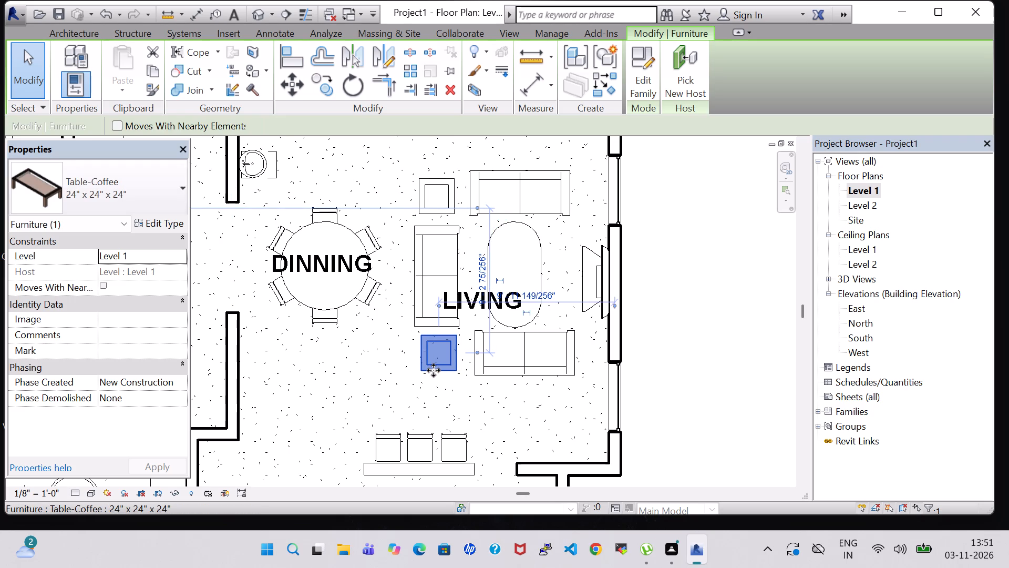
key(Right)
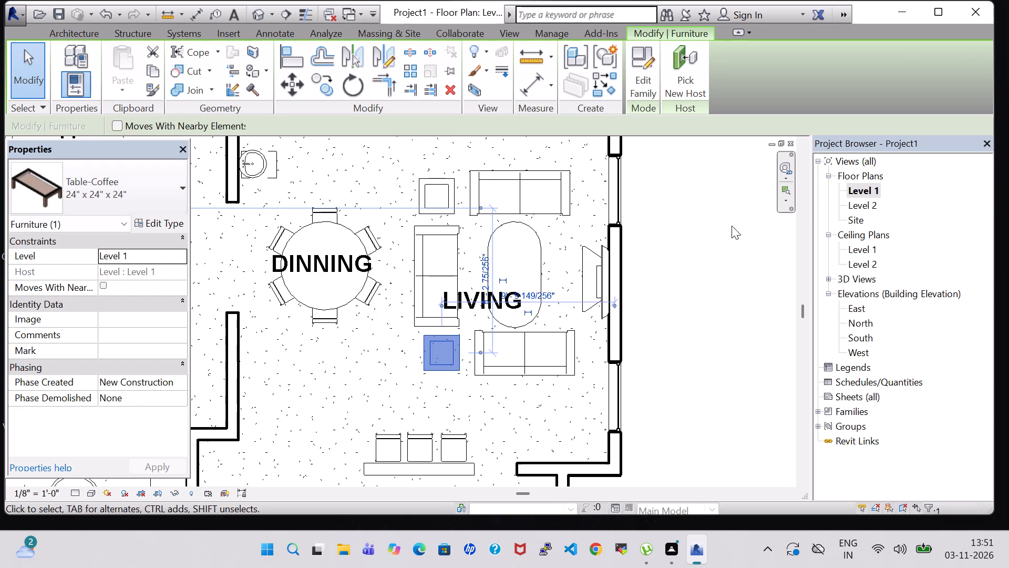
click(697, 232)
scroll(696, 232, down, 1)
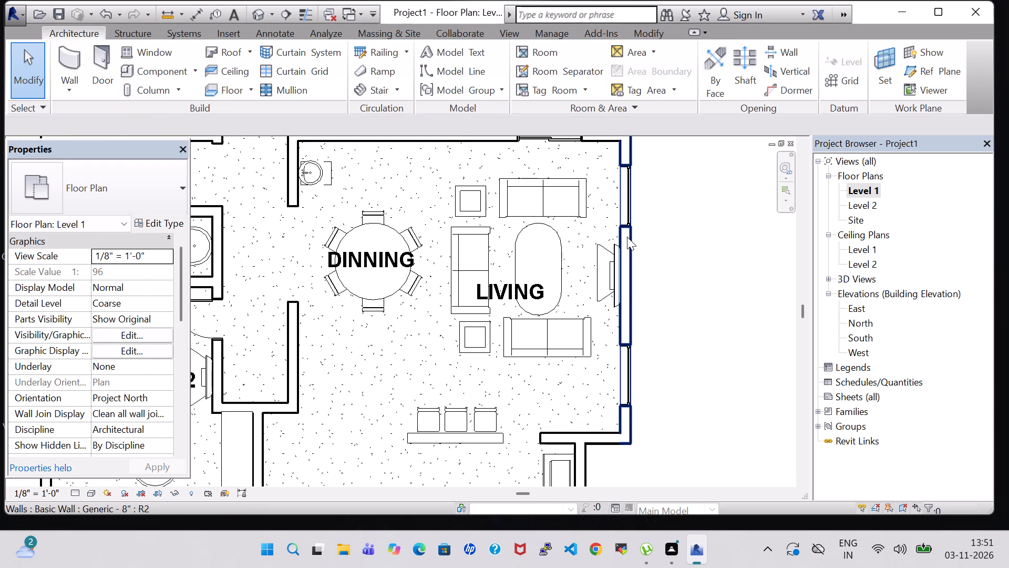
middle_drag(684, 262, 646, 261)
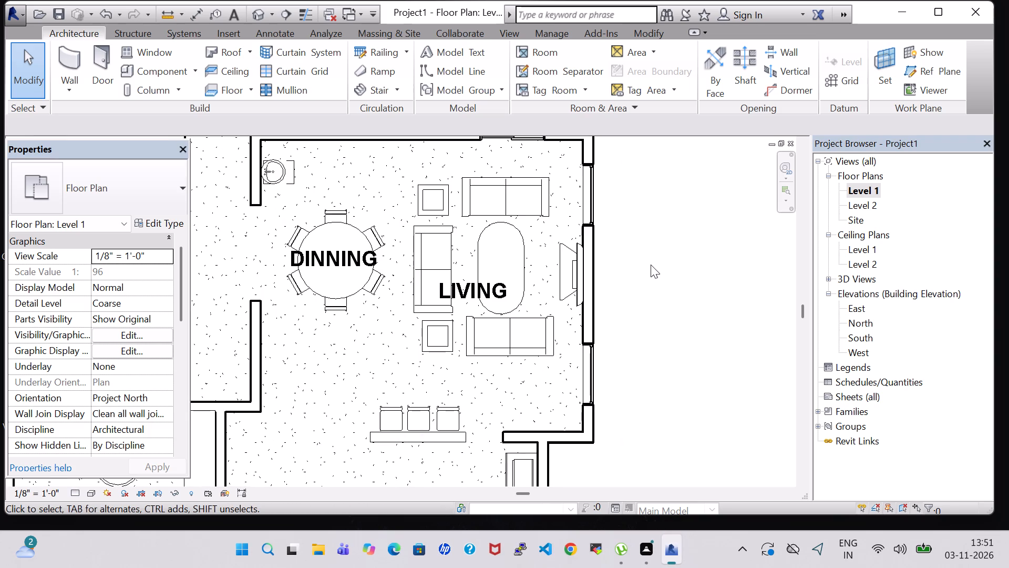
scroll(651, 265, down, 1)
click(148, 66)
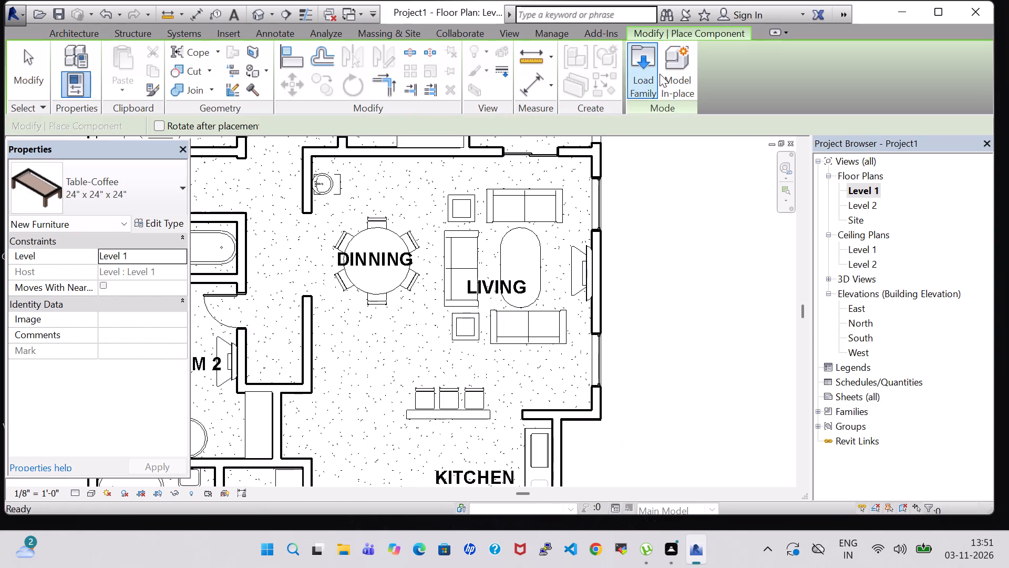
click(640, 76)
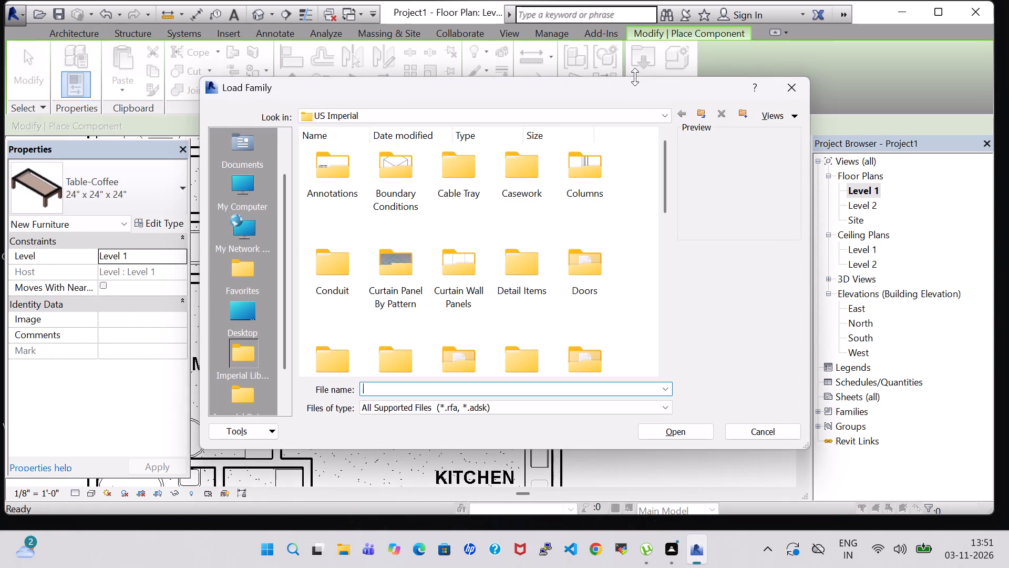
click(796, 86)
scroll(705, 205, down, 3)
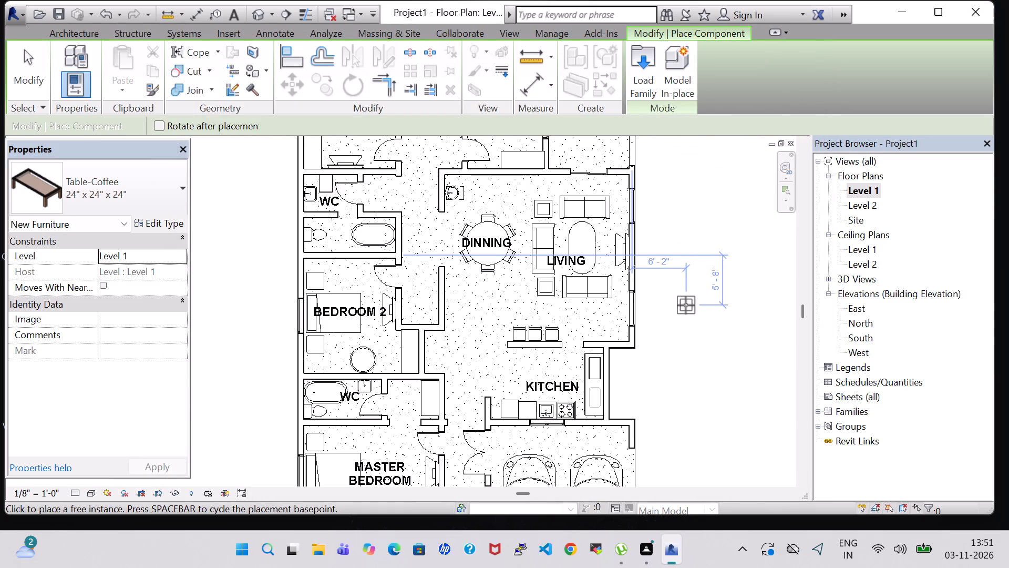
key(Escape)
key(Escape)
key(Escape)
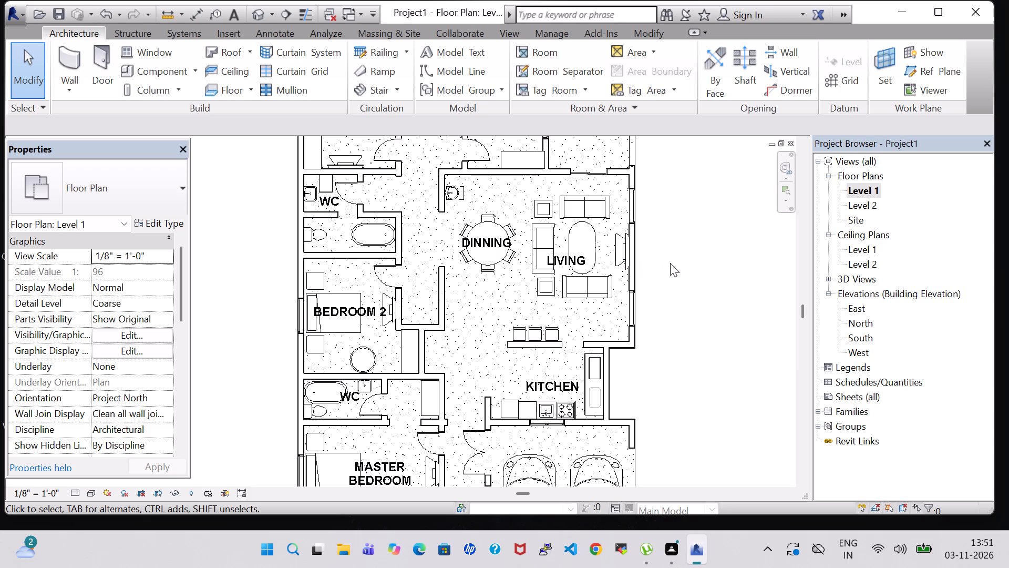
Load the round pedestal table family, the last one in the US Imperial library's Furniture Tables folder.
middle_drag(670, 263, 644, 272)
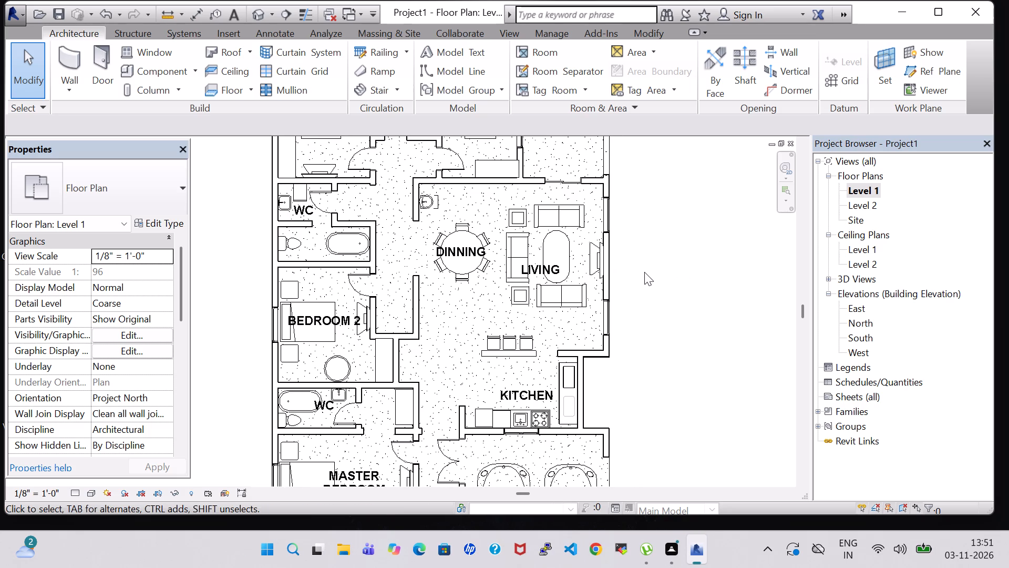
scroll(644, 272, down, 2)
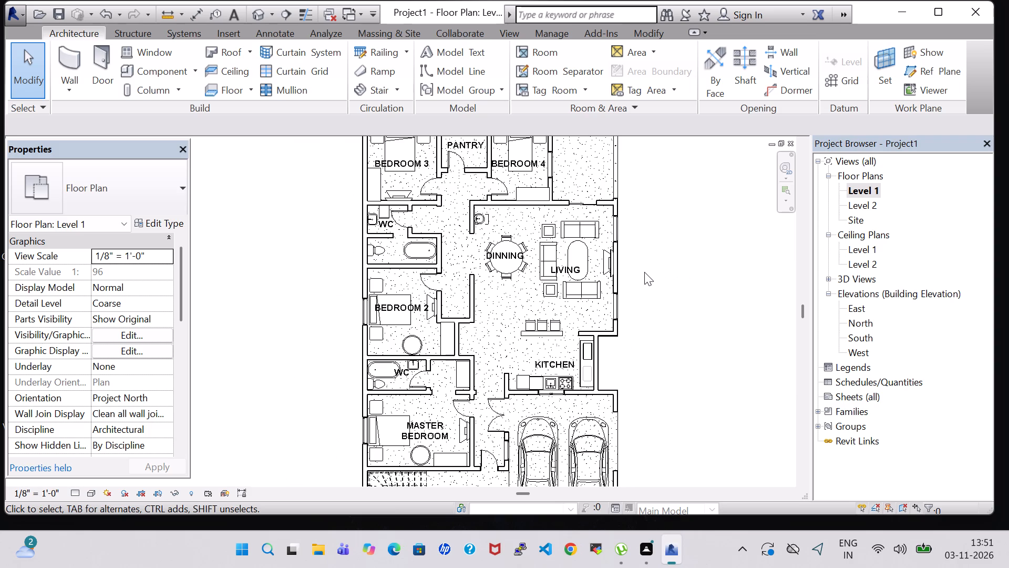
click(140, 63)
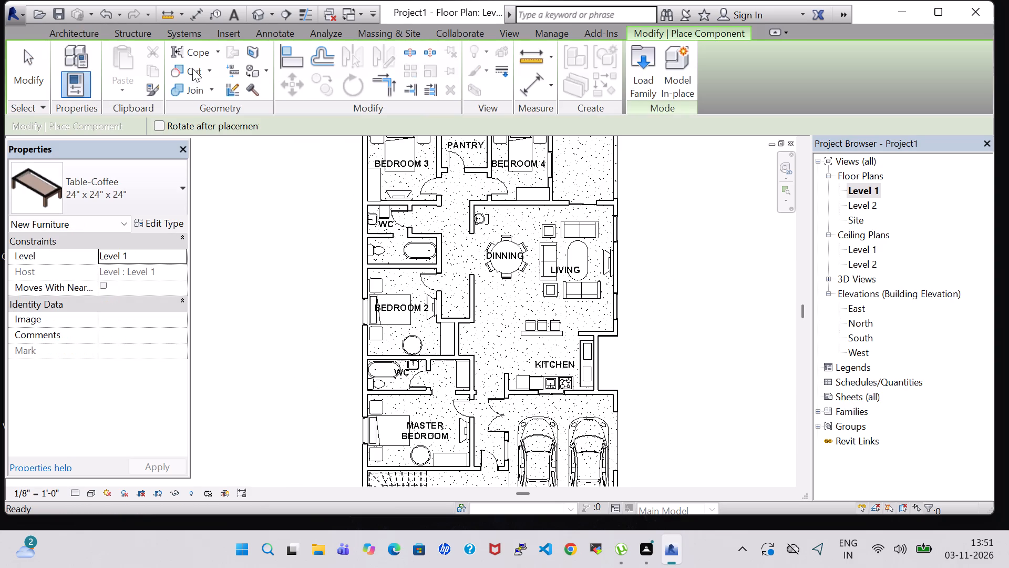
click(632, 63)
scroll(611, 204, down, 1)
double_click(586, 211)
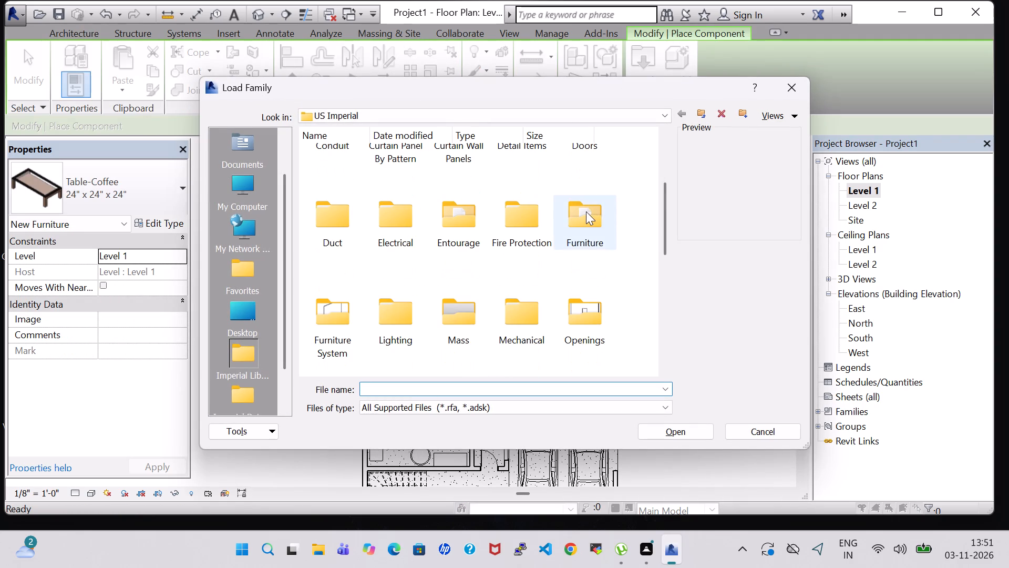
double_click(532, 159)
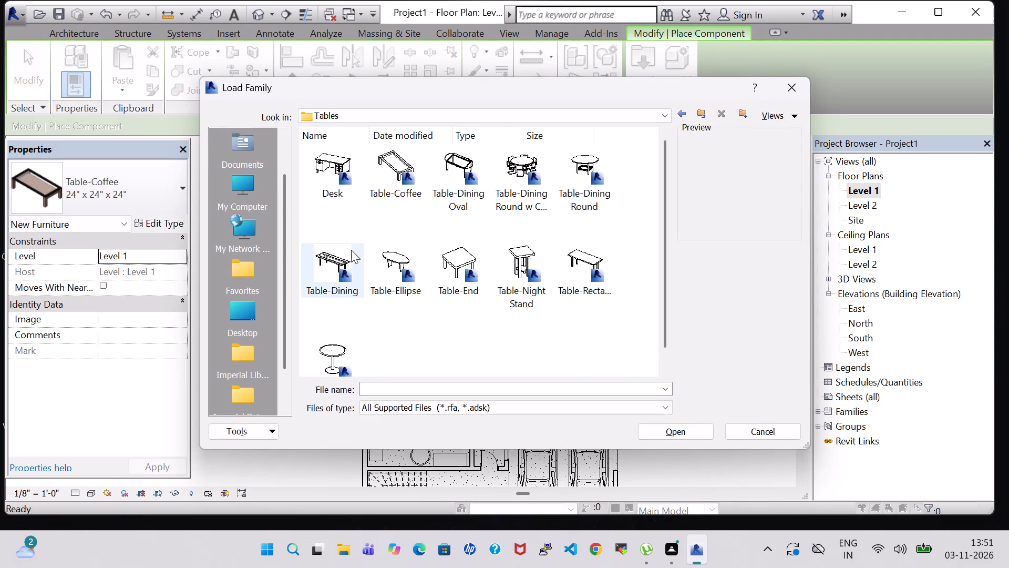
click(323, 346)
click(654, 432)
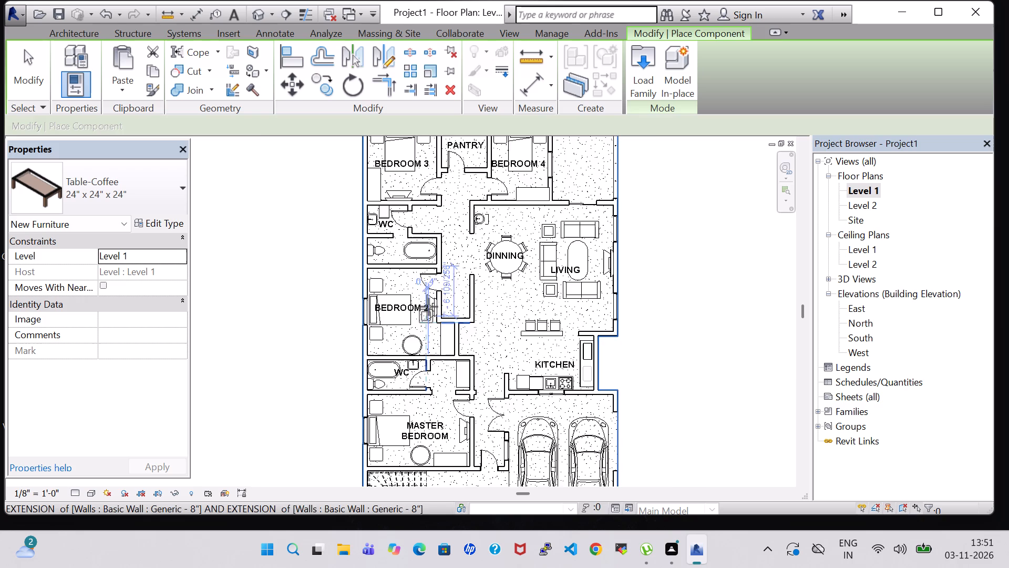
Place a 24" x 24" x 24" coffee table in the small alcove between Bedroom 2 and the dining area.
scroll(450, 296, up, 6)
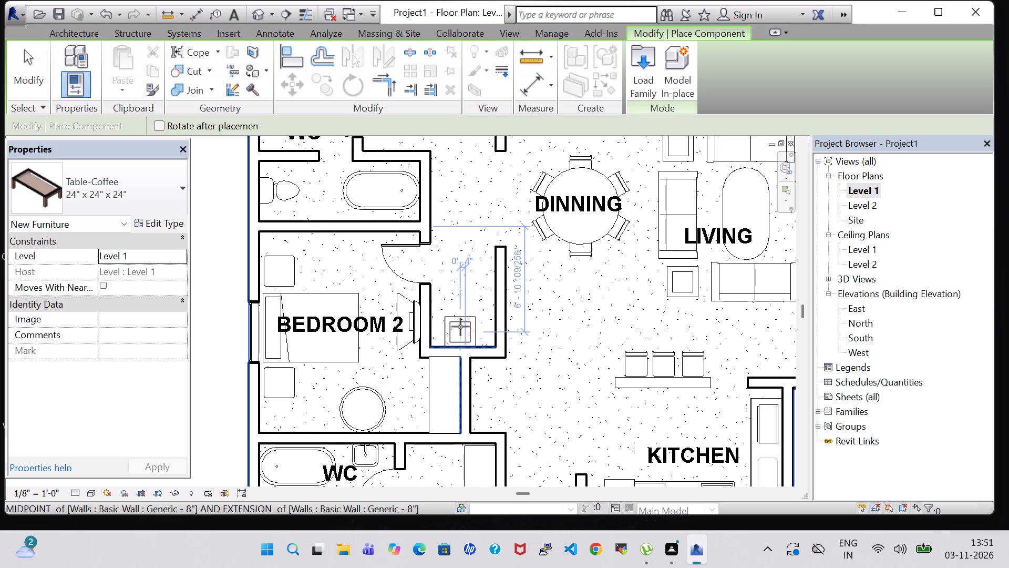
click(462, 325)
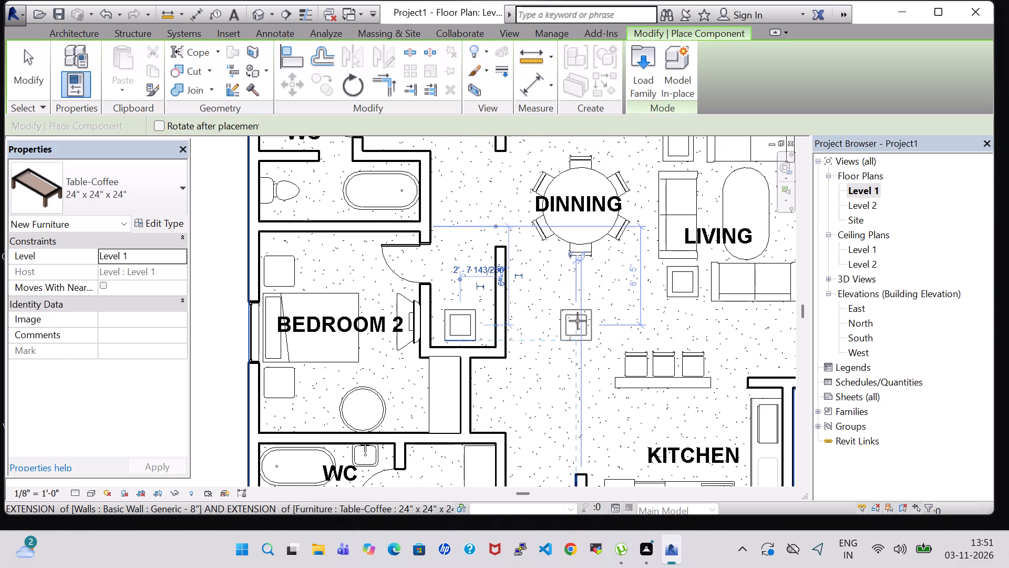
key(Escape)
key(Escape)
scroll(564, 318, down, 4)
Change the alcove's coffee table to the Table-Round 36" Diameter type.
click(502, 320)
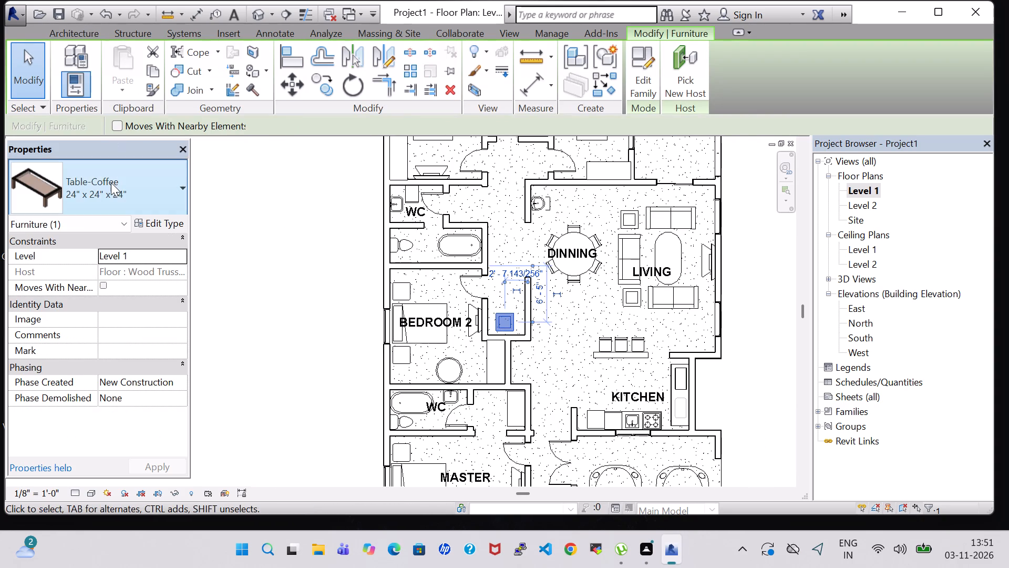
click(111, 182)
scroll(115, 261, down, 3)
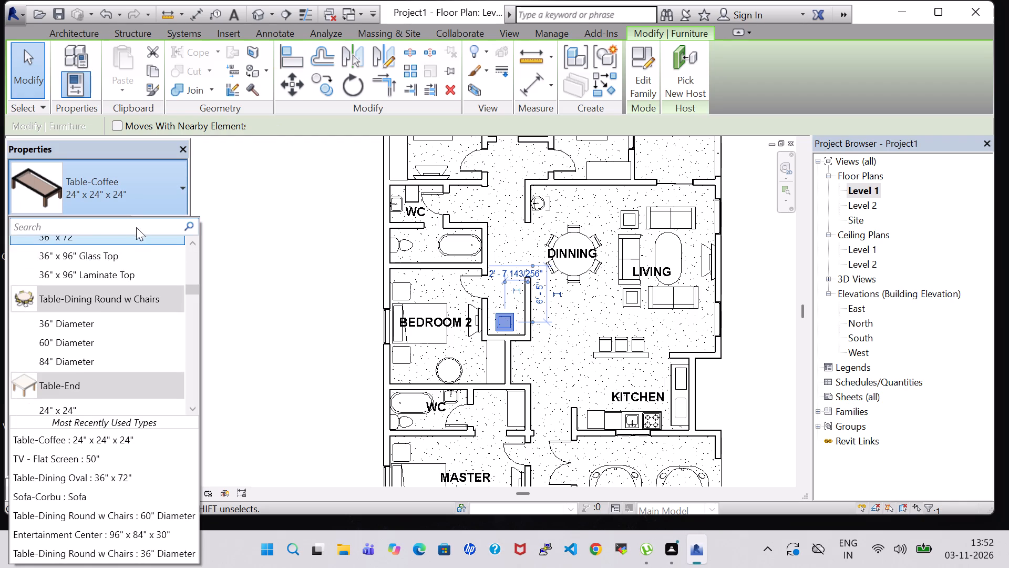
scroll(136, 237, down, 4)
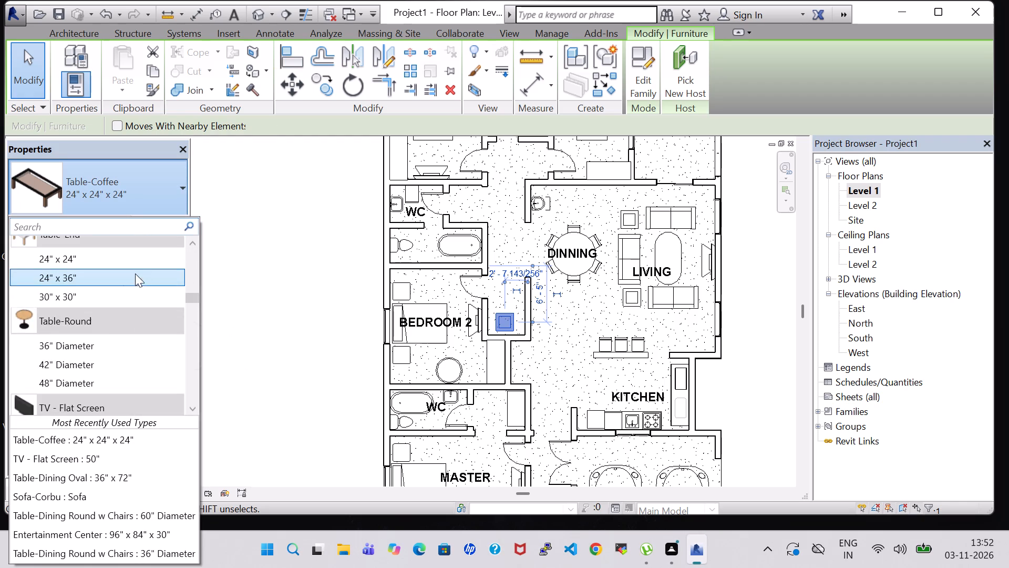
click(104, 343)
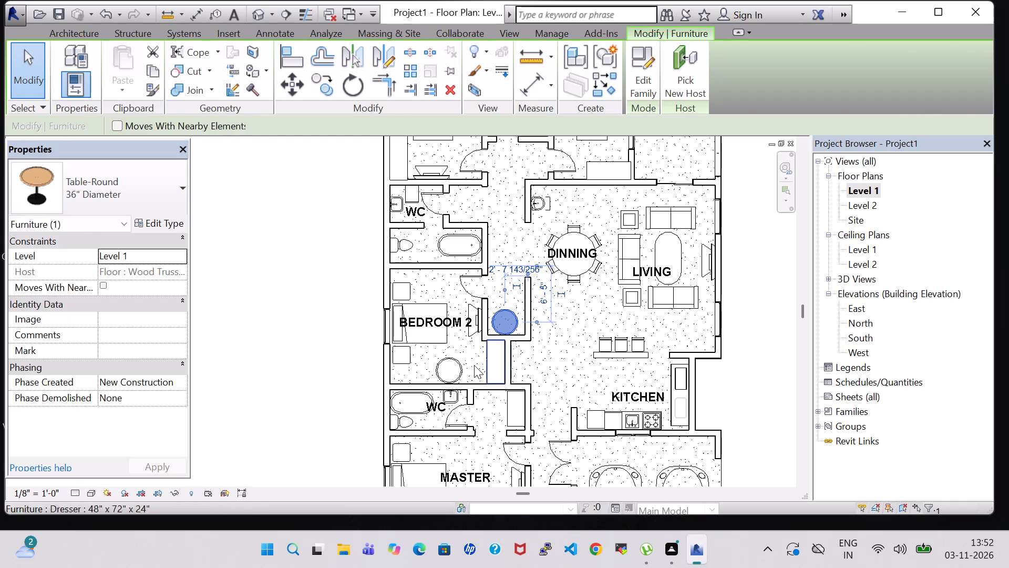
key(Escape)
Nudge the round table in the alcove one increment up, one right and one back left.
click(507, 318)
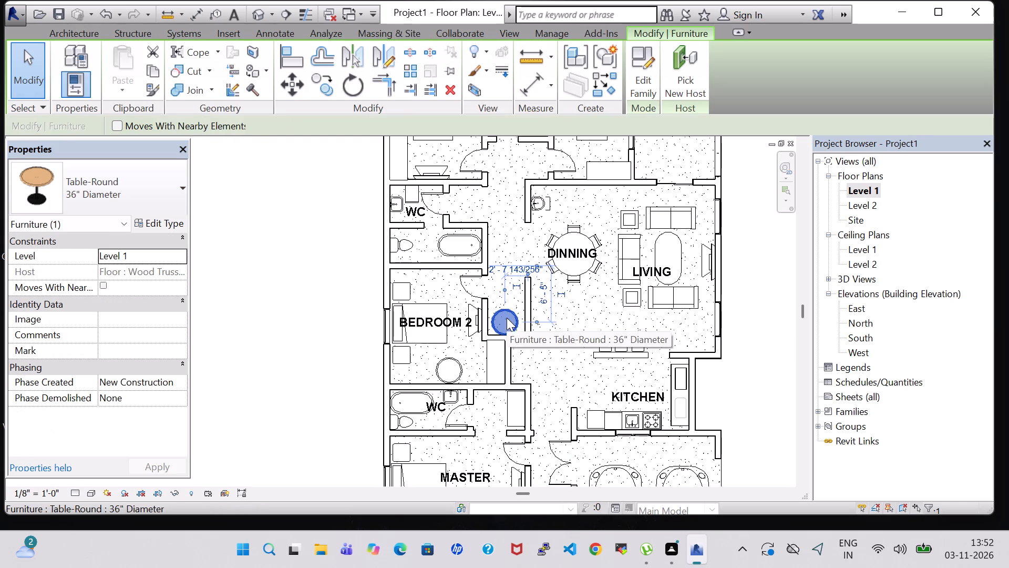
key(Up)
key(Right)
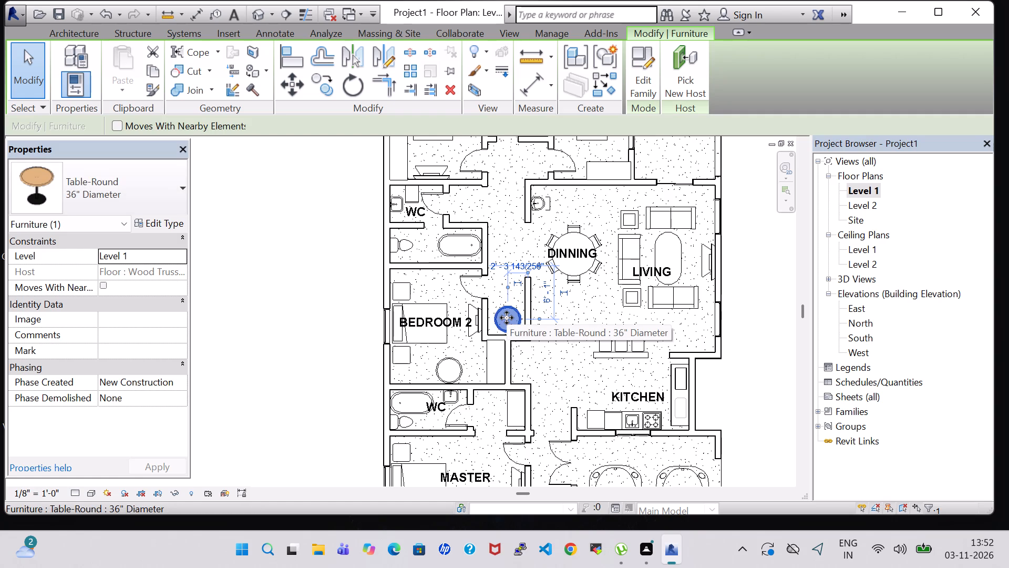
key(Left)
click(314, 320)
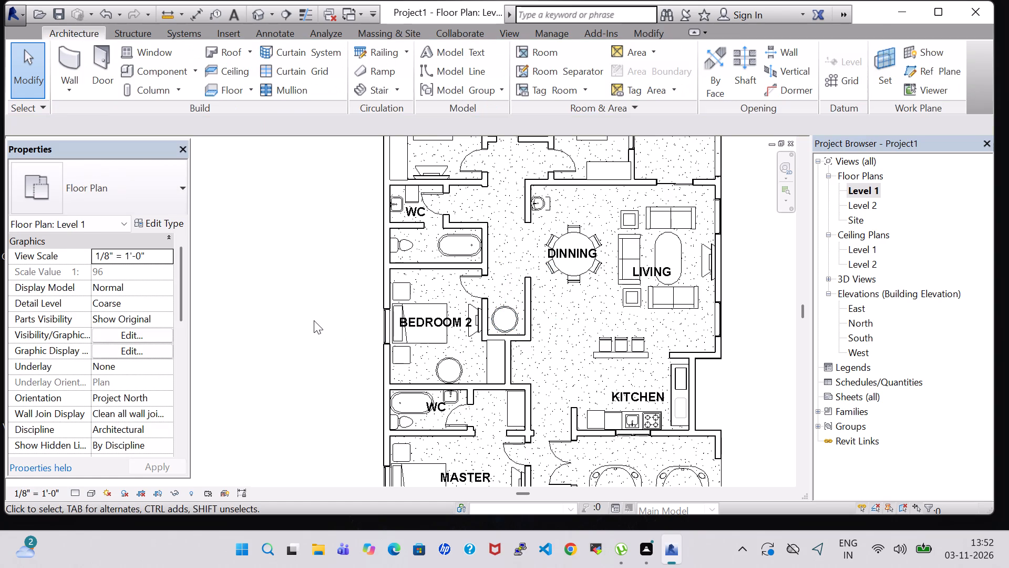
Load the Chair-Executive family from the US Imperial library's Furniture Seating folder.
scroll(314, 320, down, 3)
middle_drag(611, 342, 609, 296)
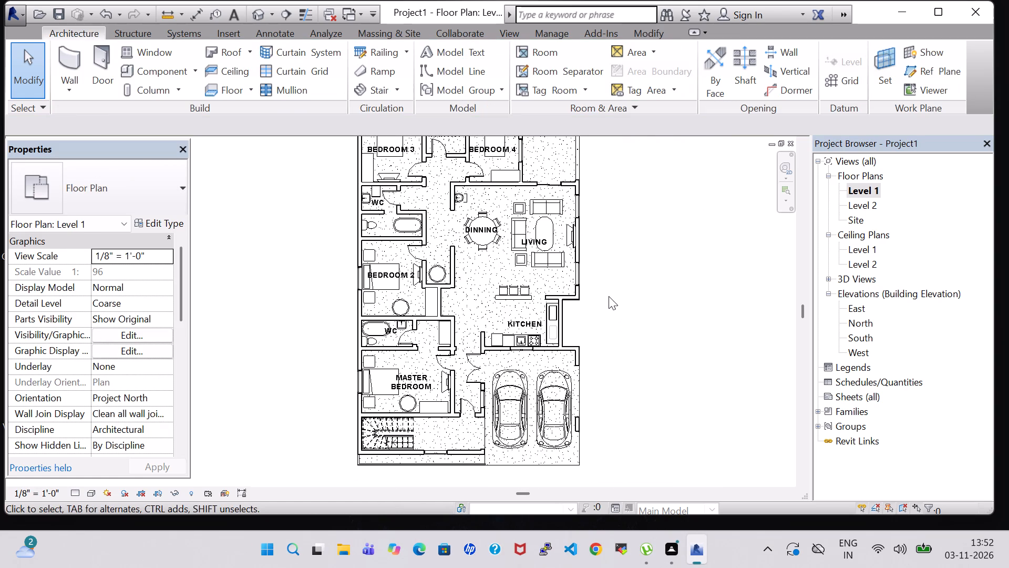
scroll(398, 391, up, 1)
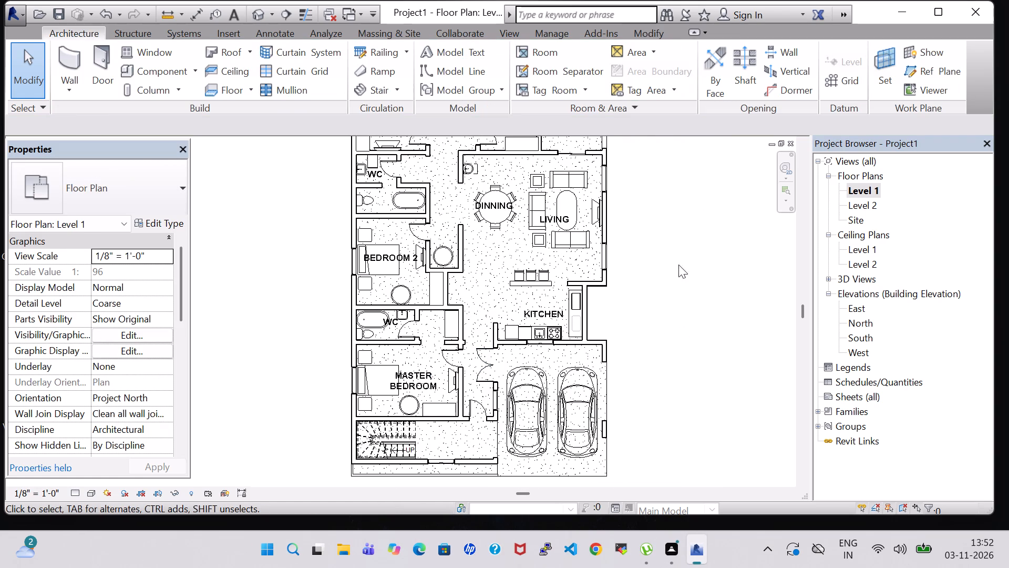
middle_drag(683, 246, 671, 278)
scroll(671, 278, down, 1)
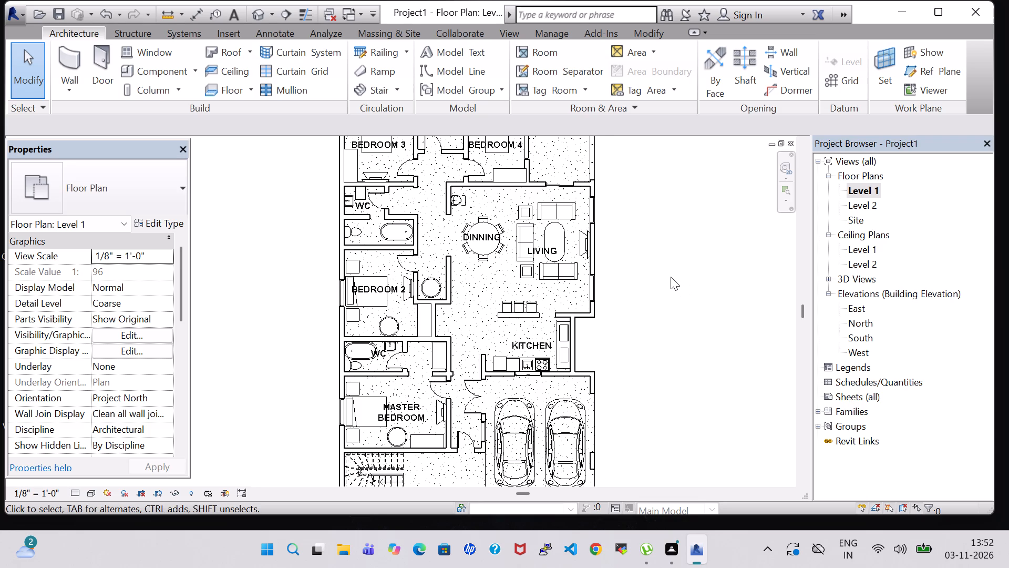
middle_drag(677, 252, 648, 291)
middle_drag(648, 291, 610, 347)
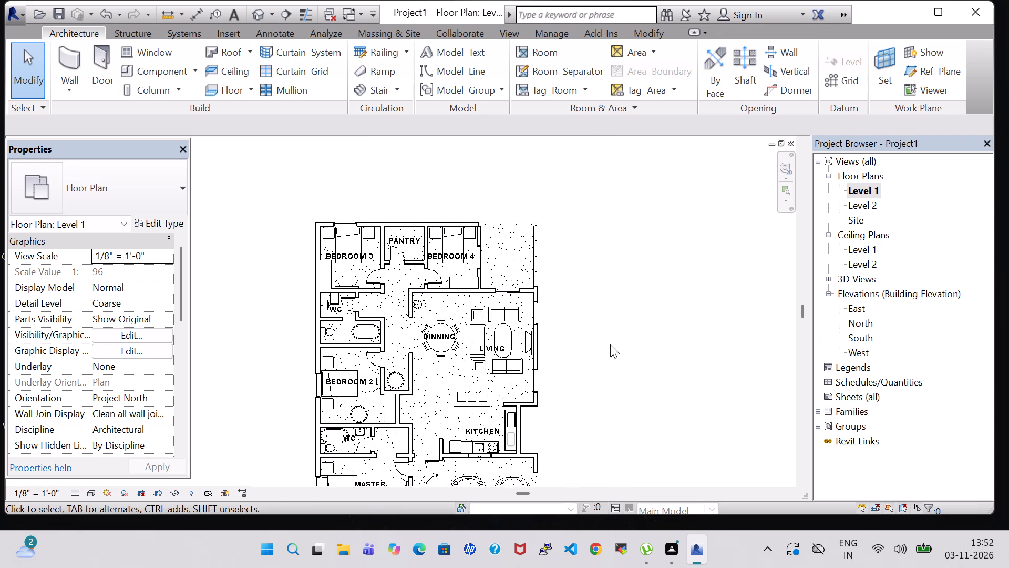
click(153, 72)
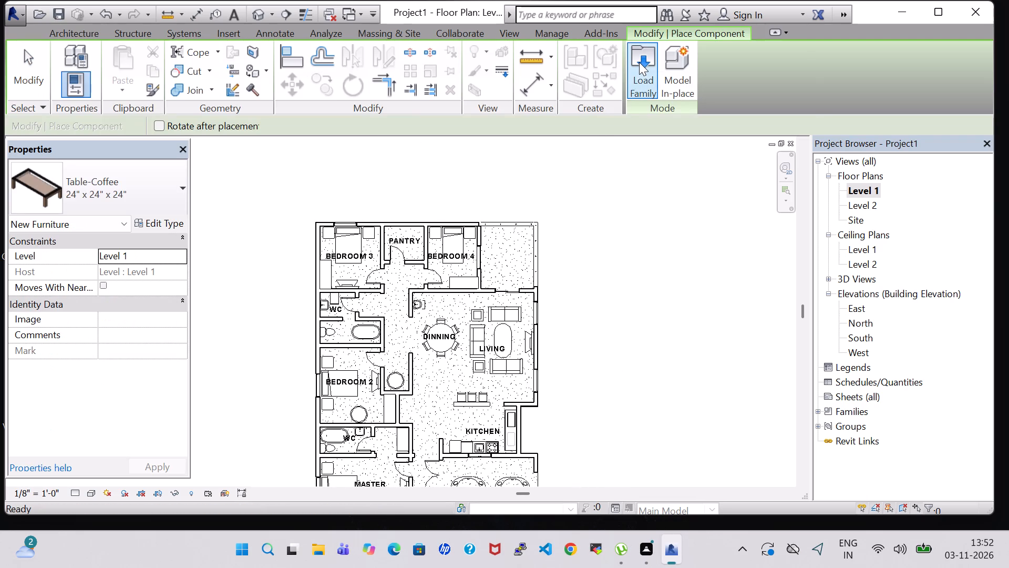
click(639, 62)
scroll(615, 213, down, 1)
double_click(593, 209)
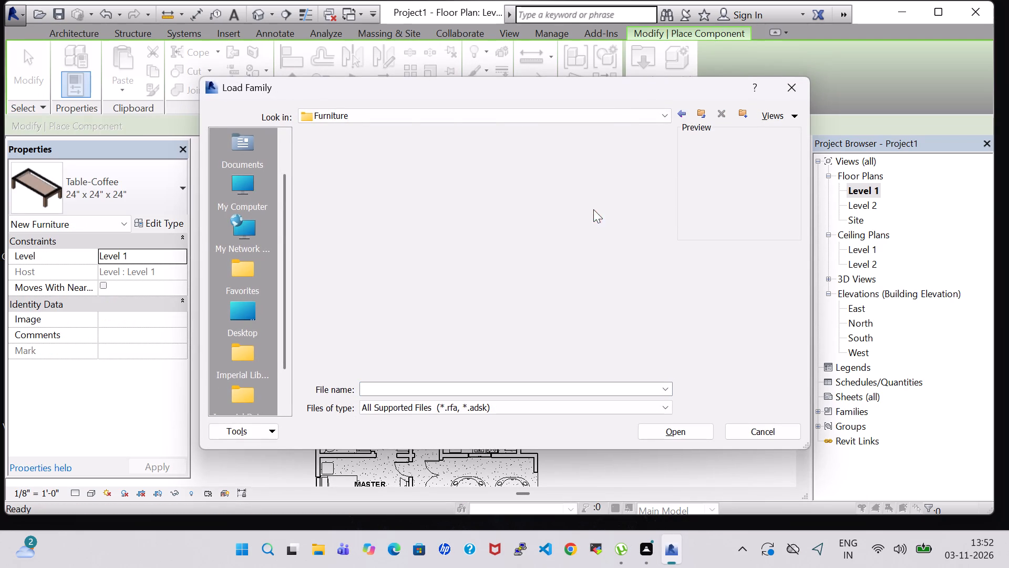
double_click(402, 169)
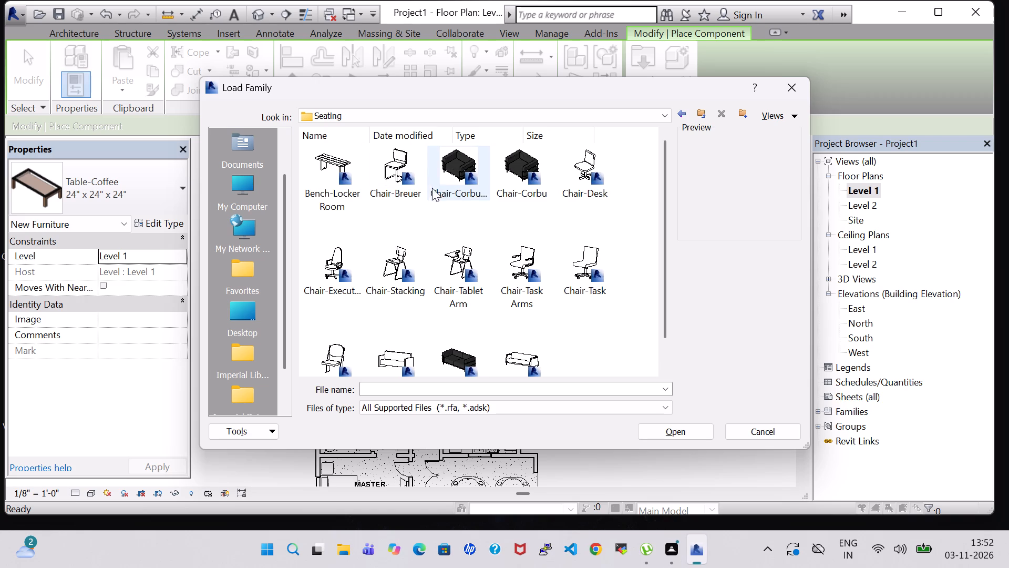
click(312, 283)
click(690, 428)
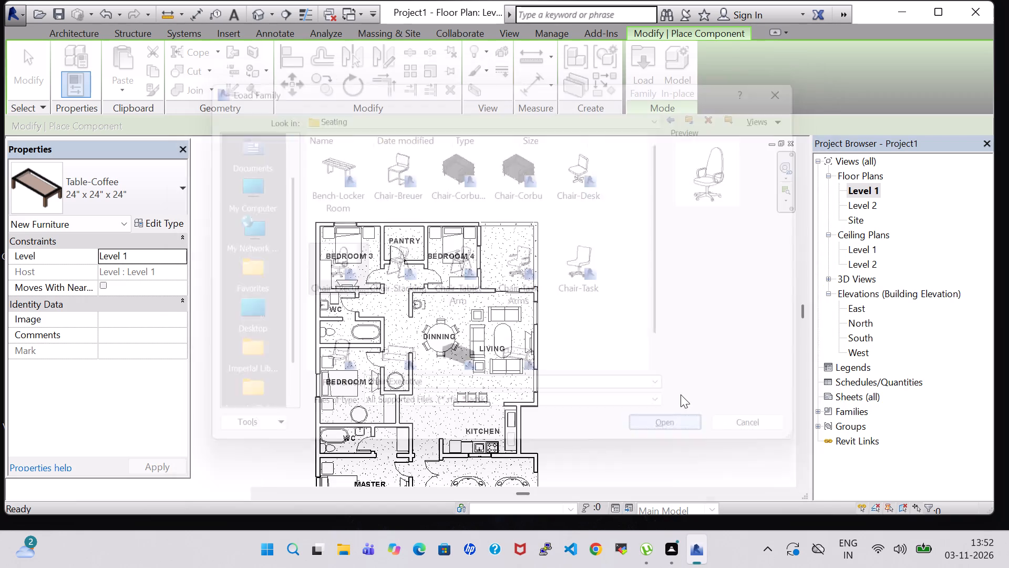
scroll(518, 282, up, 2)
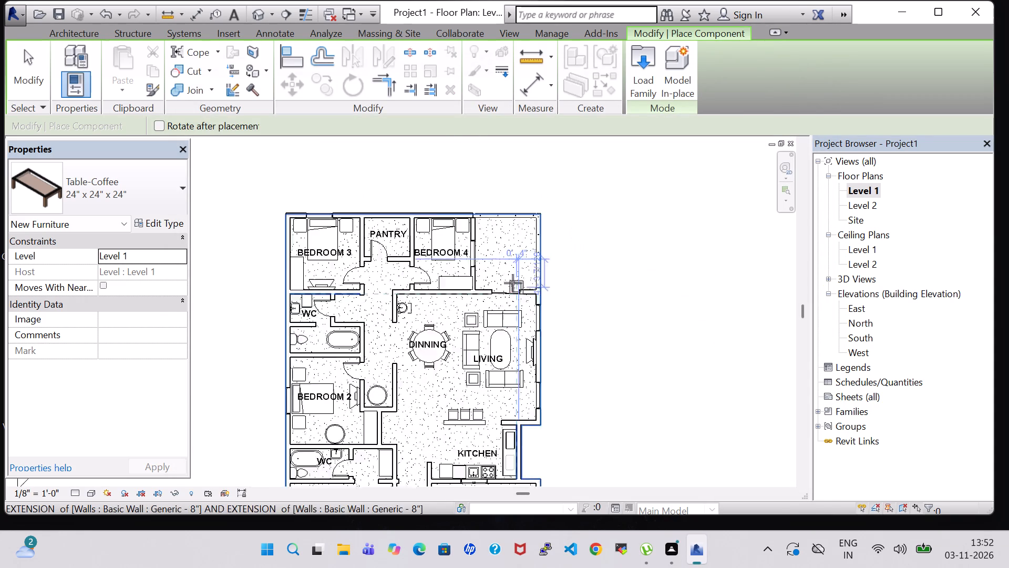
scroll(513, 283, up, 2)
key(Escape)
key(Escape)
key(Escape)
Place three Chair-Executive chairs in a column on the balcony, backs against Bedroom 4's wall and facing away from it.
click(157, 67)
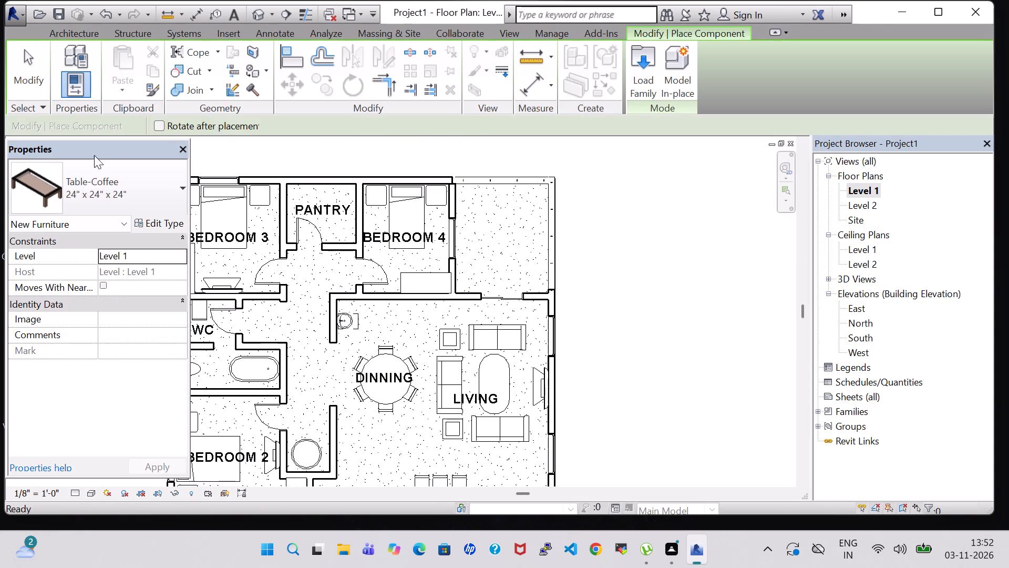
click(93, 192)
text(ch)
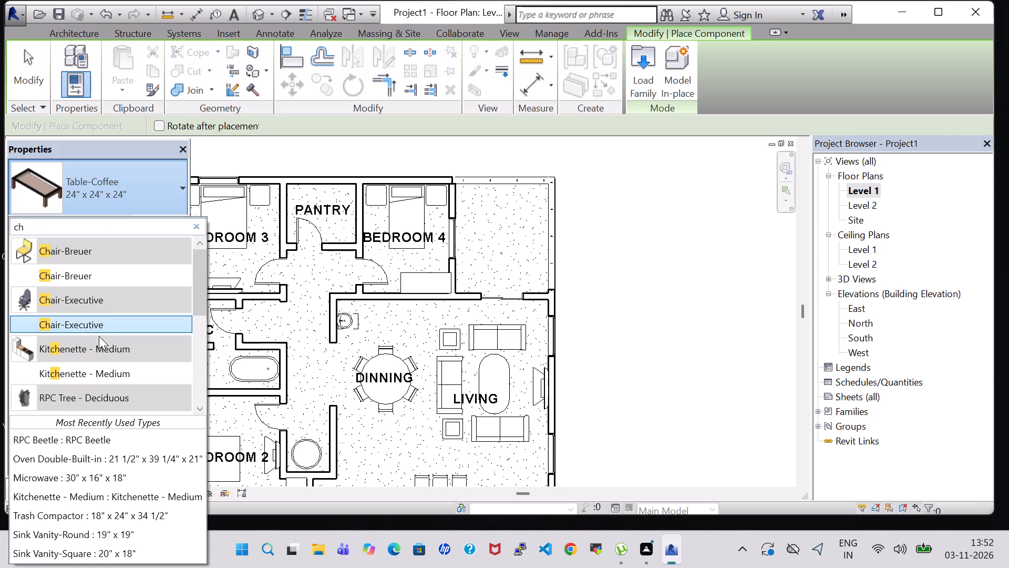
click(93, 324)
scroll(458, 232, up, 5)
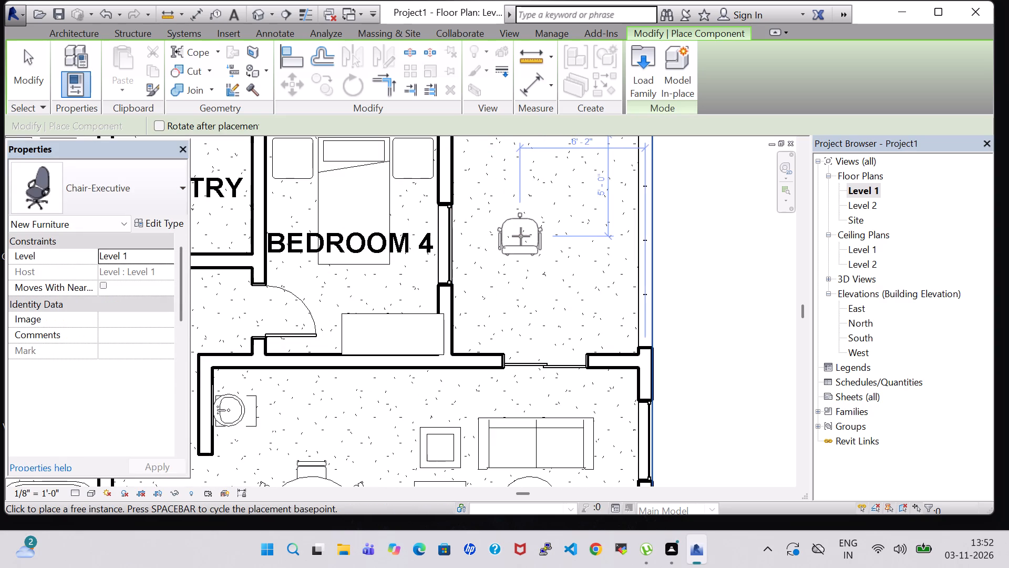
key(space)
key(space)
scroll(500, 235, up, 1)
key(space)
middle_drag(500, 235, 475, 302)
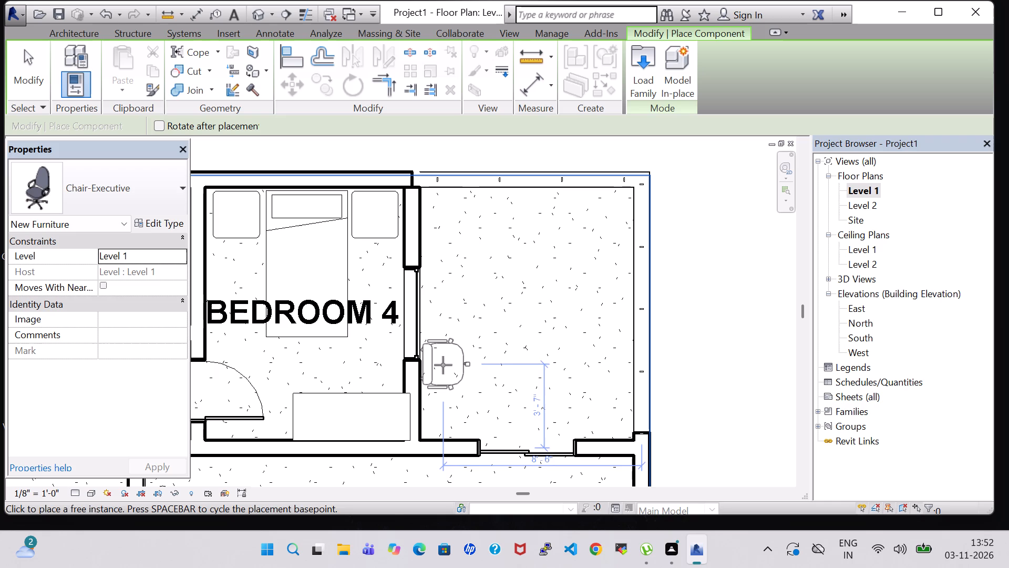
click(443, 365)
click(442, 296)
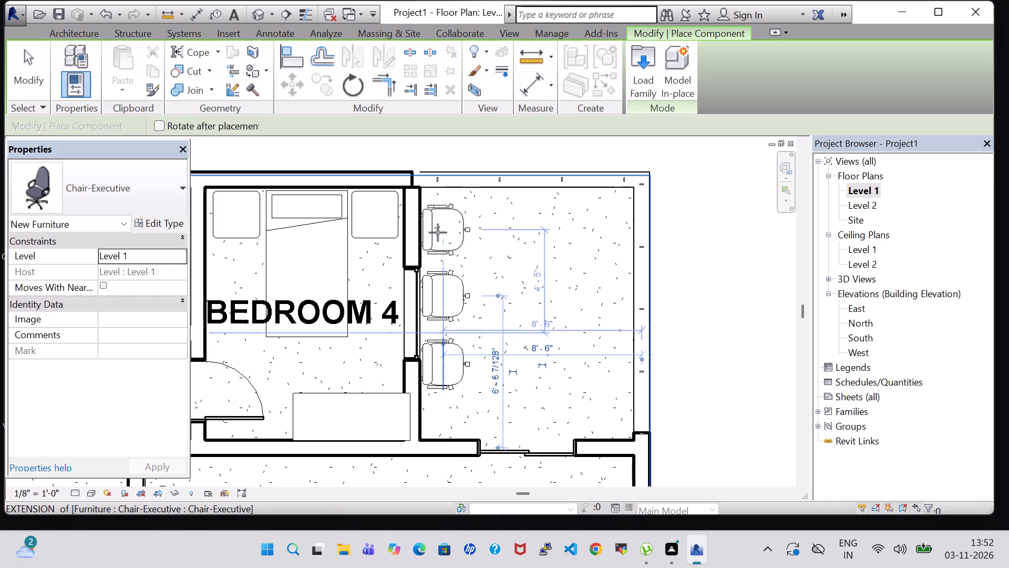
click(438, 234)
key(Escape)
key(Escape)
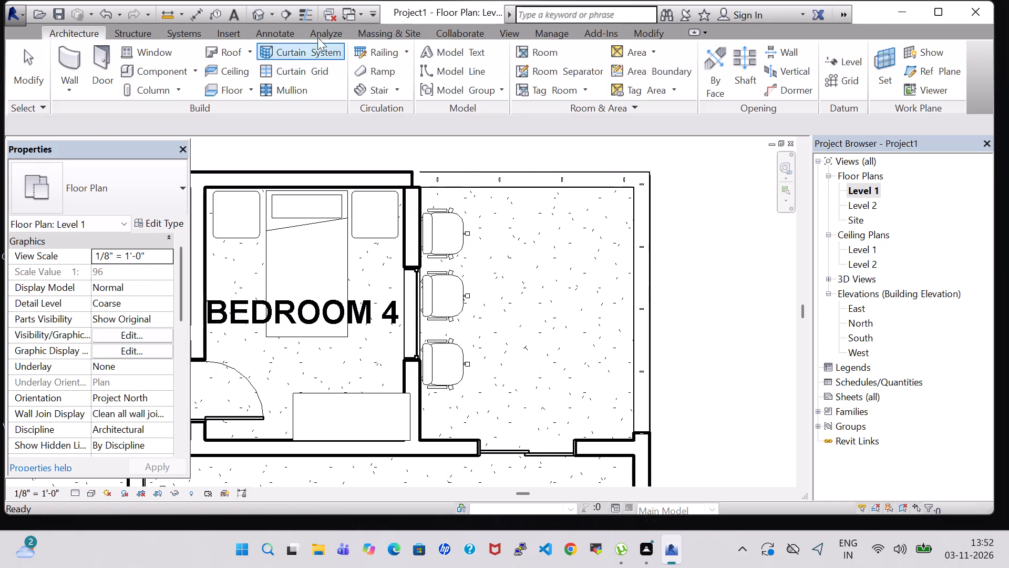
Inspect the balcony chairs and furnished rooms in the 3D view, and return to the Level 1 floor plan.
click(258, 17)
scroll(686, 322, down, 4)
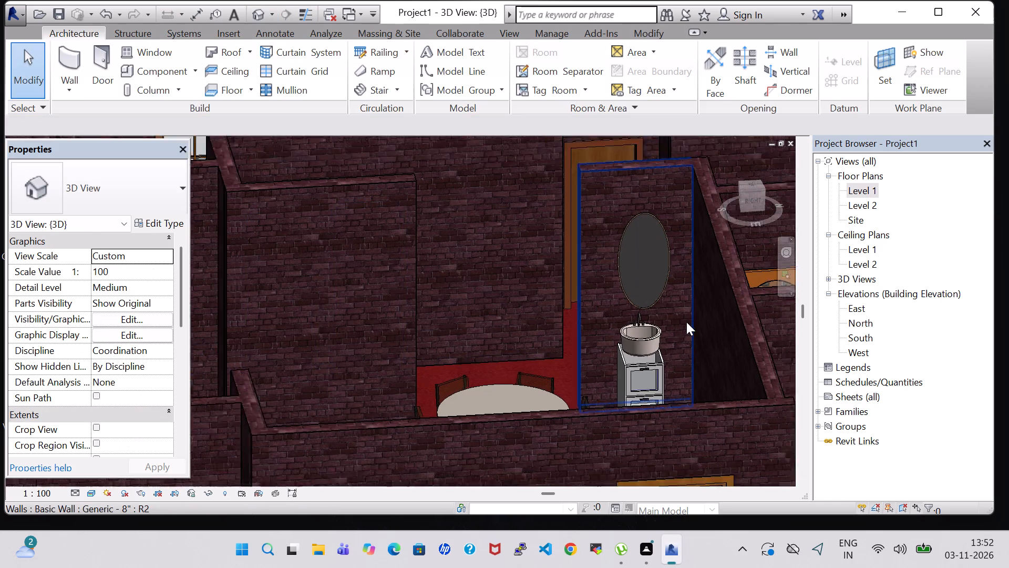
scroll(686, 322, down, 5)
middle_drag(684, 317, 502, 333)
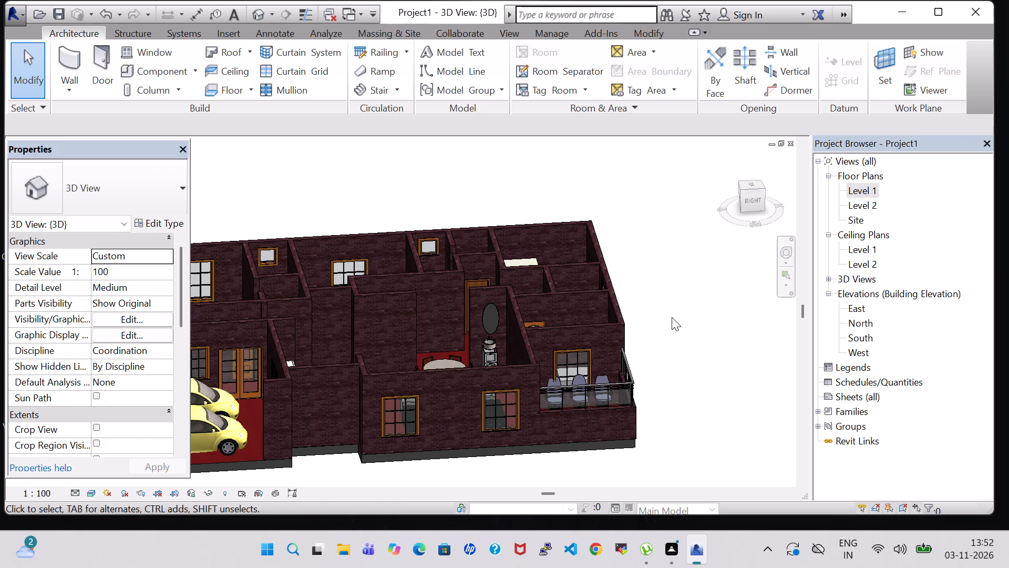
shift+middle_drag(672, 317, 666, 364)
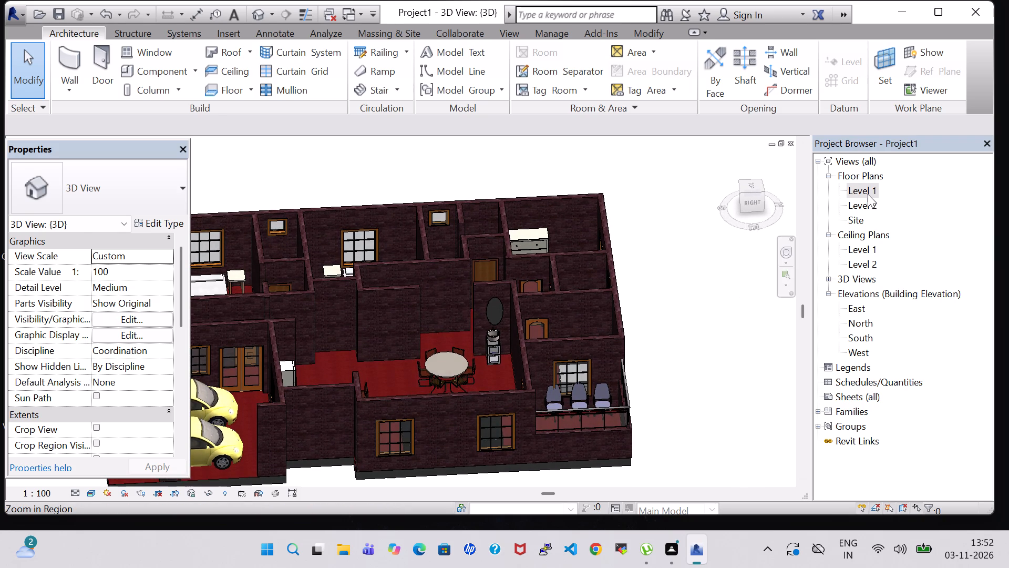
double_click(868, 194)
Load the Table-Dining family from the US Imperial library's Furniture Tables folder.
scroll(515, 251, down, 2)
click(163, 63)
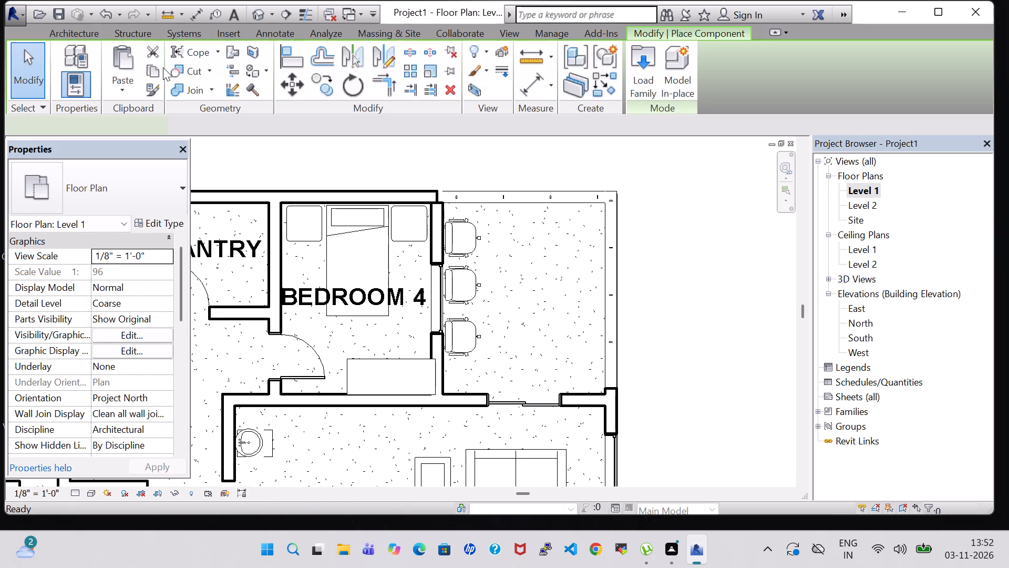
click(644, 77)
scroll(546, 245, down, 1)
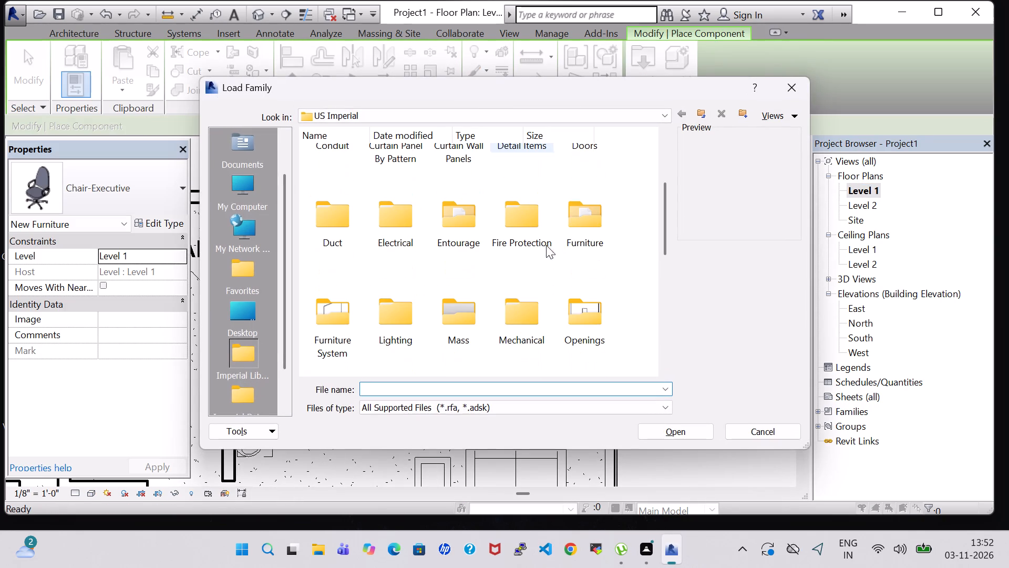
double_click(606, 220)
double_click(521, 175)
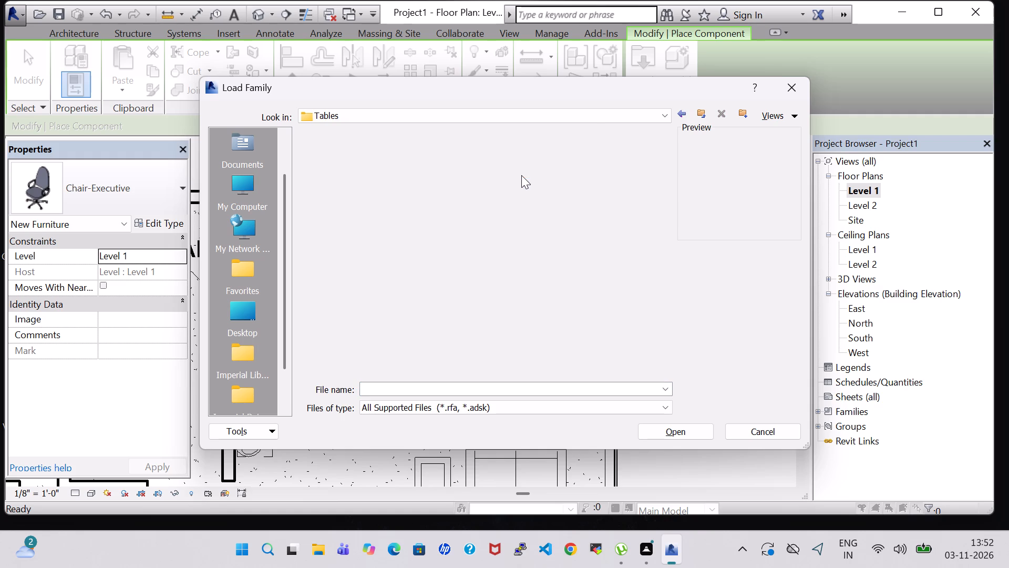
click(395, 175)
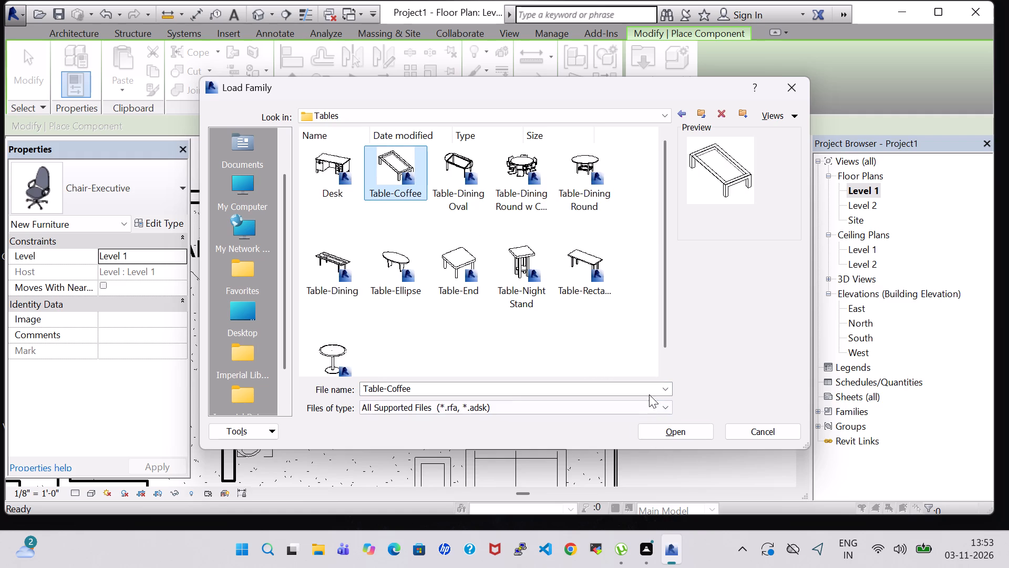
click(346, 258)
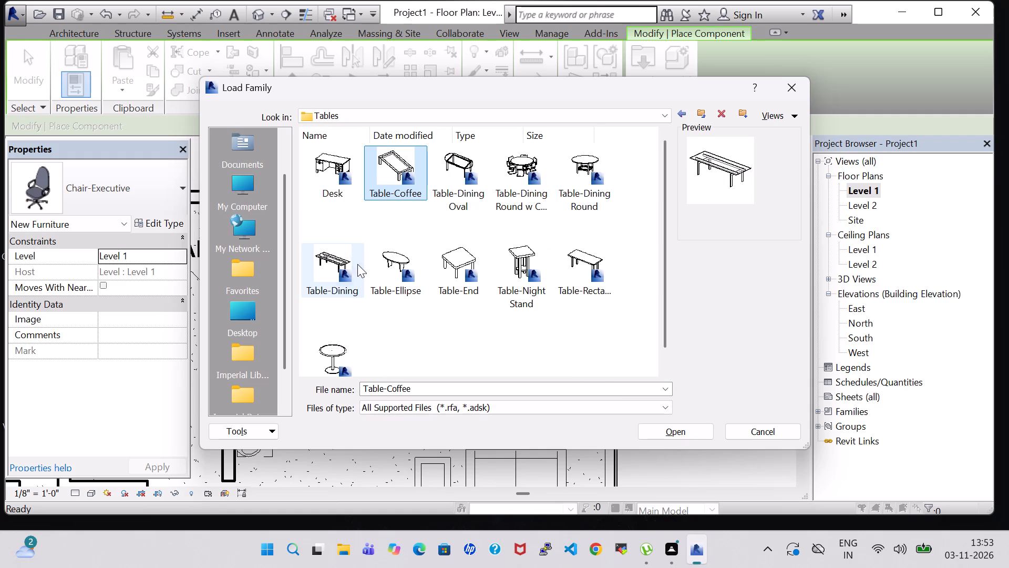
click(702, 440)
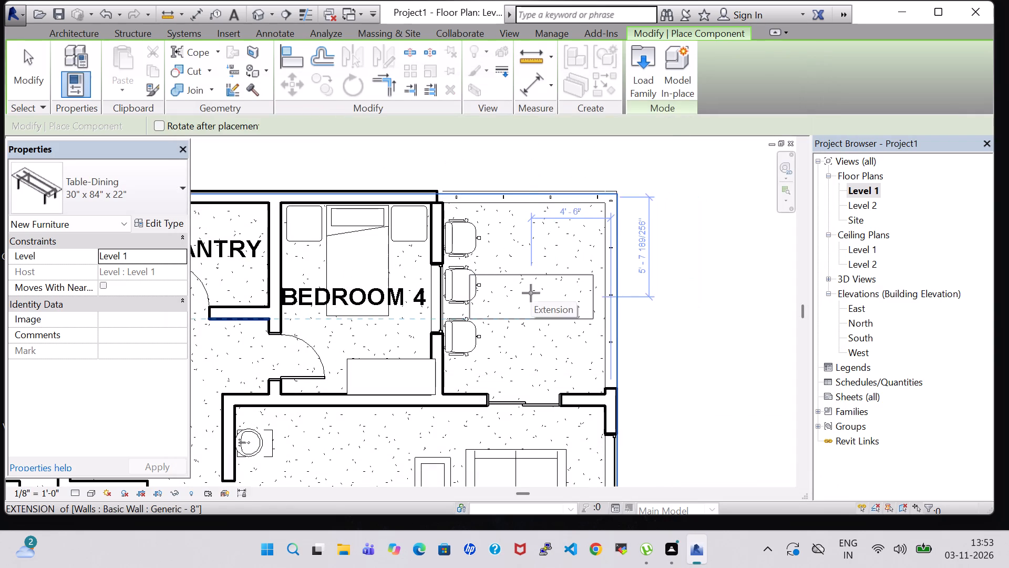
Place a 30" x 84" x 22" Table-Dining on the balcony, rotated upright in front of the three executive chairs.
key(space)
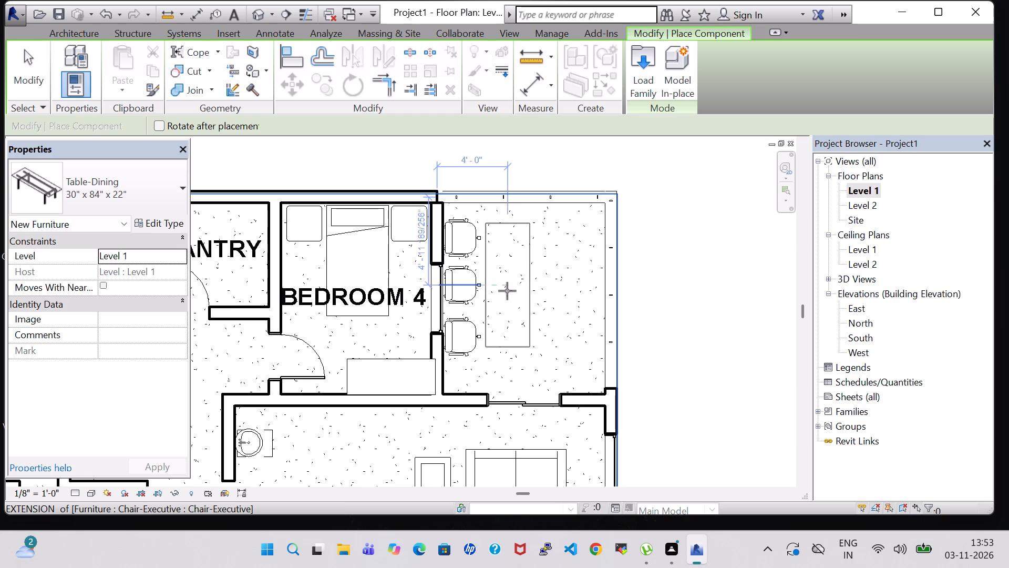
click(507, 291)
key(Escape)
key(Escape)
key(Escape)
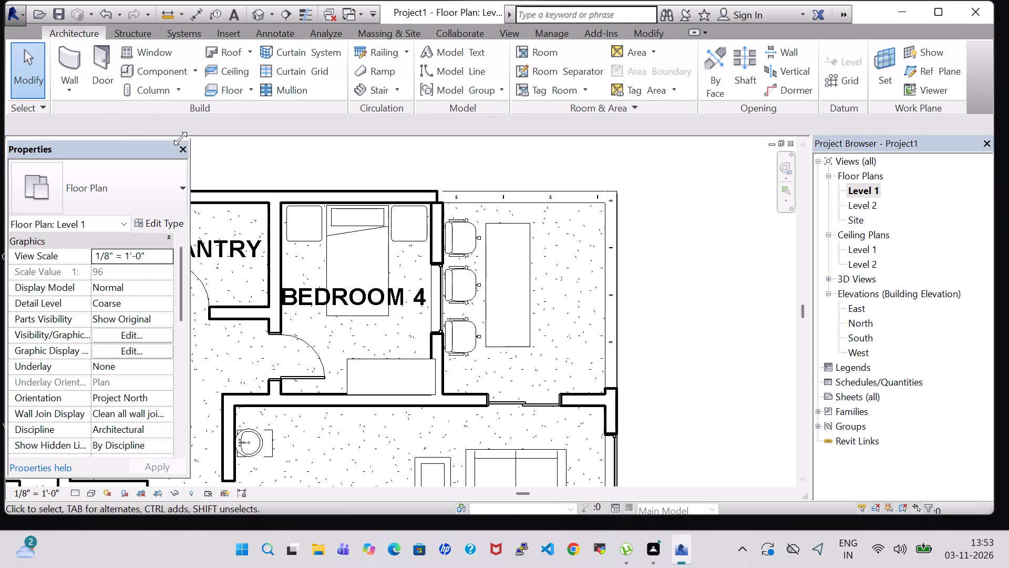
Load the RPC Shrub family from the US Imperial library's Planting folder.
click(163, 70)
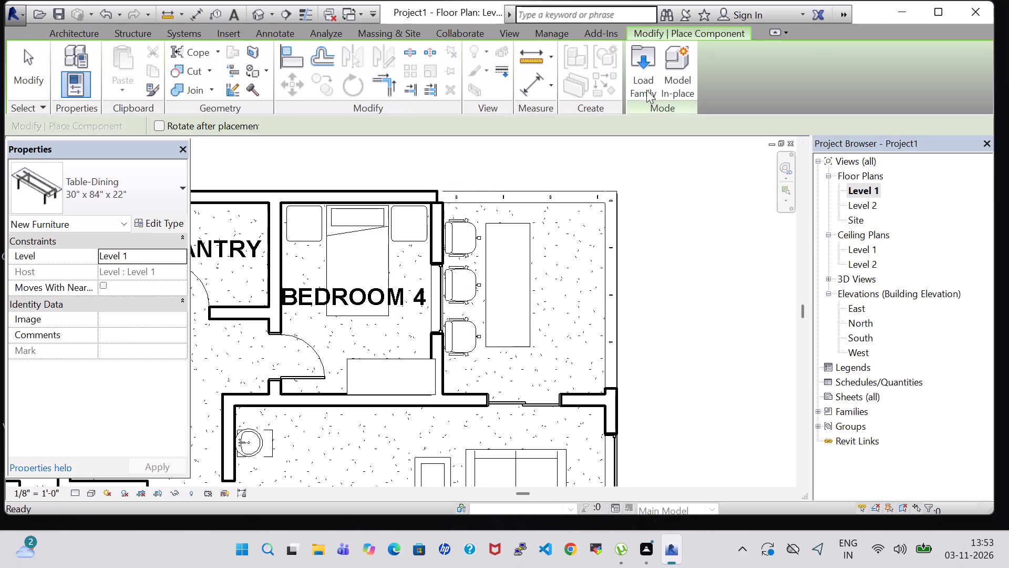
click(645, 89)
scroll(461, 225, down, 1)
scroll(564, 233, down, 1)
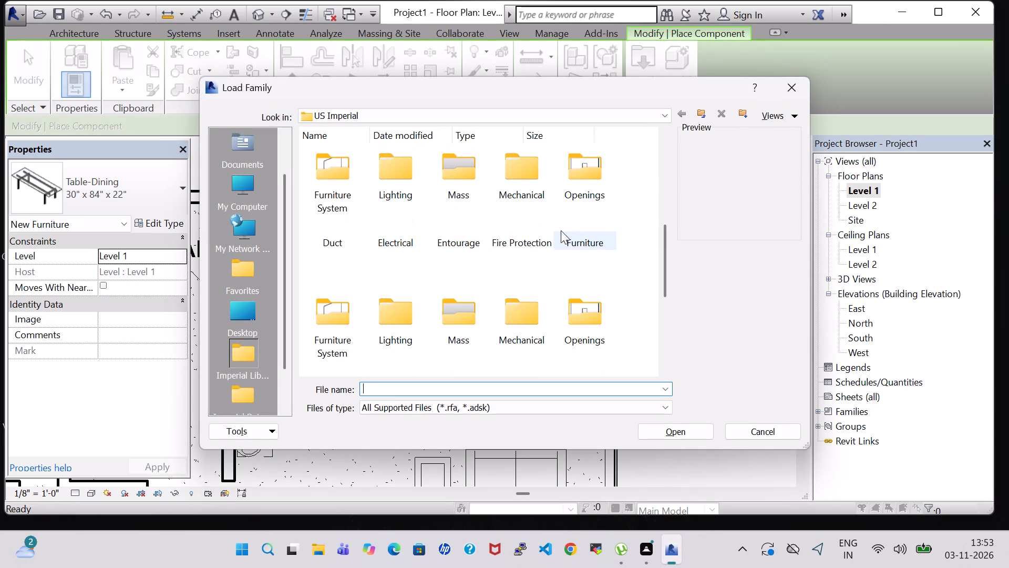
double_click(400, 269)
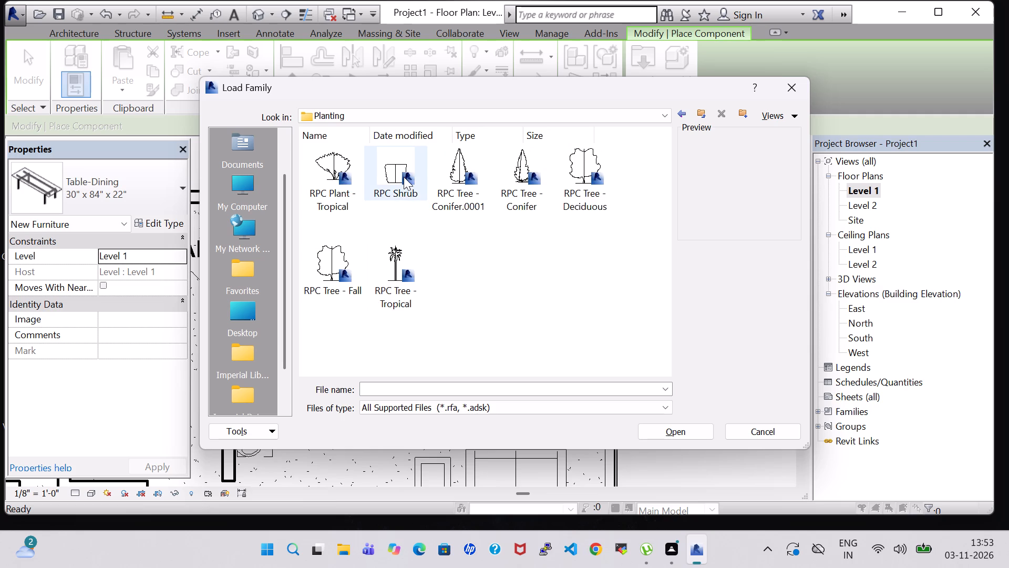
click(336, 171)
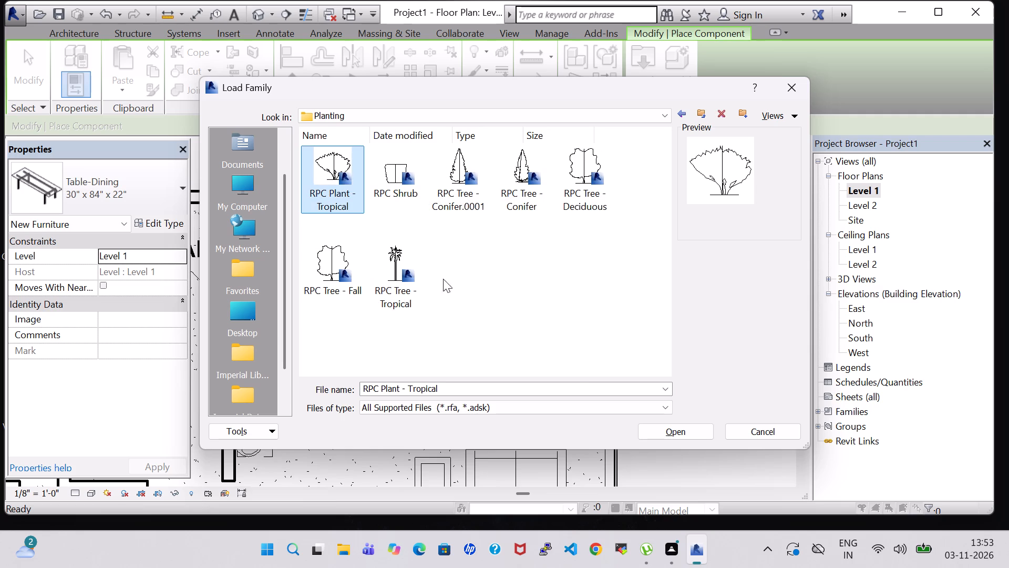
click(415, 187)
click(680, 433)
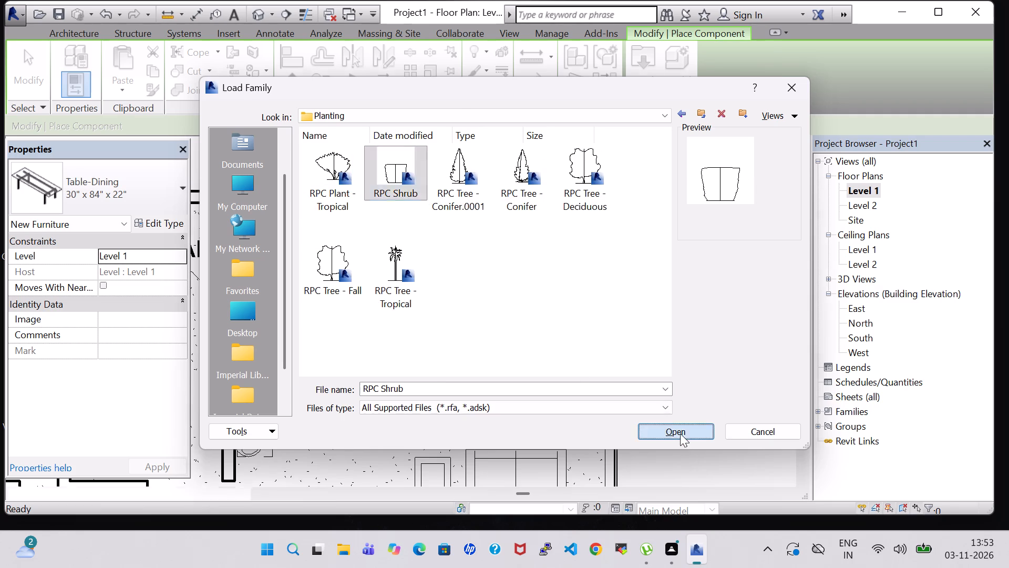
Place three Acacia 3'-6" RPC Shrubs in a column on the balcony between the dining table and outer railing, about 2'-4" from the railing.
scroll(580, 334, up, 4)
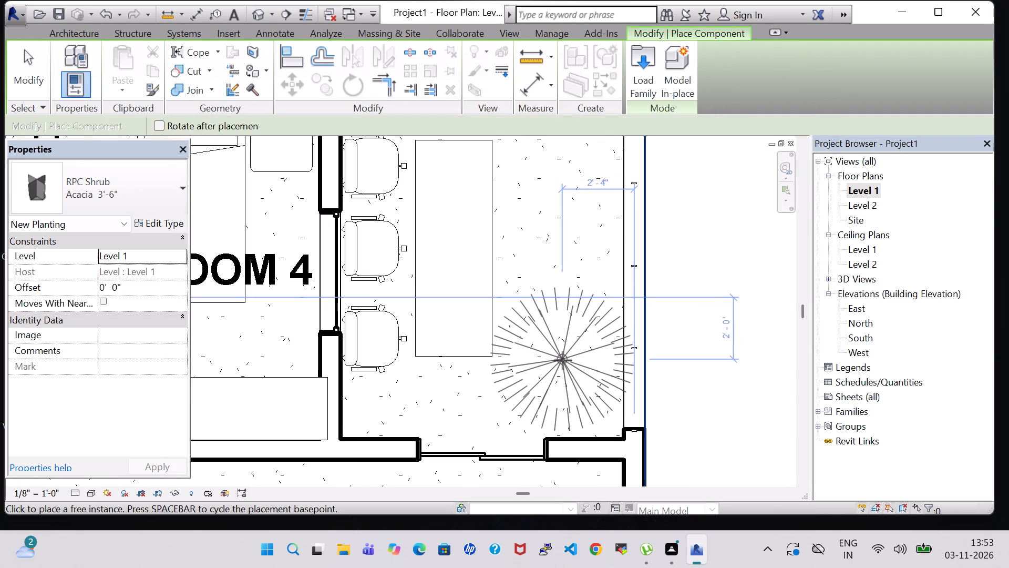
click(563, 360)
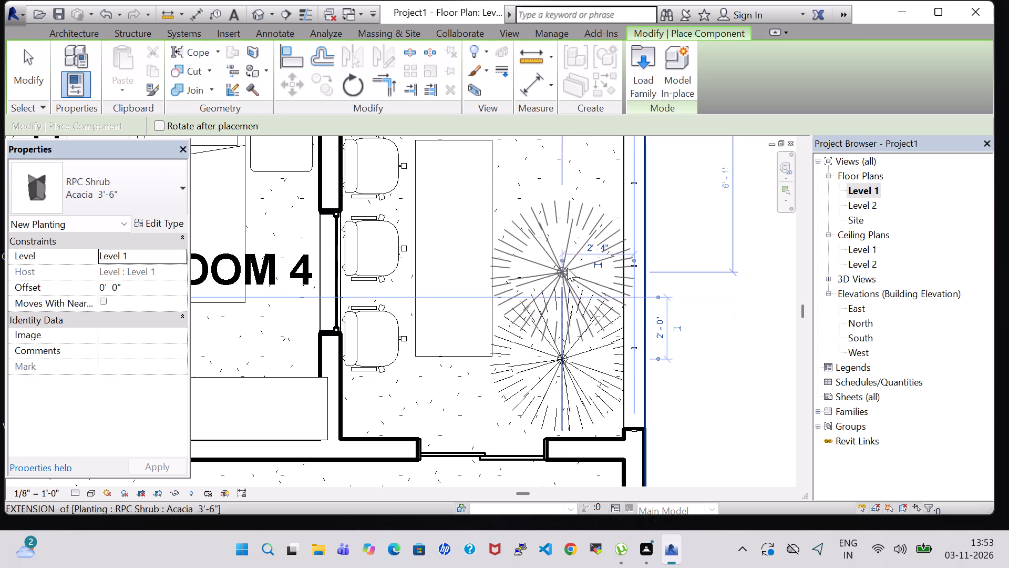
click(559, 259)
middle_drag(560, 255, 560, 262)
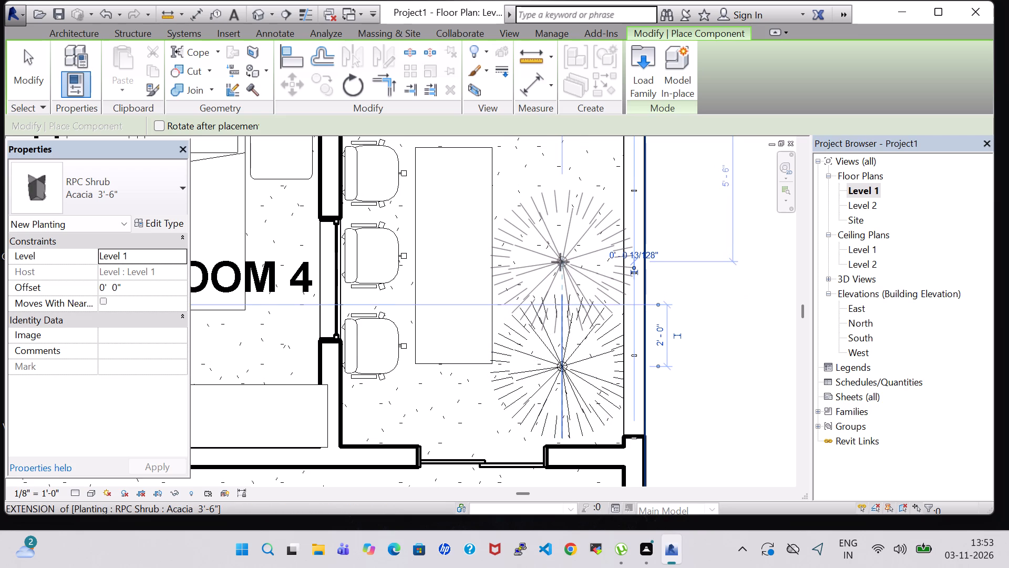
middle_drag(565, 210, 562, 276)
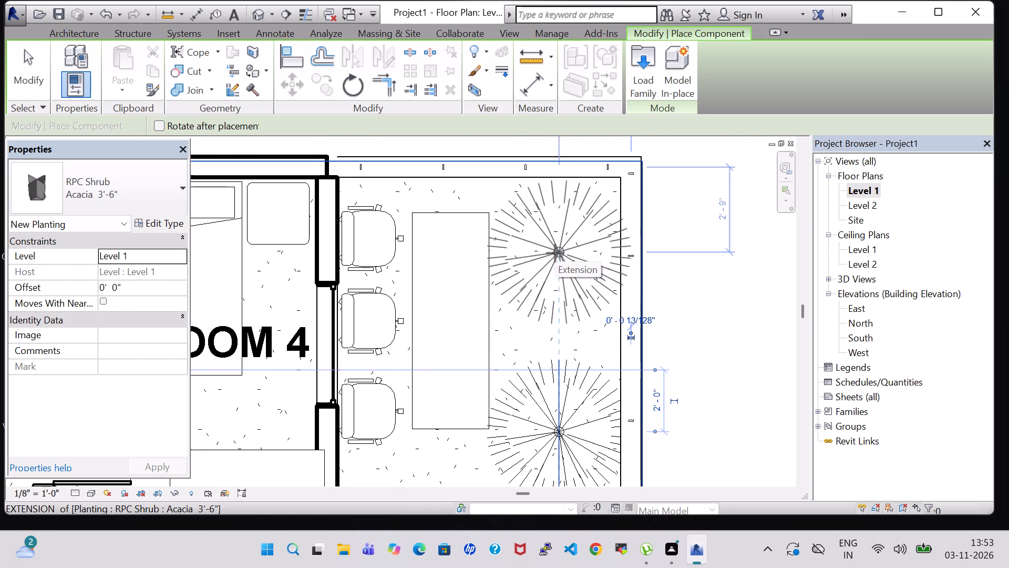
click(555, 253)
click(551, 337)
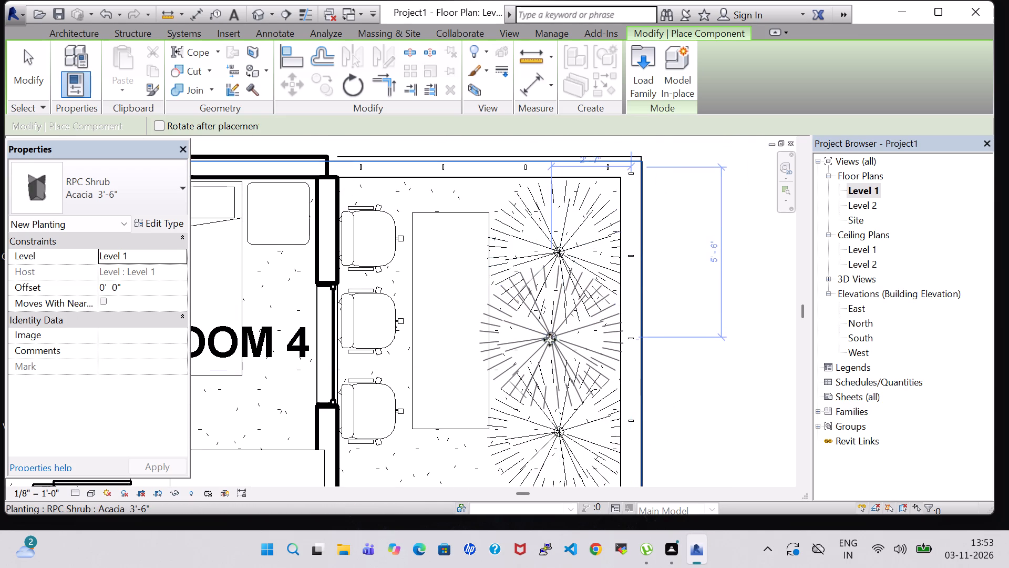
key(Escape)
key(Escape)
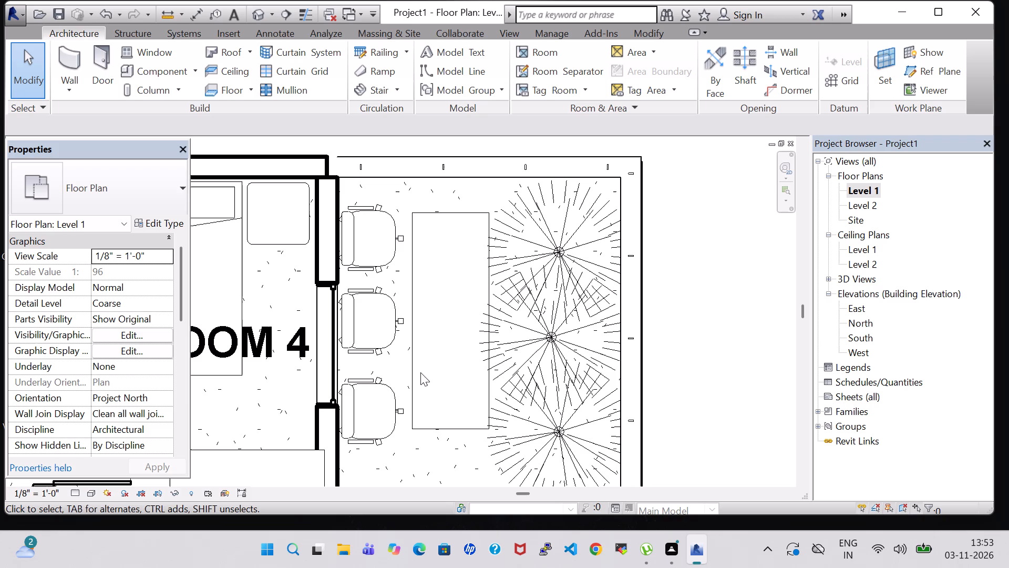
Nudge the balcony dining table toward the executive chairs, its centre about 3'-9" from Bedroom 4's wall.
click(414, 372)
key(Left)
key(Left)
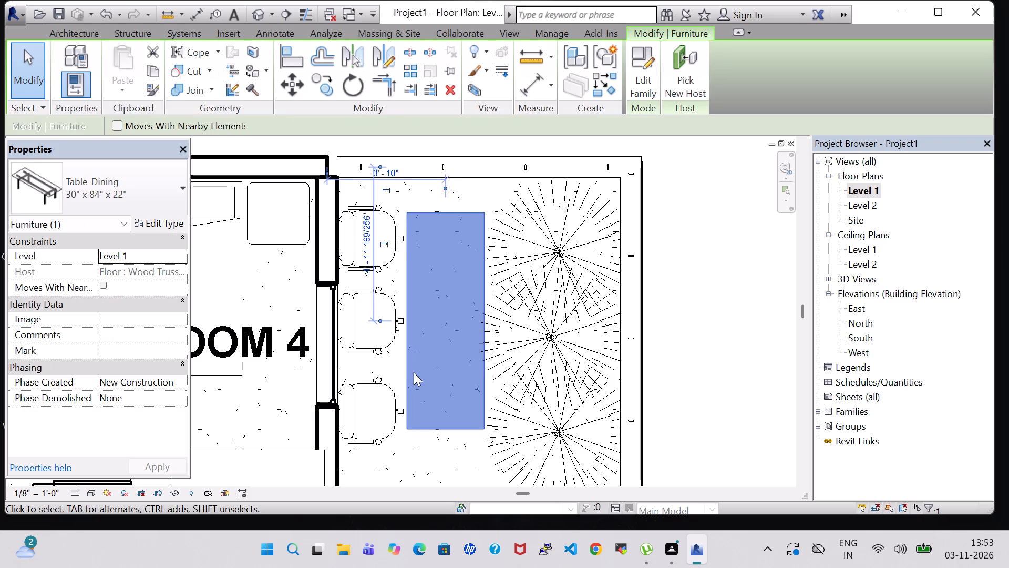
key(Left)
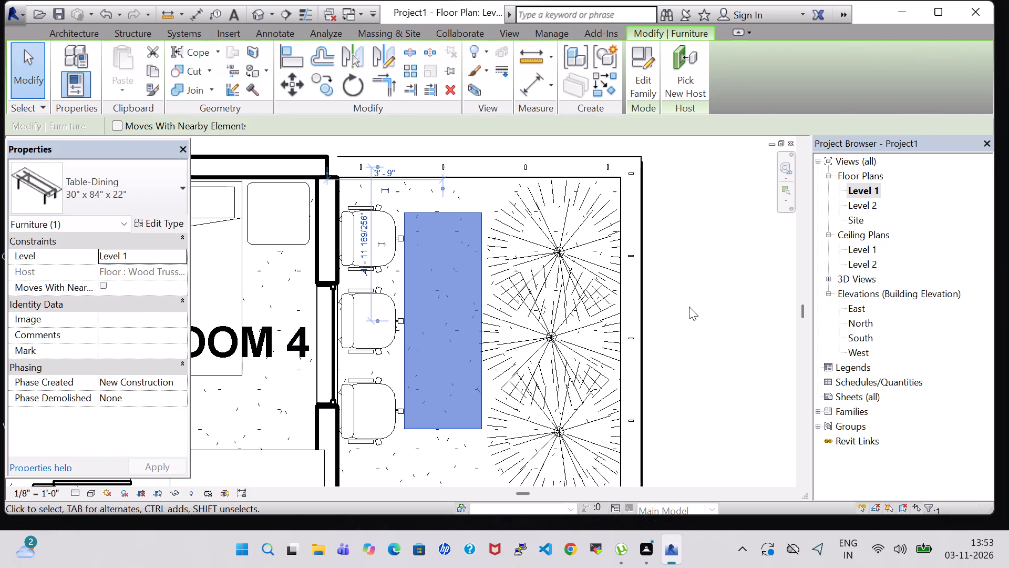
click(689, 307)
Inspect the balcony shrubs, table and furnished rooms in the 3D view from several angles, and return to the Level 1 floor plan.
click(258, 7)
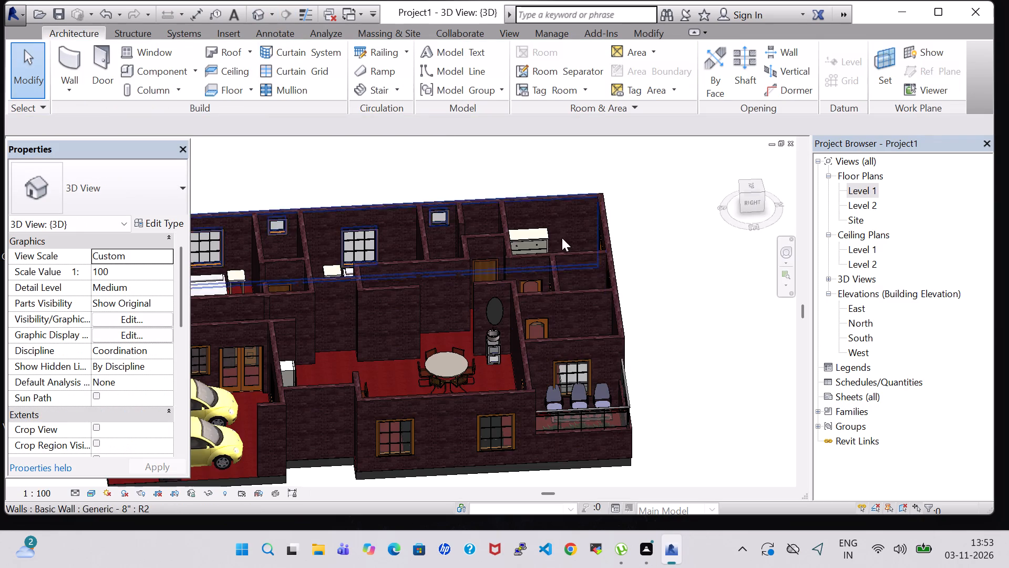
shift+middle_drag(657, 246, 682, 437)
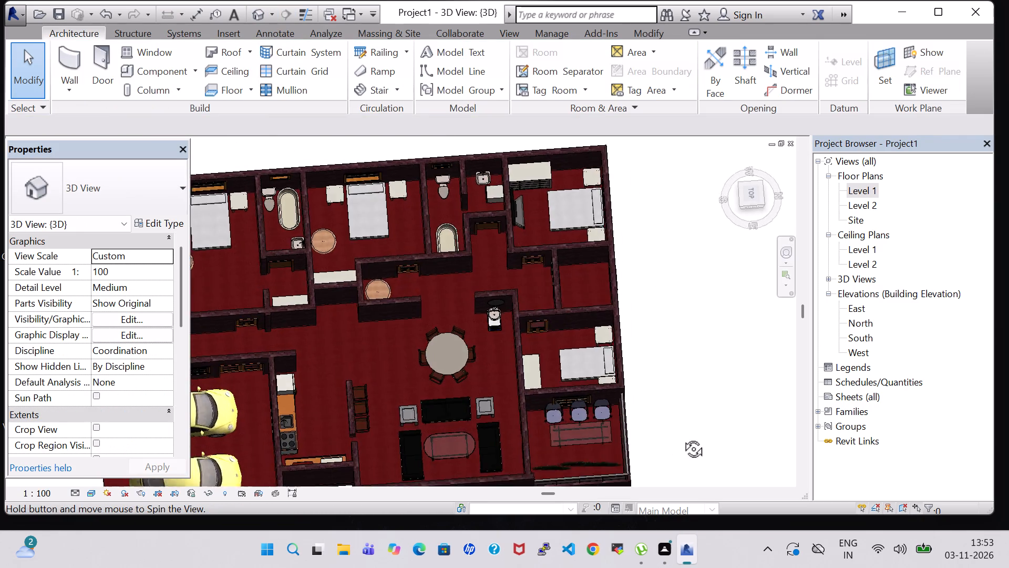
shift+middle_drag(682, 437, 764, 386)
shift+middle_drag(610, 359, 618, 279)
shift+middle_drag(570, 341, 597, 321)
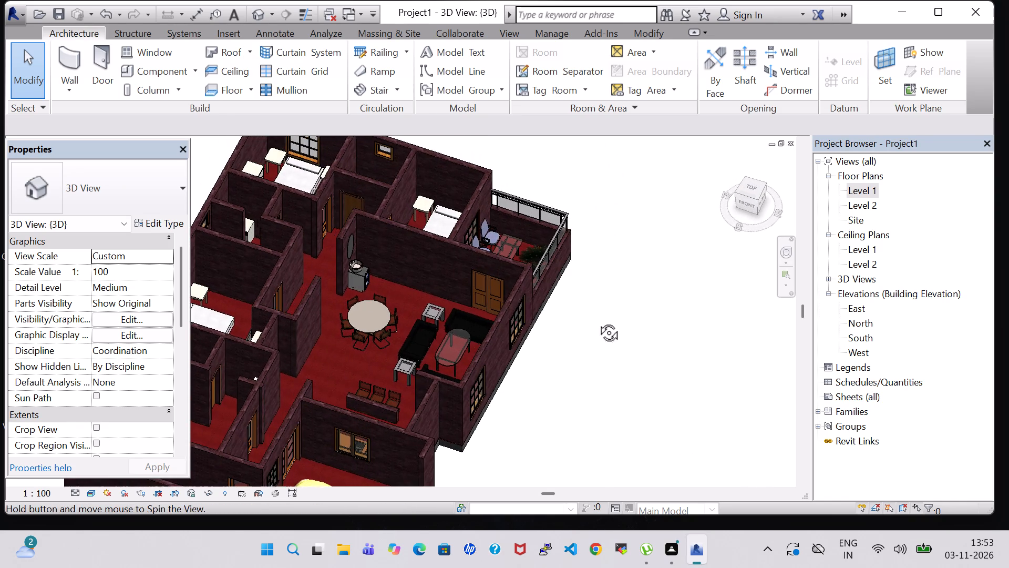
shift+middle_drag(597, 321, 605, 293)
middle_drag(541, 298, 615, 324)
shift+middle_drag(606, 273, 627, 362)
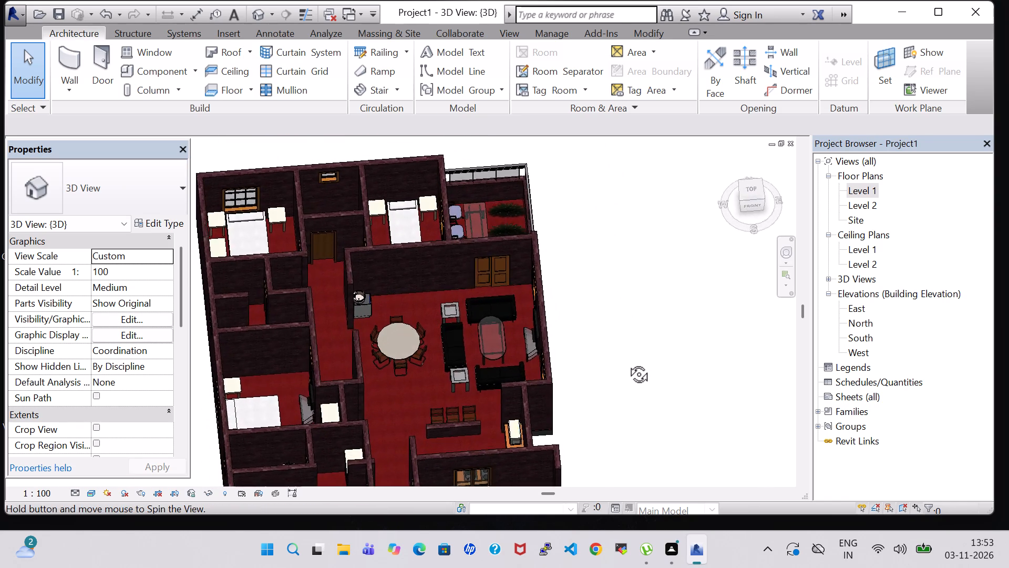
shift+middle_drag(627, 362, 625, 320)
scroll(622, 318, down, 2)
shift+middle_drag(614, 314, 602, 417)
scroll(614, 350, up, 2)
middle_drag(624, 285, 626, 380)
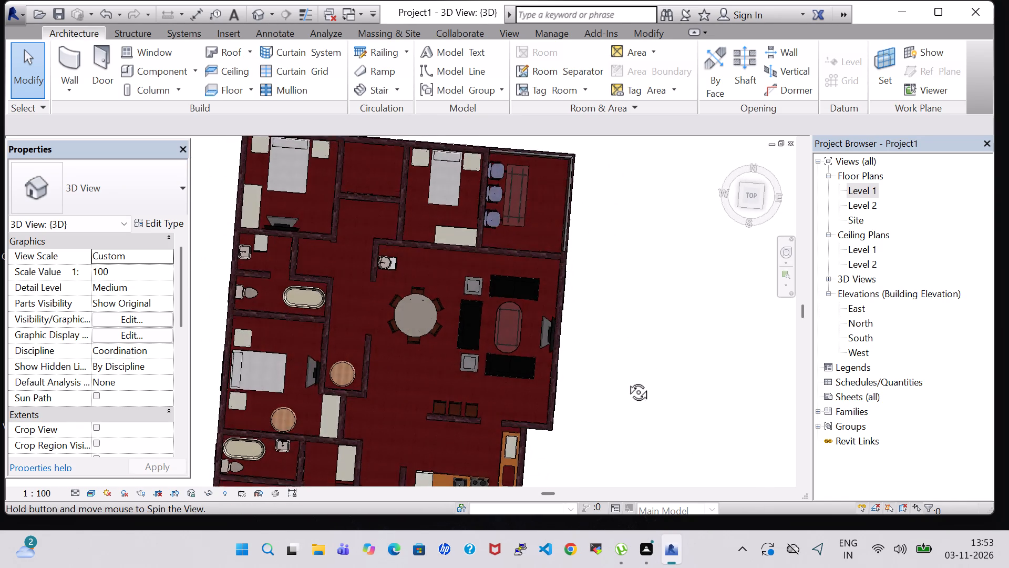
middle_drag(626, 380, 626, 390)
middle_drag(625, 390, 632, 301)
shift+middle_drag(608, 363, 614, 308)
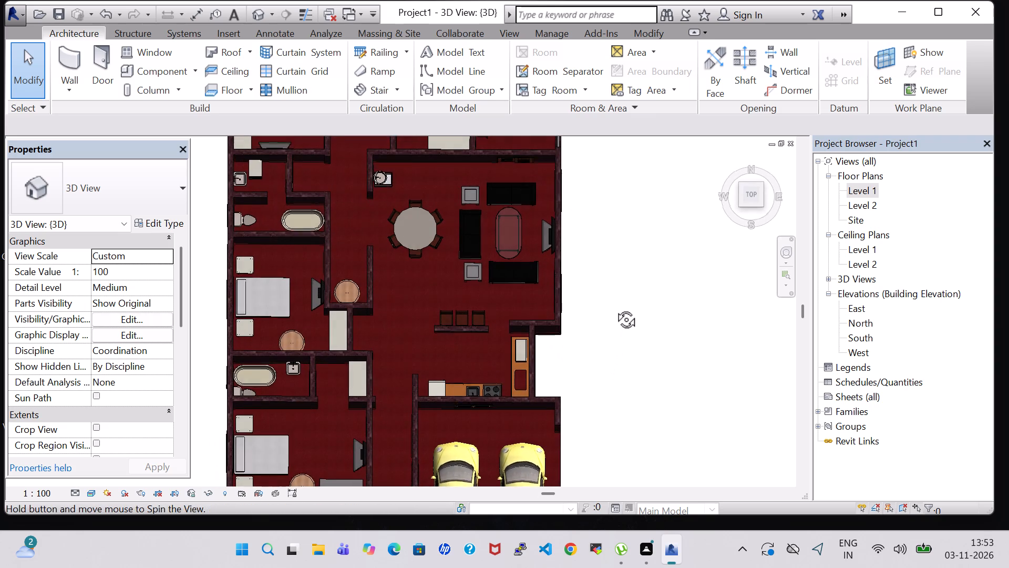
shift+middle_drag(614, 308, 614, 305)
shift+middle_drag(591, 366, 593, 422)
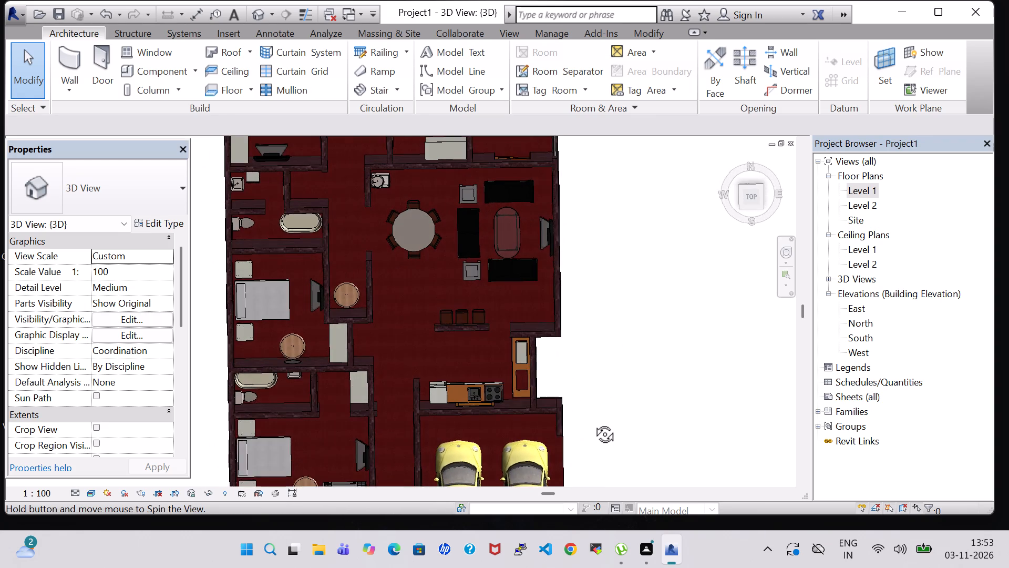
shift+middle_drag(593, 422, 592, 329)
middle_drag(593, 351, 658, 298)
middle_drag(658, 302, 651, 277)
double_click(860, 190)
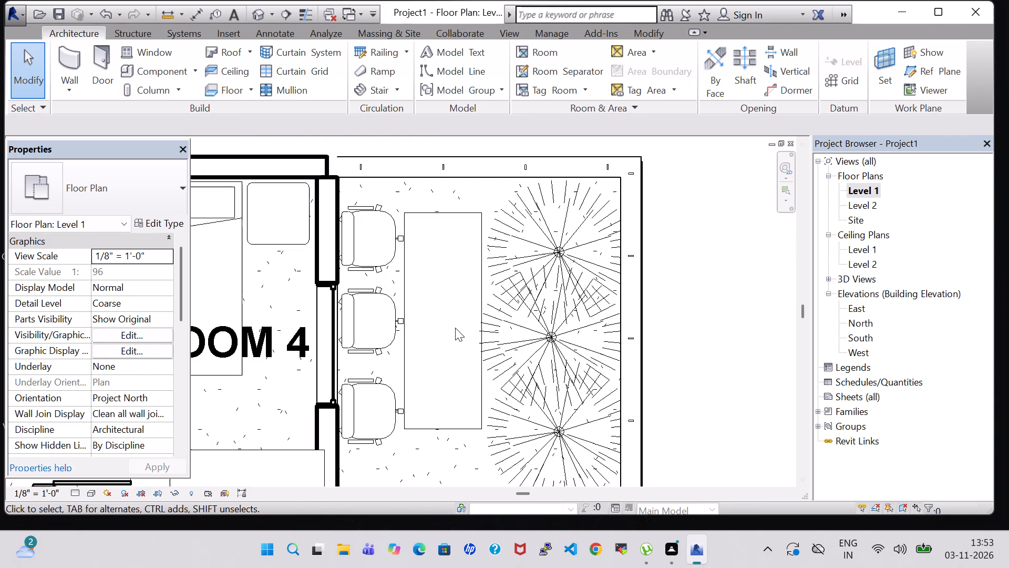
Load the Table-Rectangular family from the US Imperial library's Furniture Tables folder.
scroll(455, 328, down, 7)
middle_drag(588, 376, 603, 258)
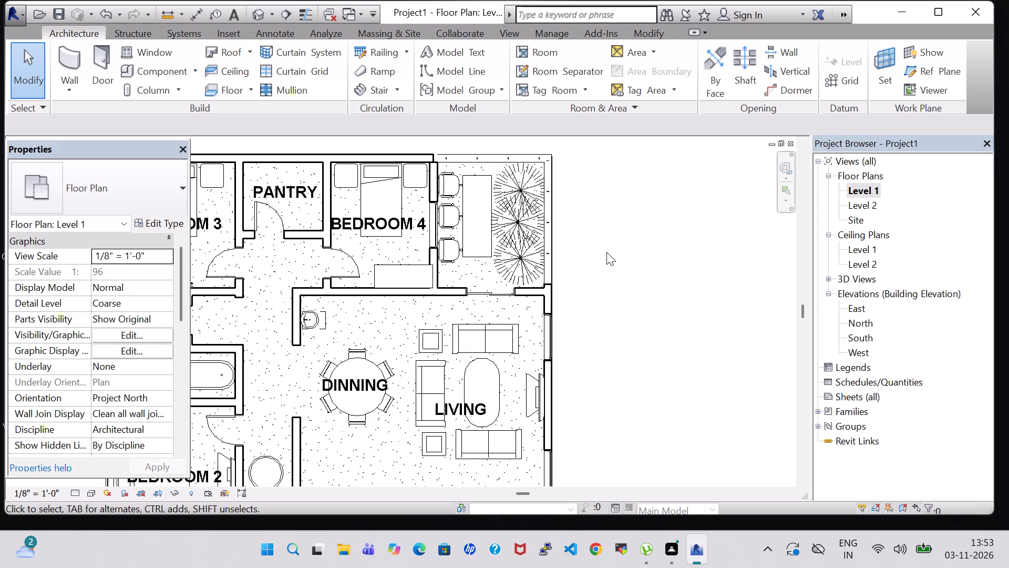
scroll(606, 252, down, 2)
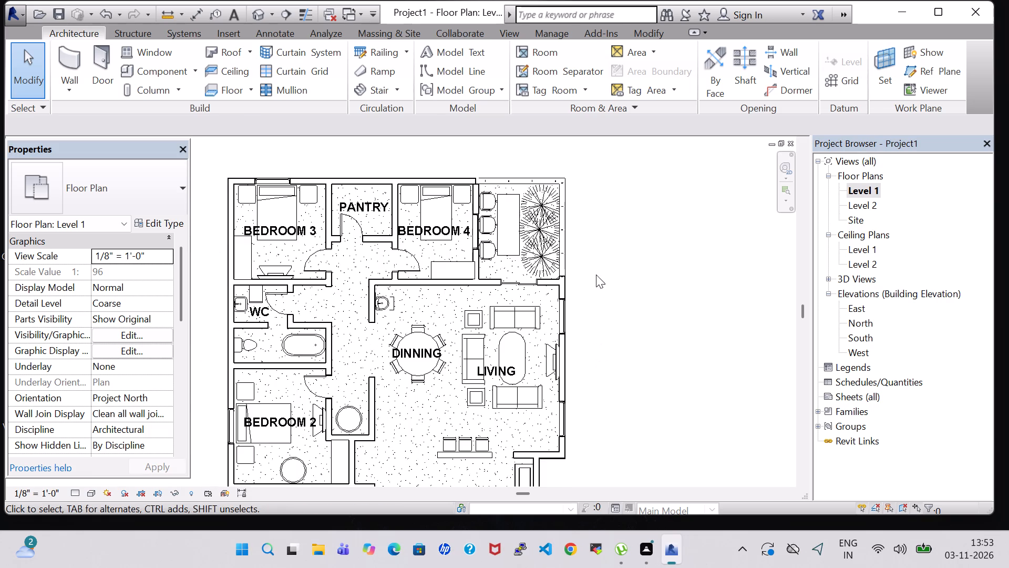
middle_drag(593, 308, 599, 202)
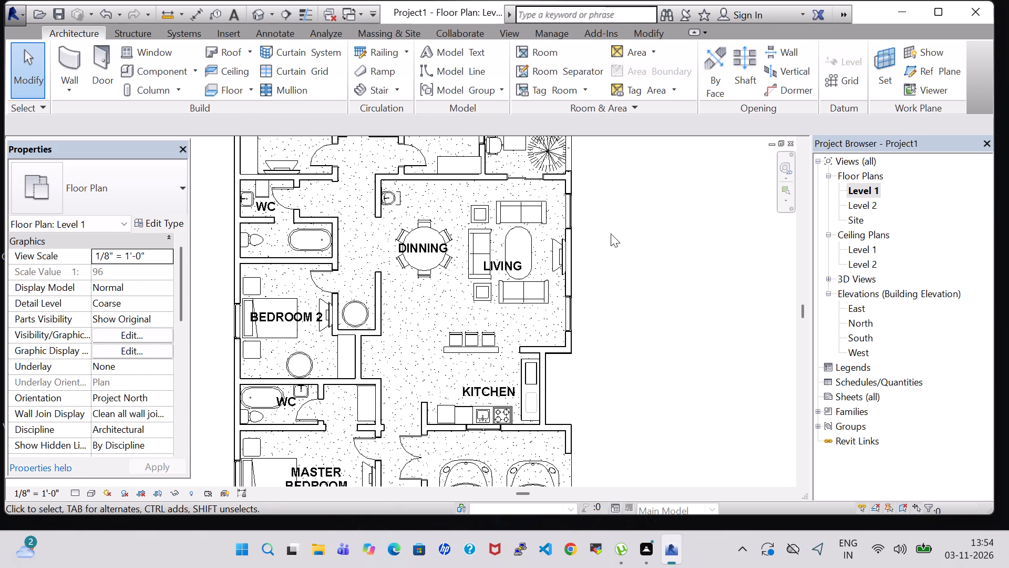
click(155, 63)
click(647, 66)
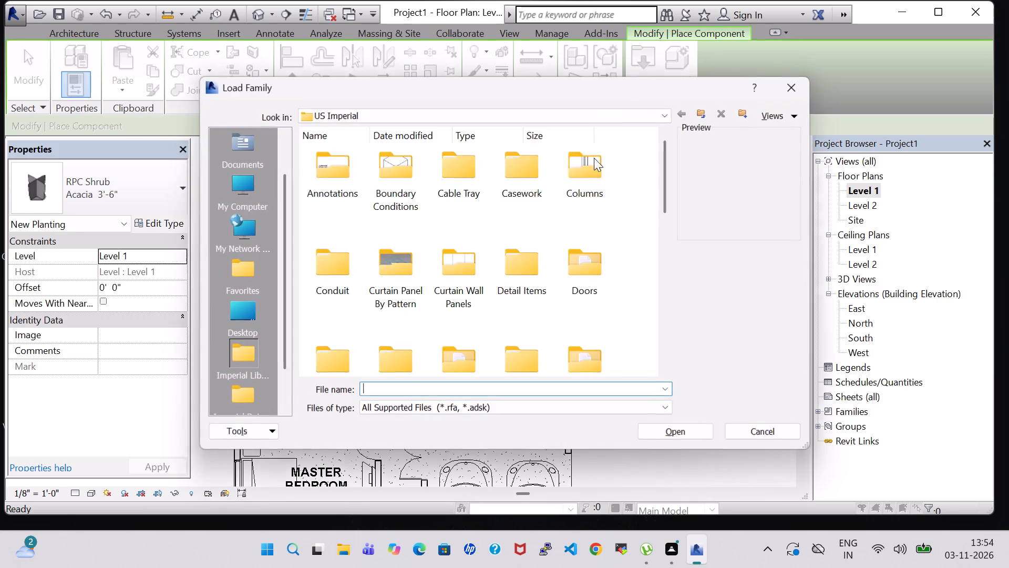
scroll(608, 191, down, 1)
double_click(569, 213)
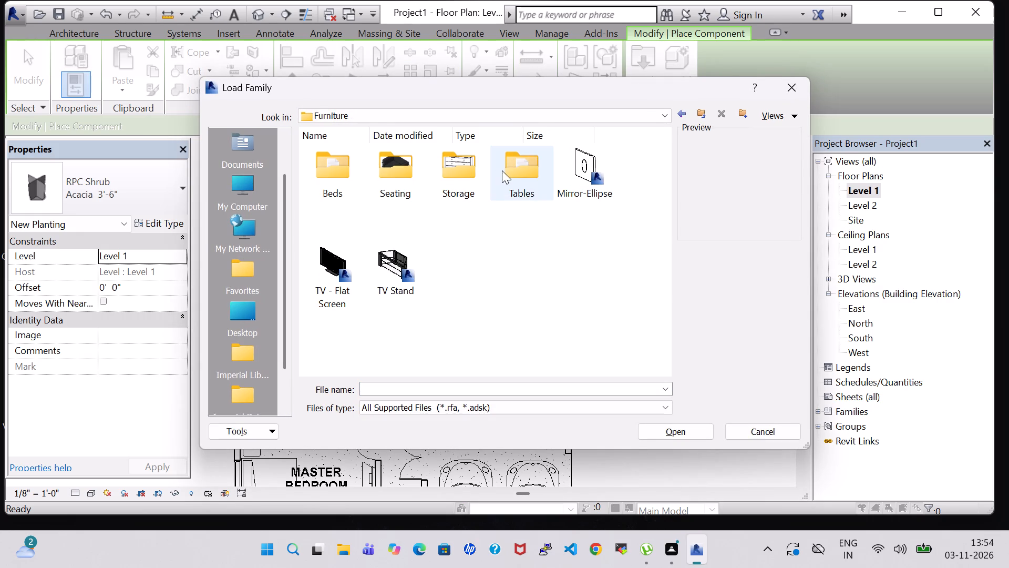
double_click(516, 170)
click(590, 257)
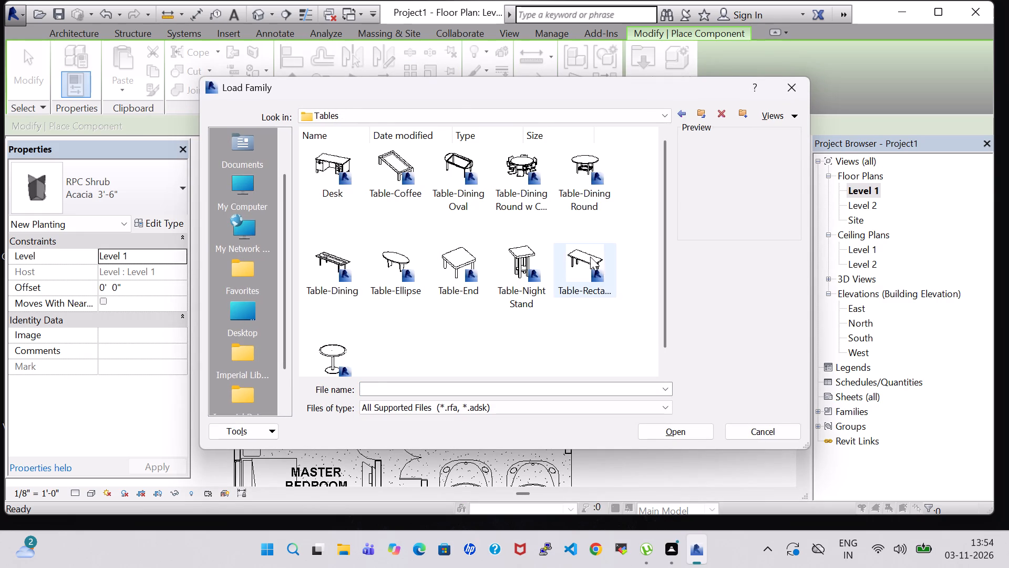
click(697, 439)
Place a 72" x 30" Table-Rectangular, rotated upright, in the wall recess beside Bedroom 2's dresser, facing the kitchen's open area.
scroll(422, 367, up, 4)
key(space)
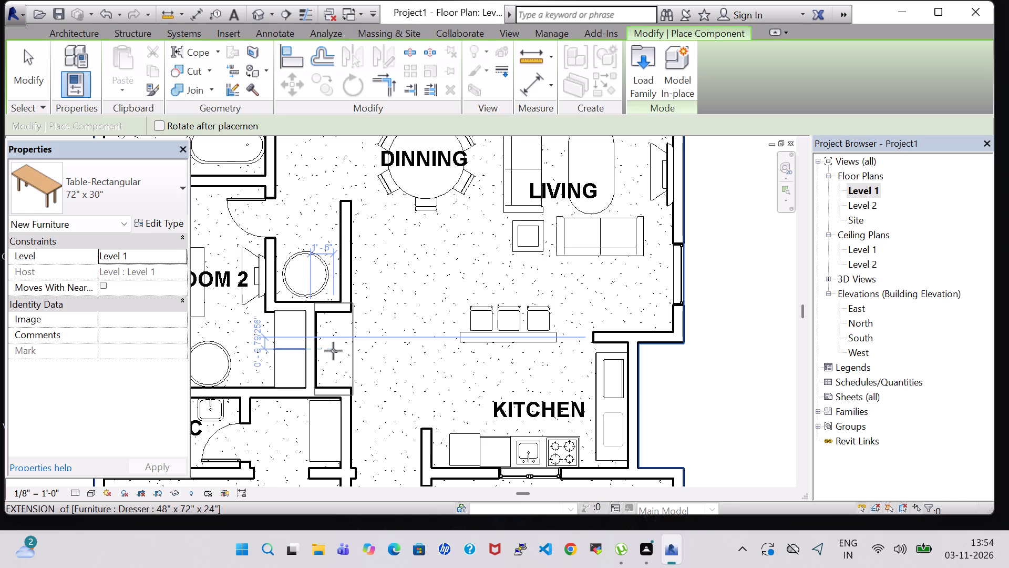
click(333, 351)
key(Escape)
key(Escape)
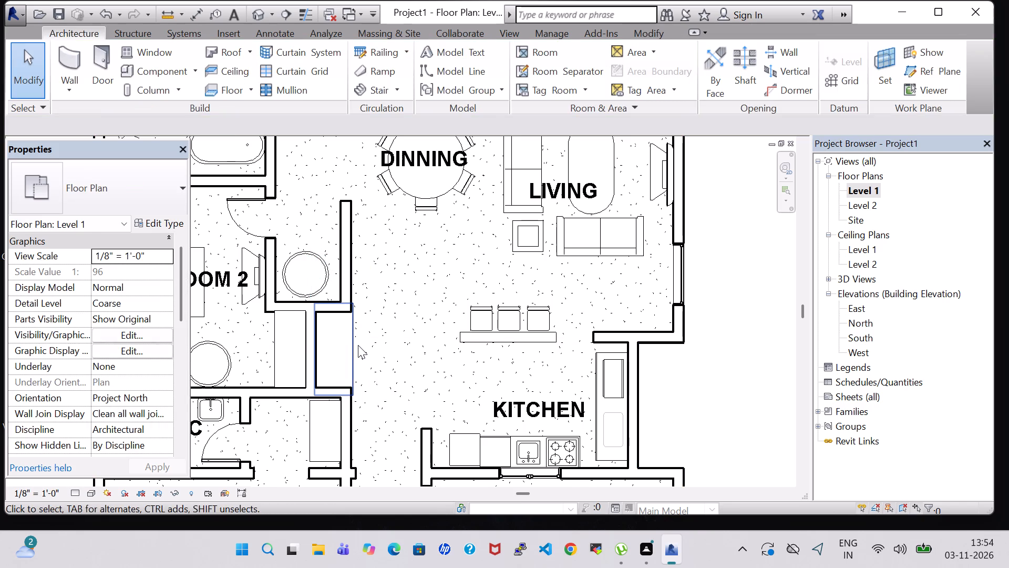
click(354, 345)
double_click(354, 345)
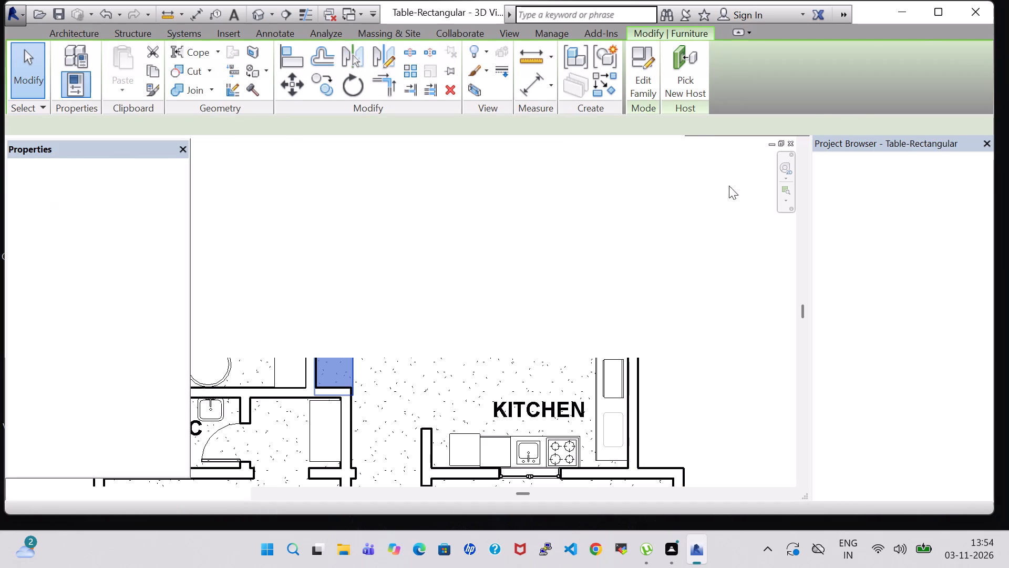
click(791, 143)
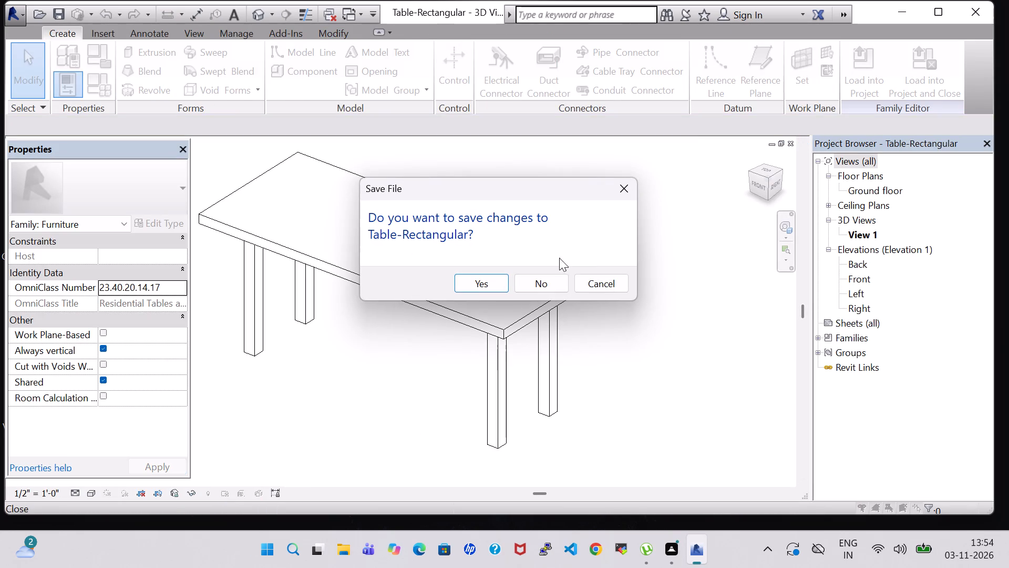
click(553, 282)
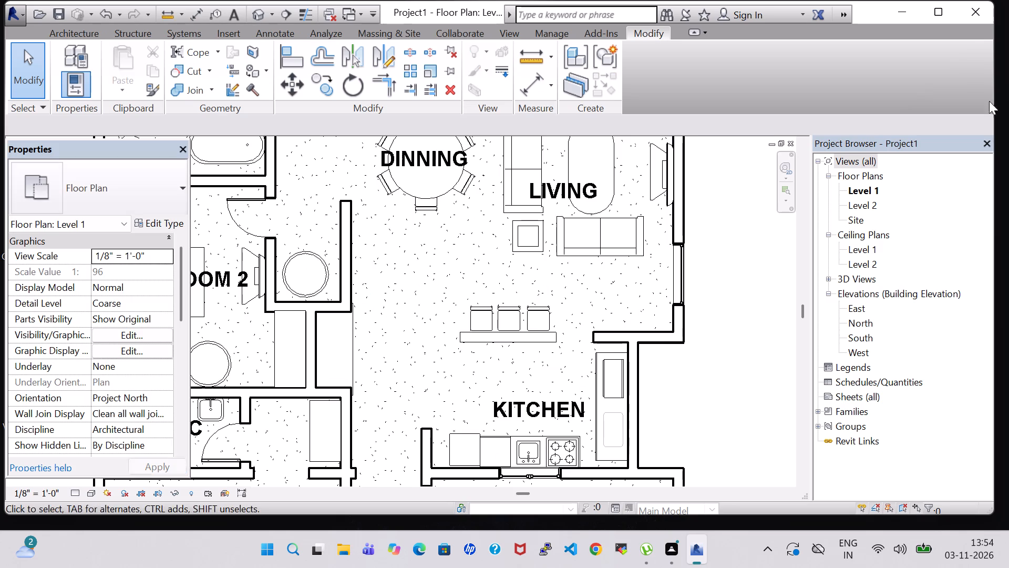
Set the width of the 72" x 30" Table-Rectangular type in the recess beside Bedroom 2 to 2' 0".
click(348, 347)
click(153, 220)
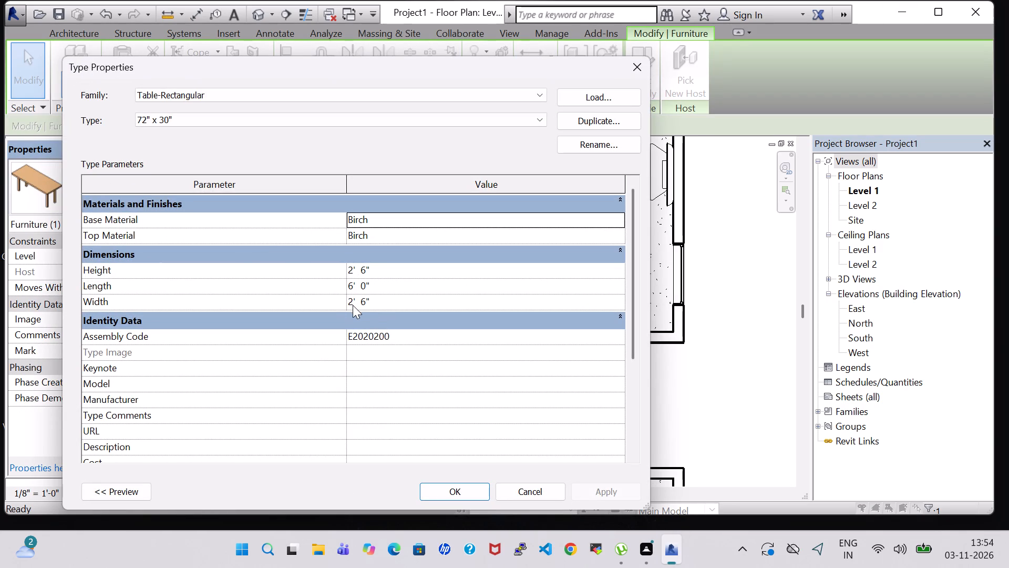
click(353, 305)
click(365, 303)
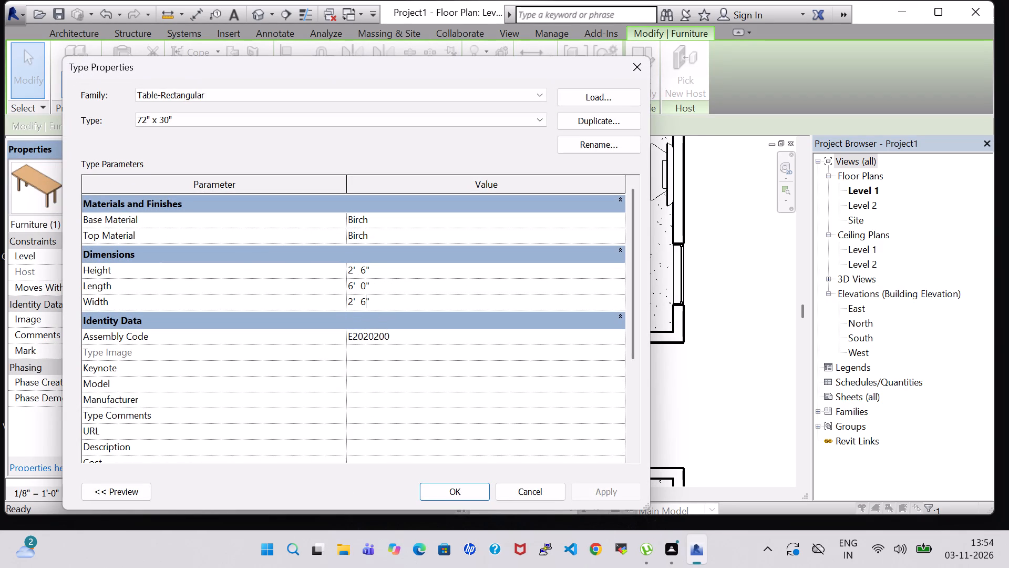
key(BackSpace)
key(0)
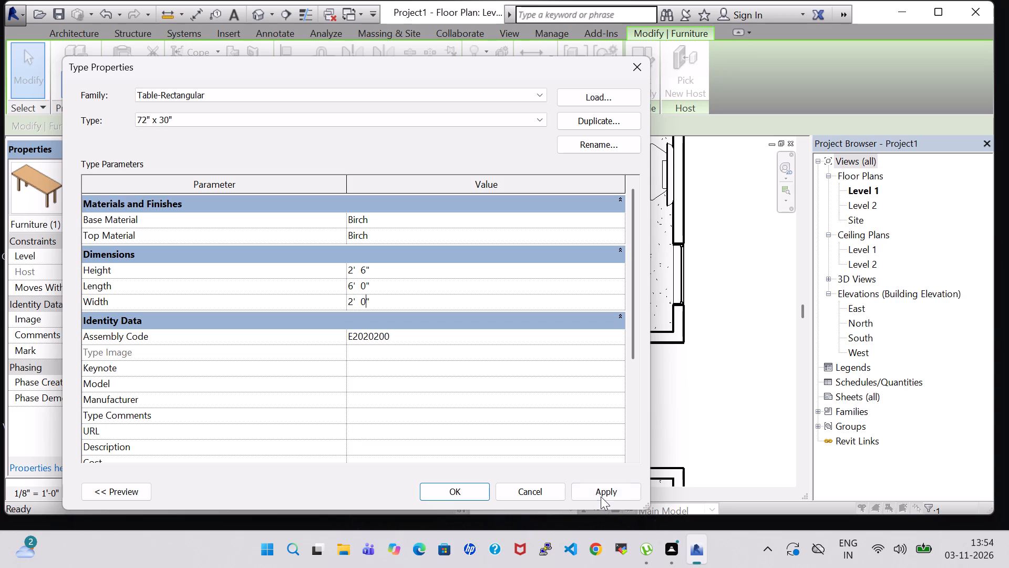
click(600, 496)
click(466, 488)
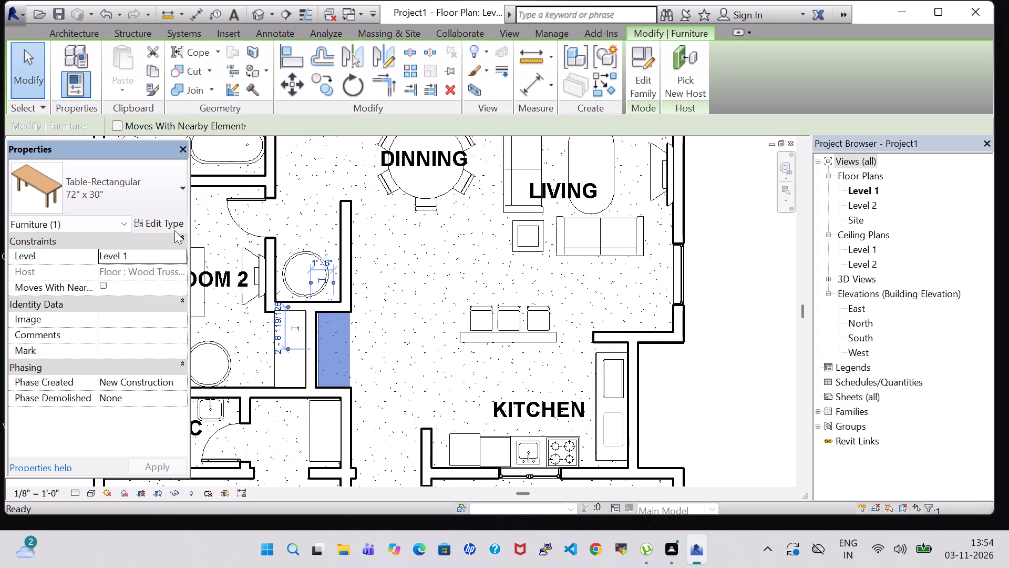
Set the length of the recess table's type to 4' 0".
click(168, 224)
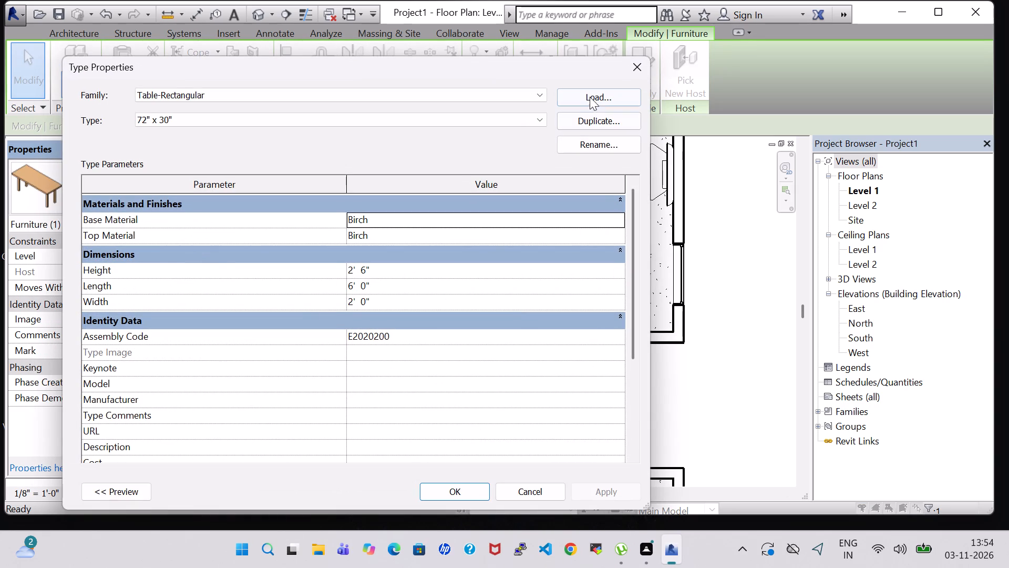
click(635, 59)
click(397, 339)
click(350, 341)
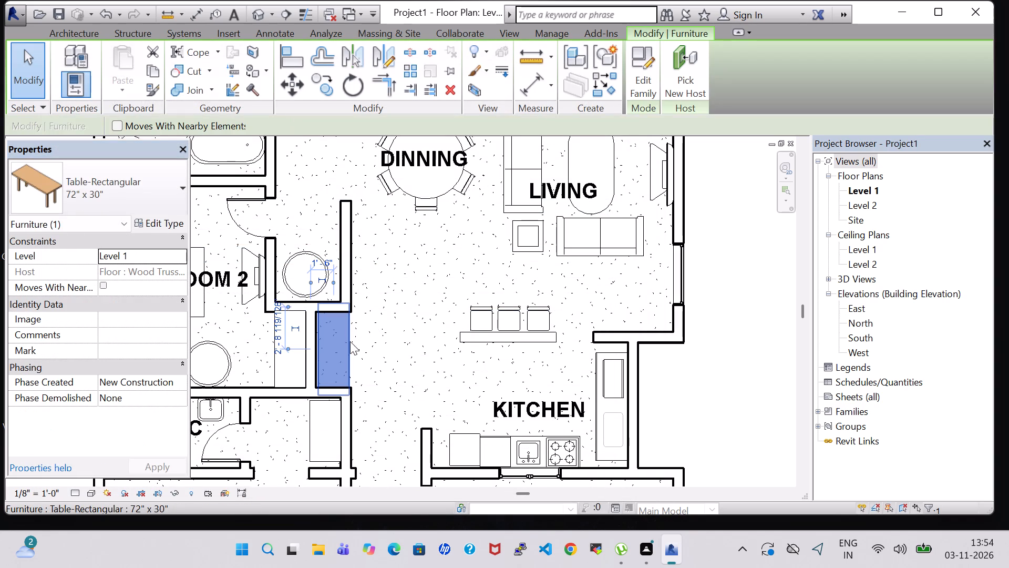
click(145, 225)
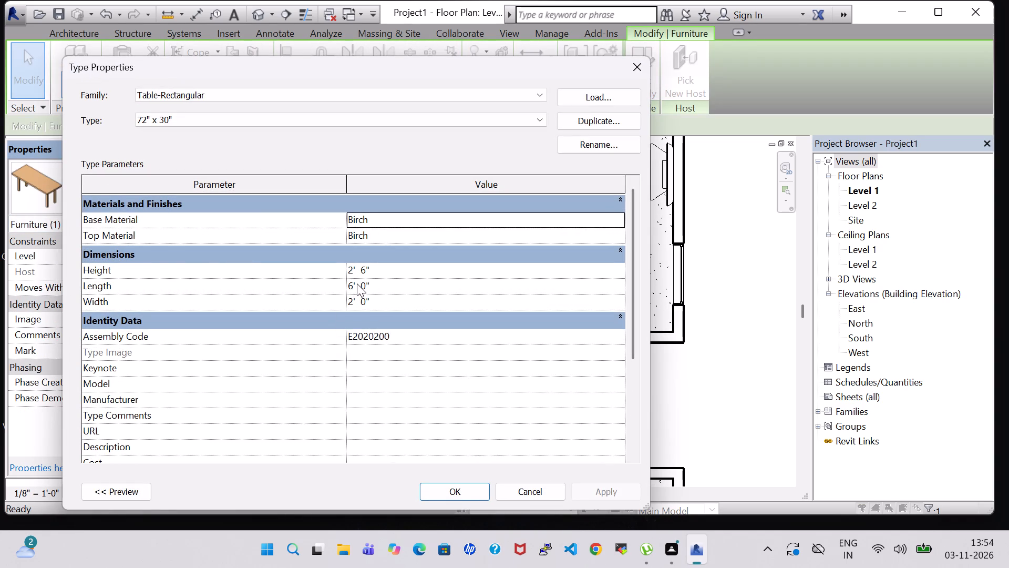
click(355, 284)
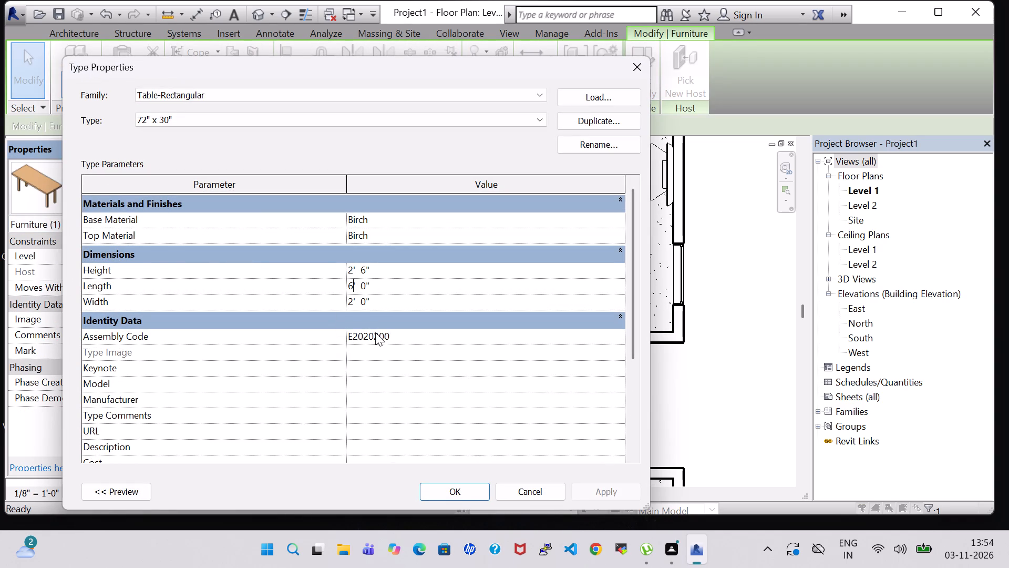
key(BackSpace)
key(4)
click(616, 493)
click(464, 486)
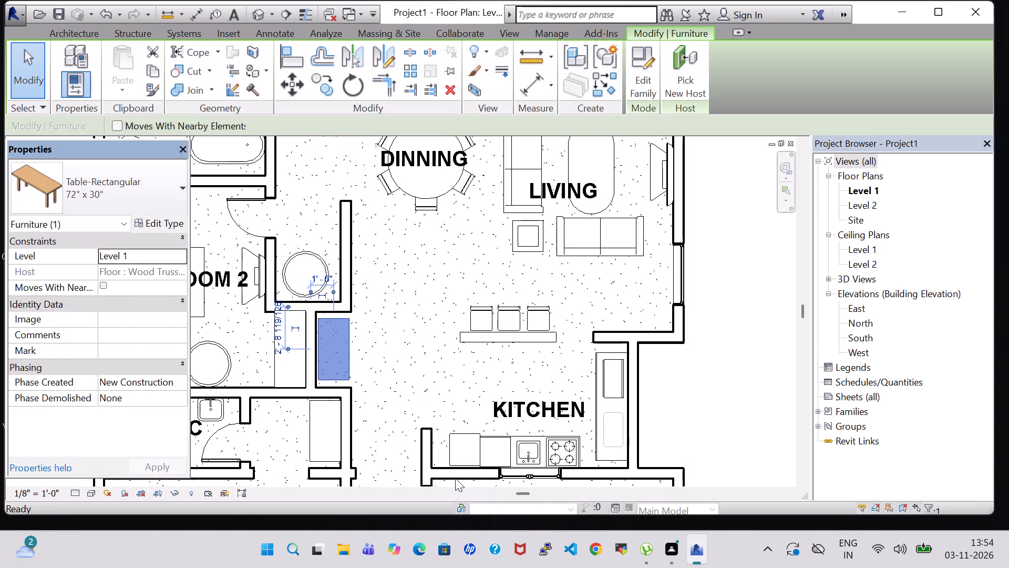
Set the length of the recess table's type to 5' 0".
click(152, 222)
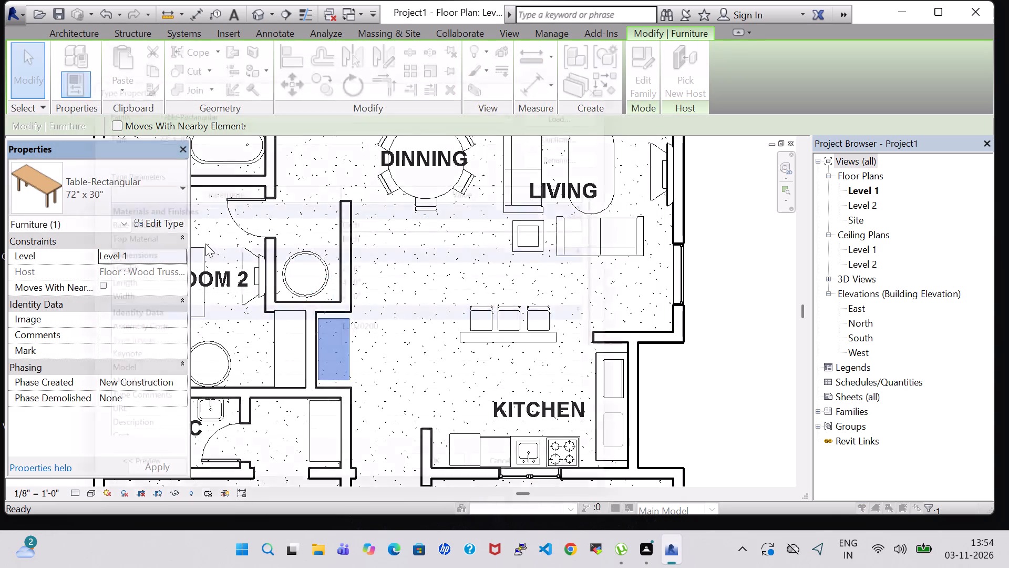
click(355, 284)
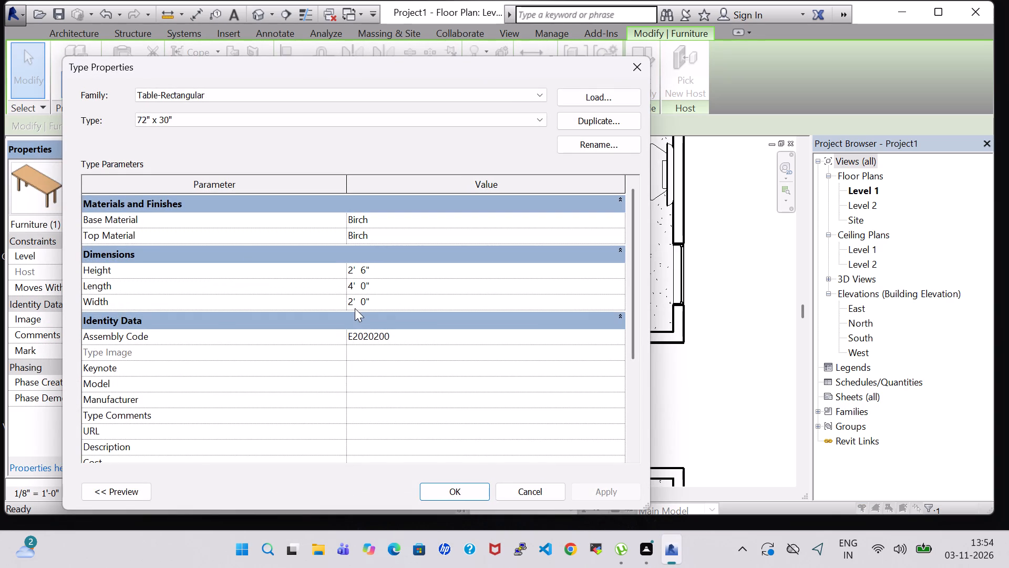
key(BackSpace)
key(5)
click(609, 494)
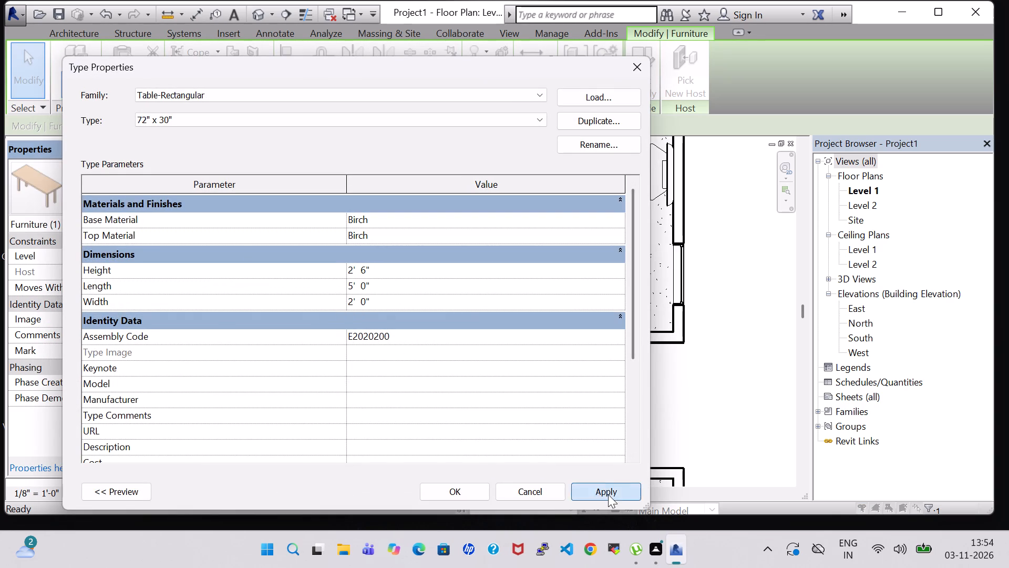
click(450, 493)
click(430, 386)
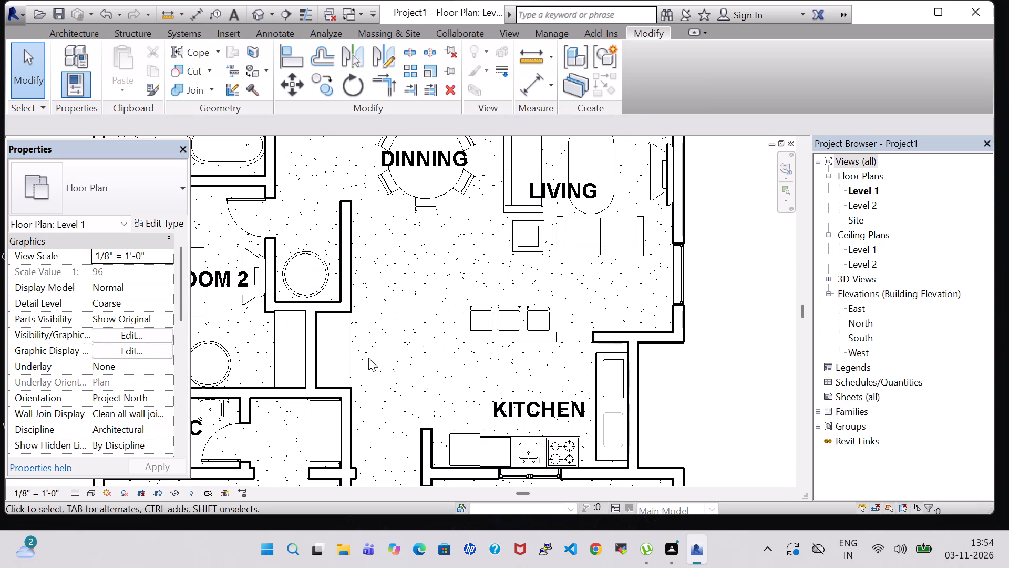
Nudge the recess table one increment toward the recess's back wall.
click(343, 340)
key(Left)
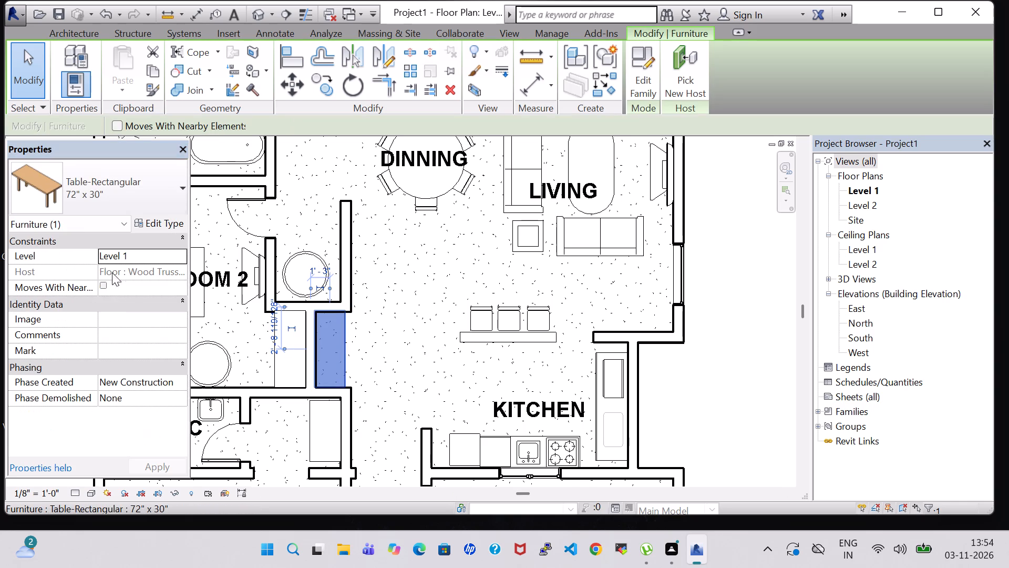
Set the length of the recess table's type to 4' 8".
click(145, 222)
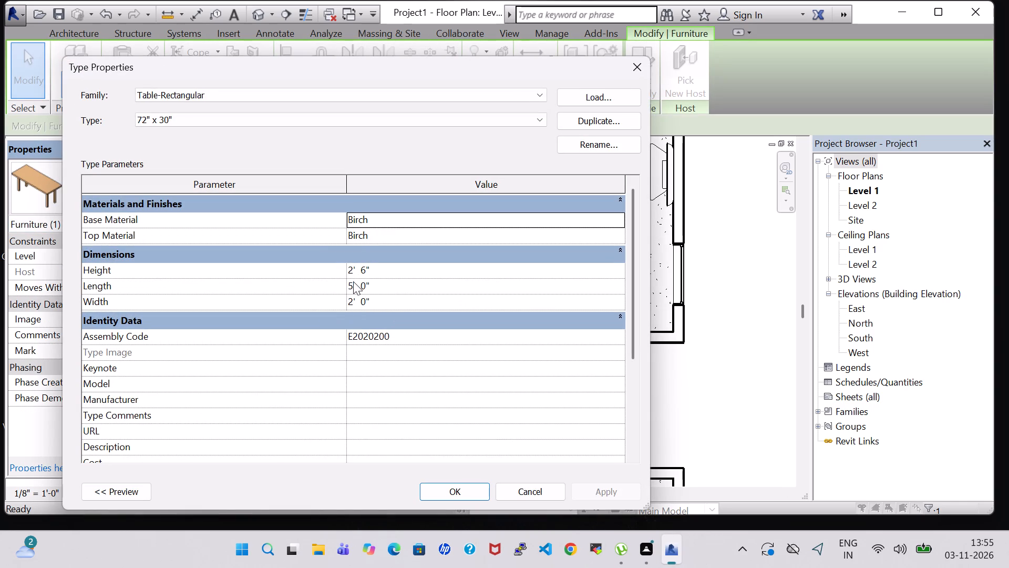
click(353, 281)
key(BackSpace)
key(4)
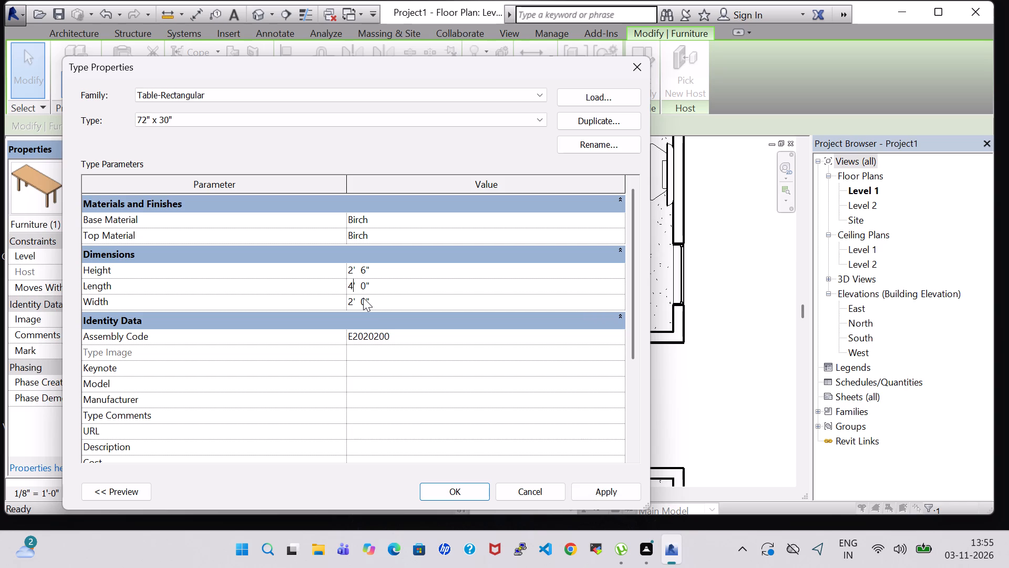
key(Right)
key(Right)
key(Right)
key(Right)
key(BackSpace)
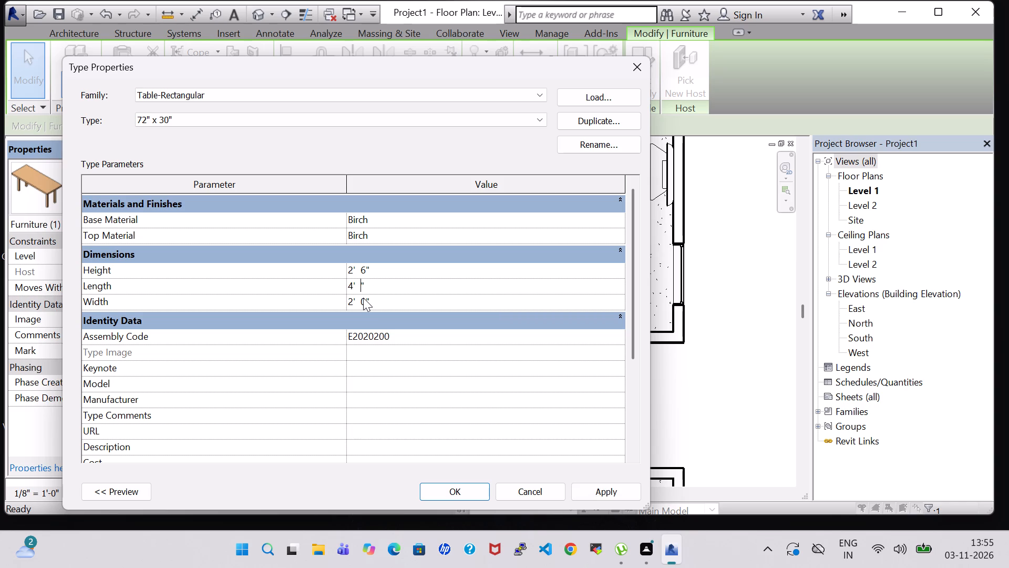
key(8)
click(613, 491)
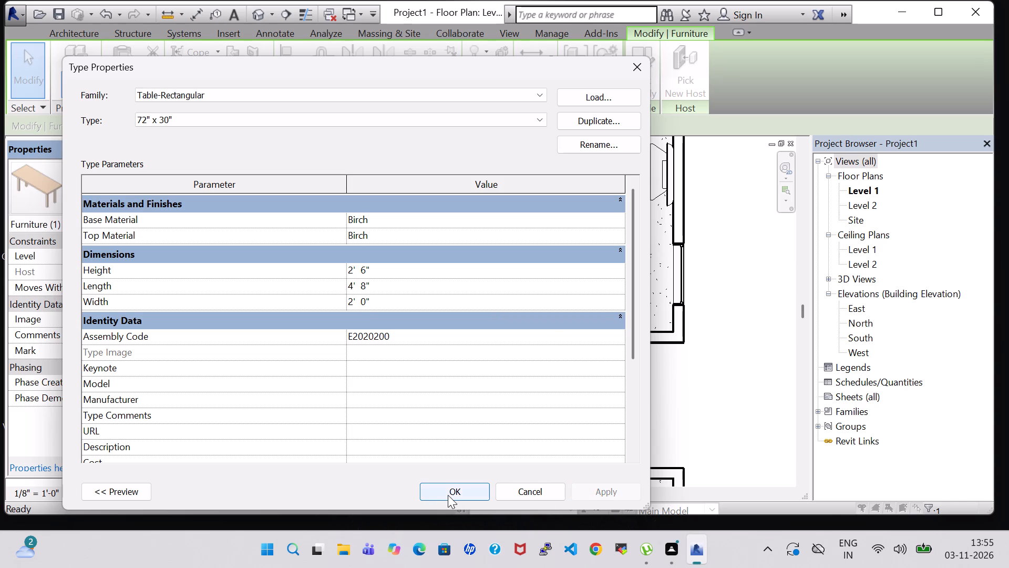
click(448, 495)
Nudge the table inside the recess so its open side lines up with the wall ends facing the kitchen.
key(Down)
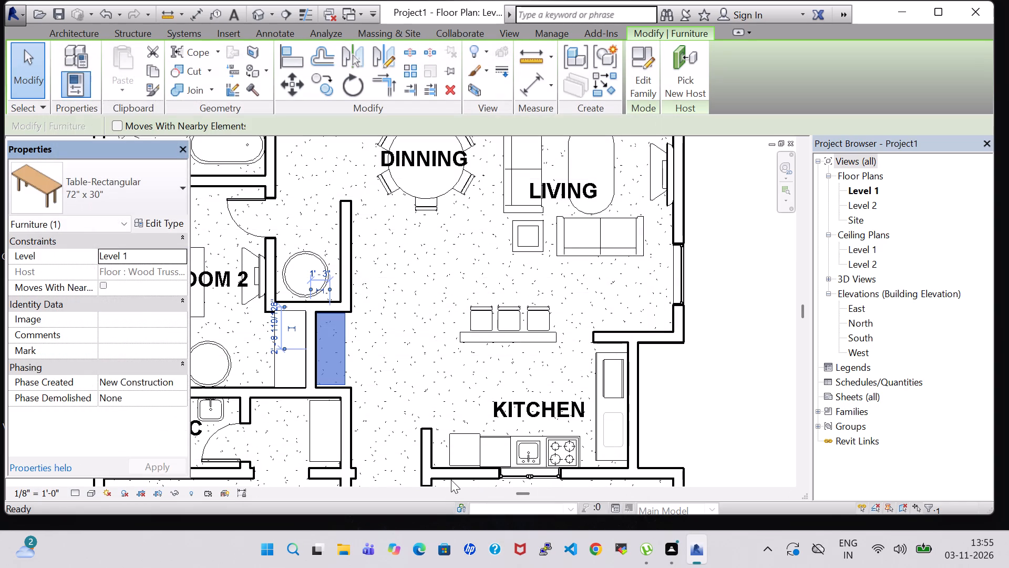
click(446, 377)
click(334, 339)
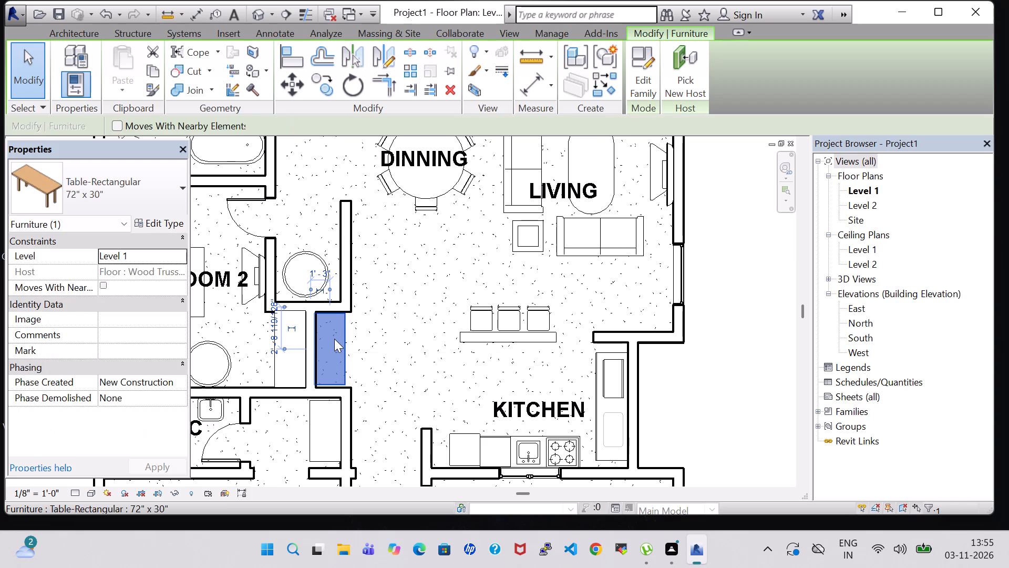
key(Down)
key(Right)
key(Right)
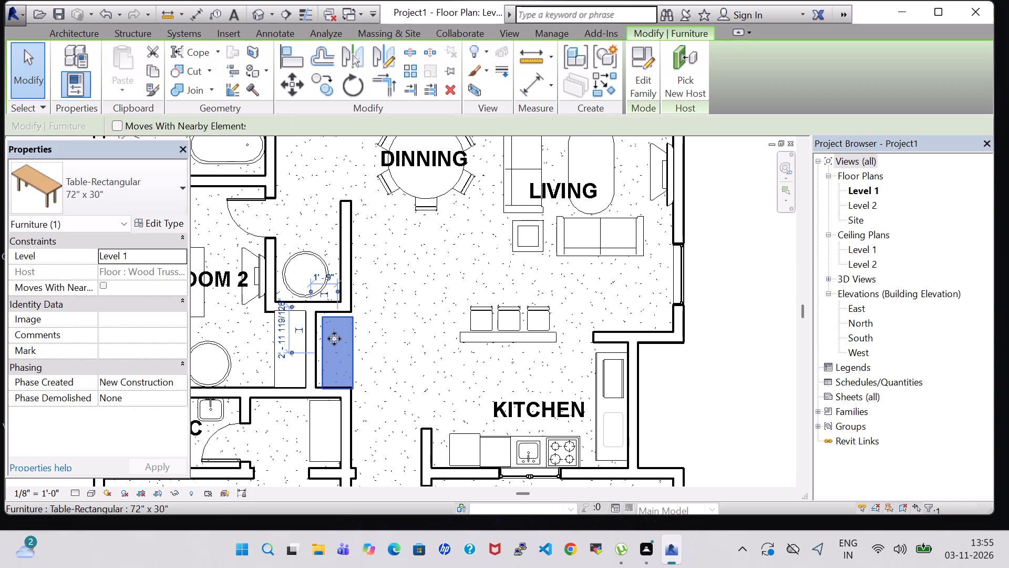
key(Up)
key(Left)
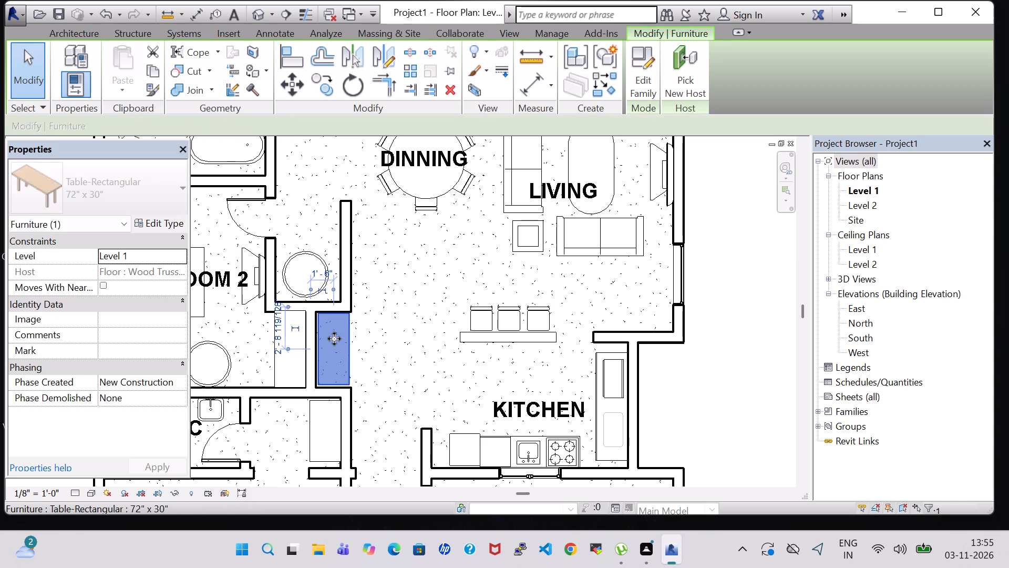
click(698, 376)
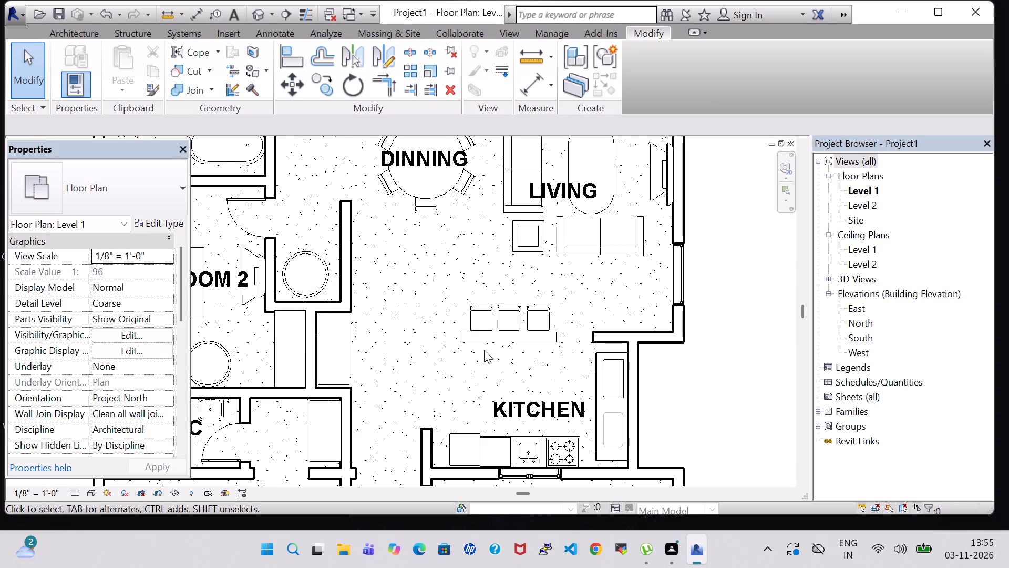
Load the RPC Plant - Tropical family from the US Imperial library's Planting folder for component placement.
scroll(377, 266, down, 3)
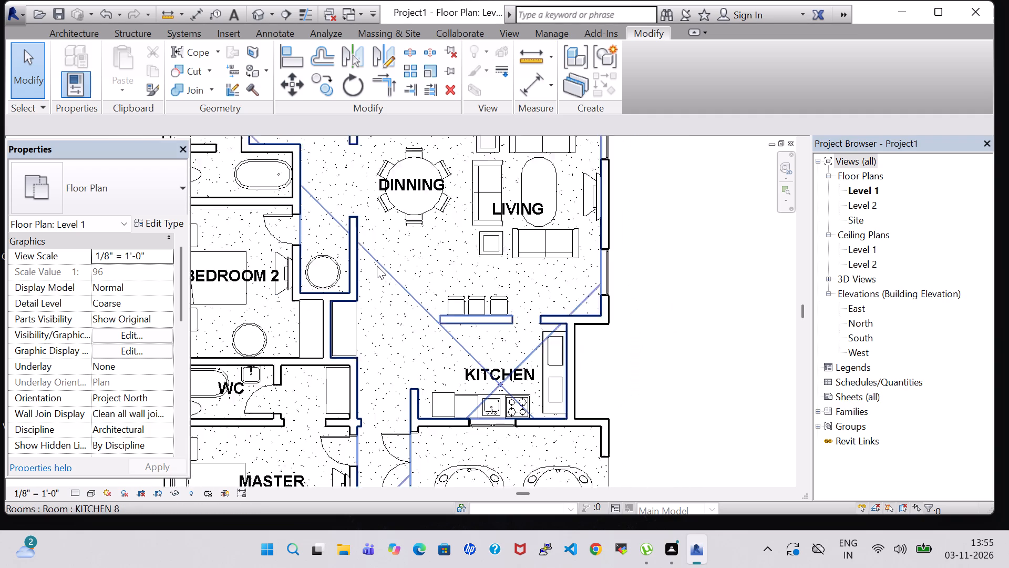
scroll(652, 263, down, 2)
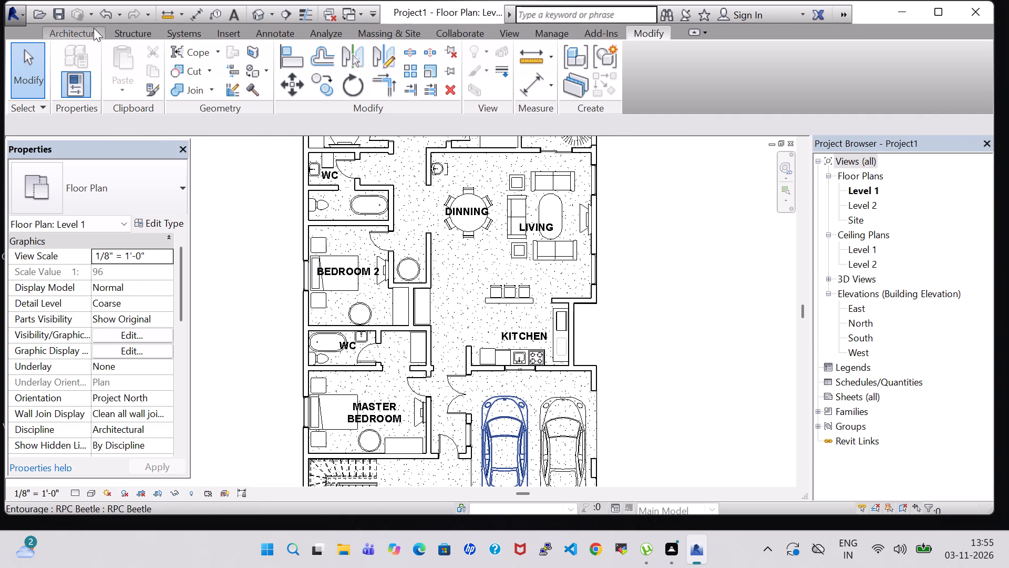
click(87, 27)
click(161, 73)
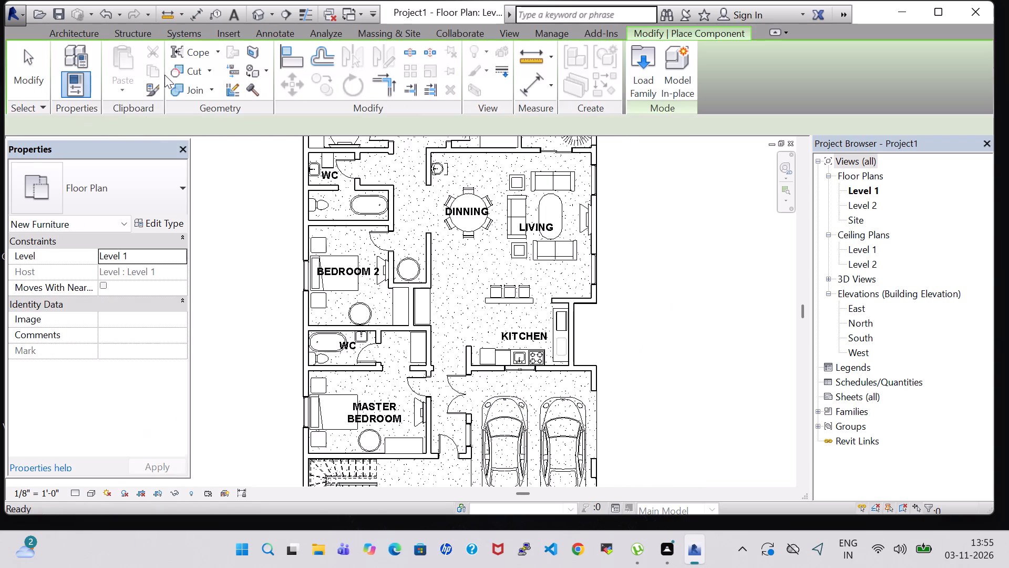
click(638, 84)
scroll(416, 289, down, 1)
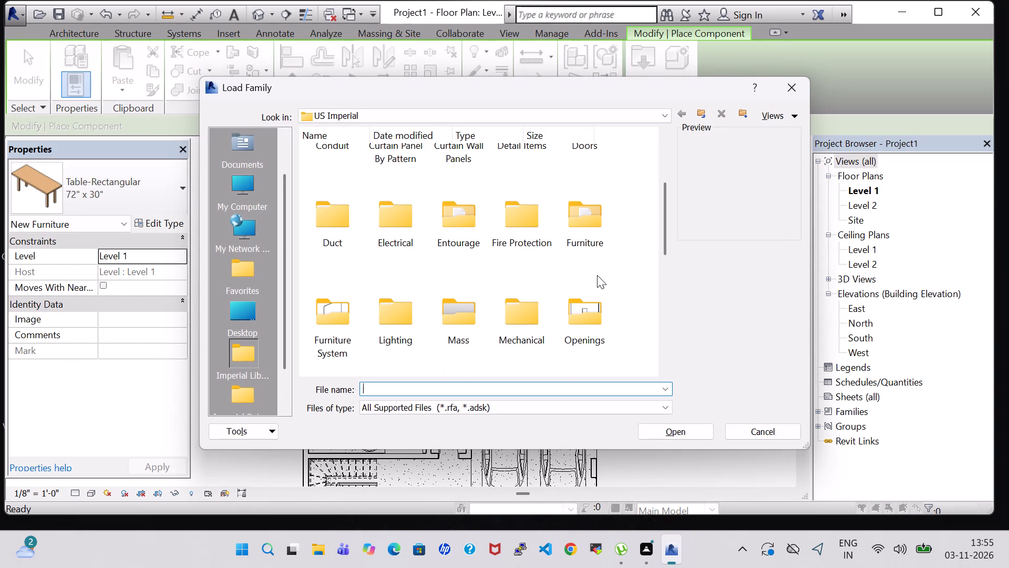
scroll(575, 287, down, 1)
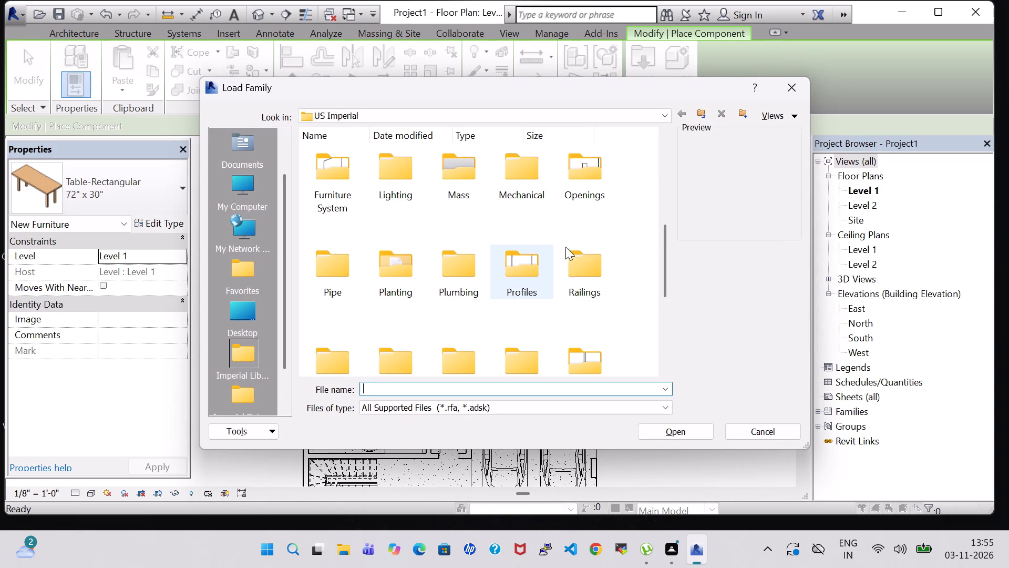
scroll(546, 208, up, 1)
scroll(434, 225, up, 1)
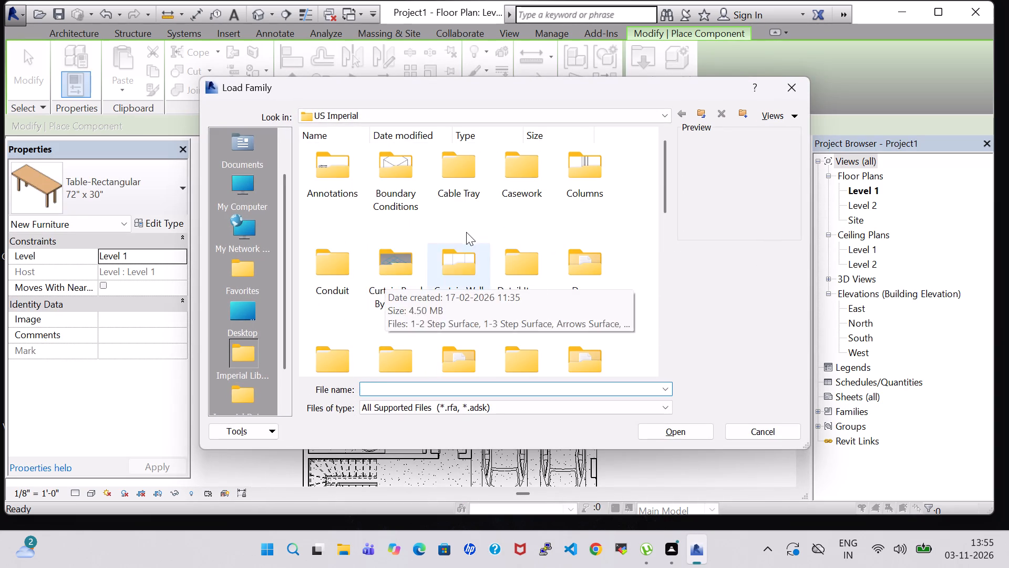
scroll(467, 231, down, 2)
double_click(399, 262)
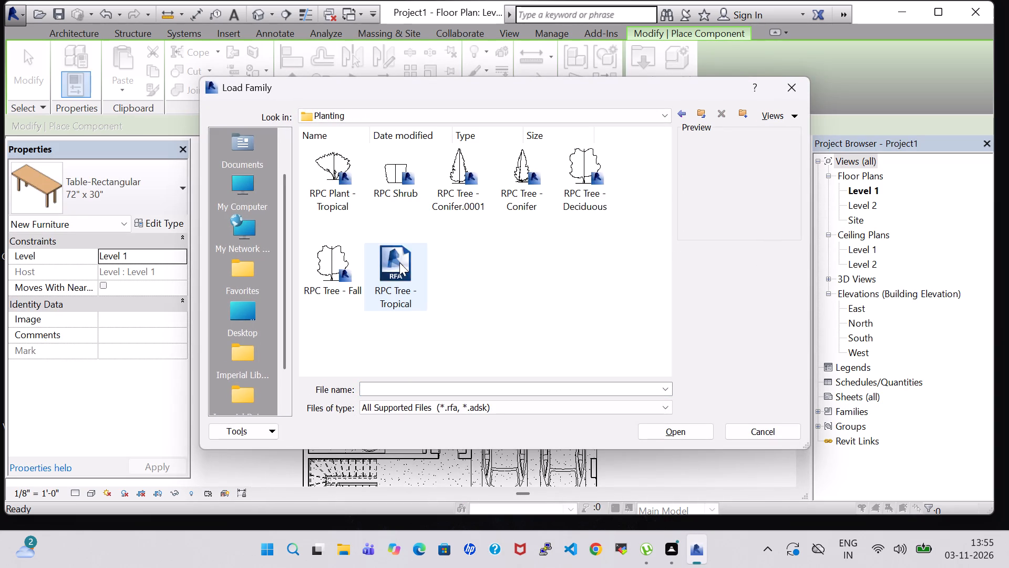
click(331, 180)
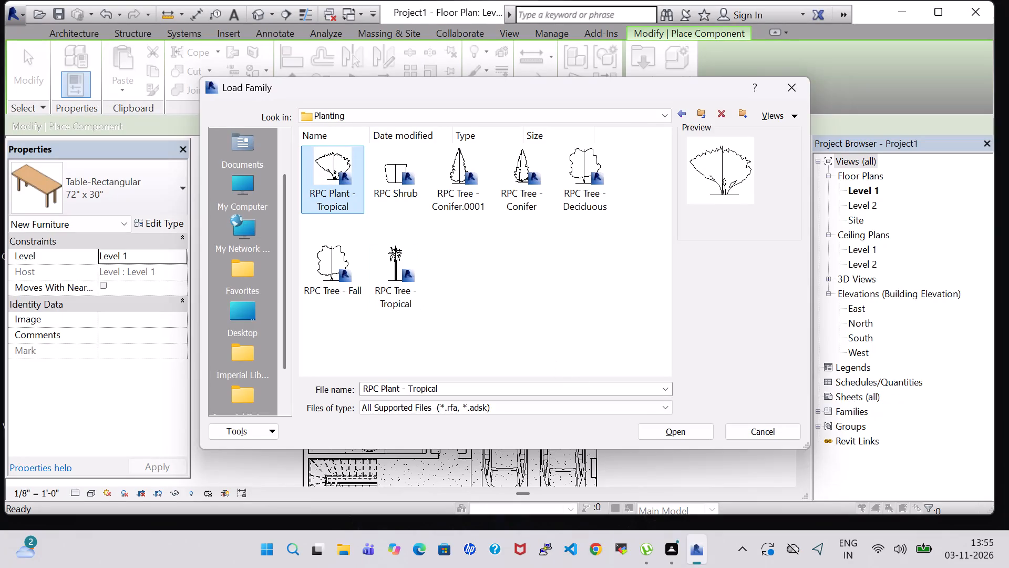
click(688, 432)
Place an RPC Plant - Tropical Agave - 1.5' at a 2' 6" offset on the Master Bedroom end table farther from the WC.
scroll(427, 361, up, 2)
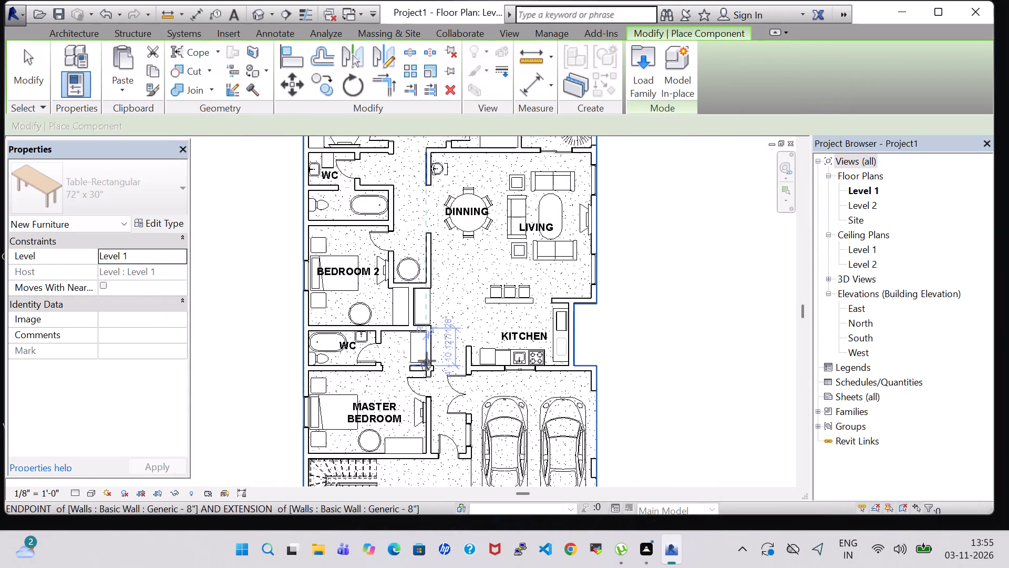
scroll(427, 361, up, 6)
middle_drag(437, 311, 430, 432)
scroll(437, 311, down, 3)
scroll(452, 361, down, 4)
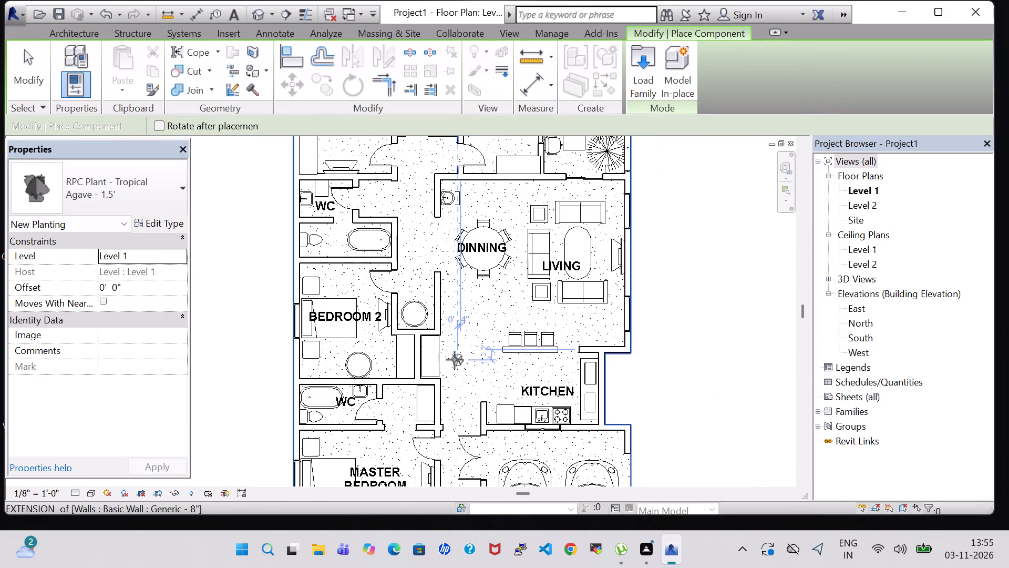
middle_drag(455, 360, 582, 262)
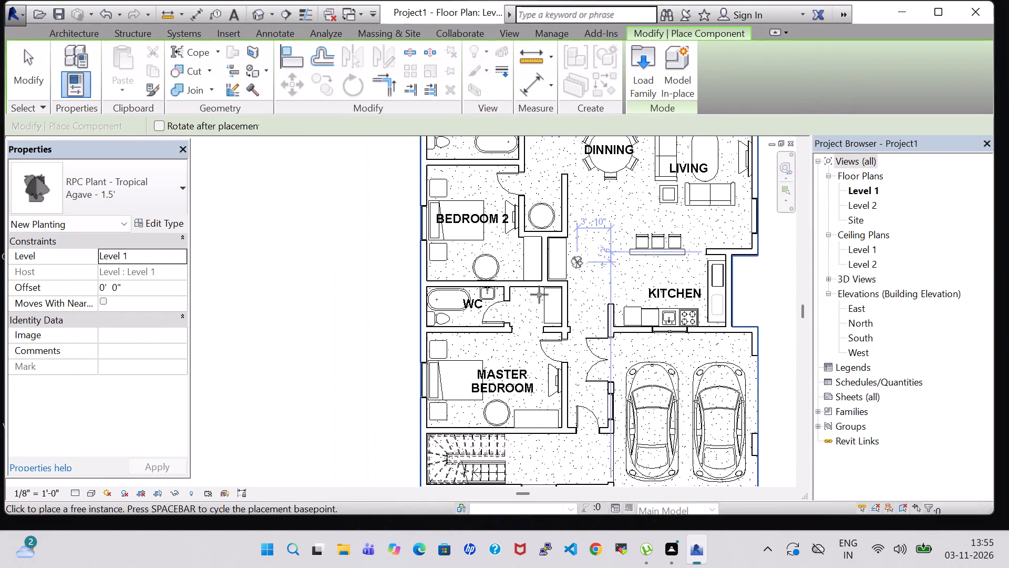
scroll(454, 417, up, 4)
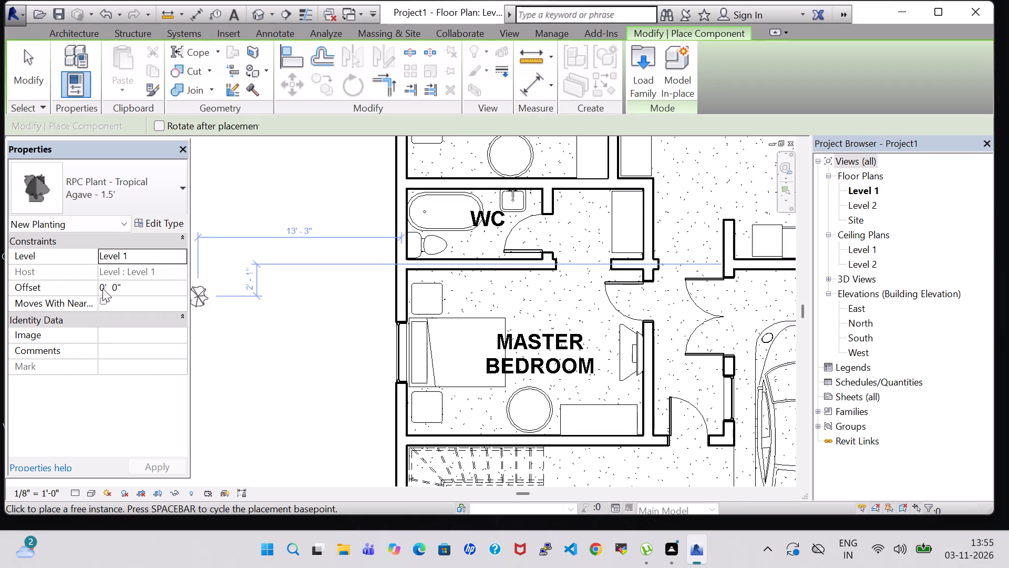
click(105, 288)
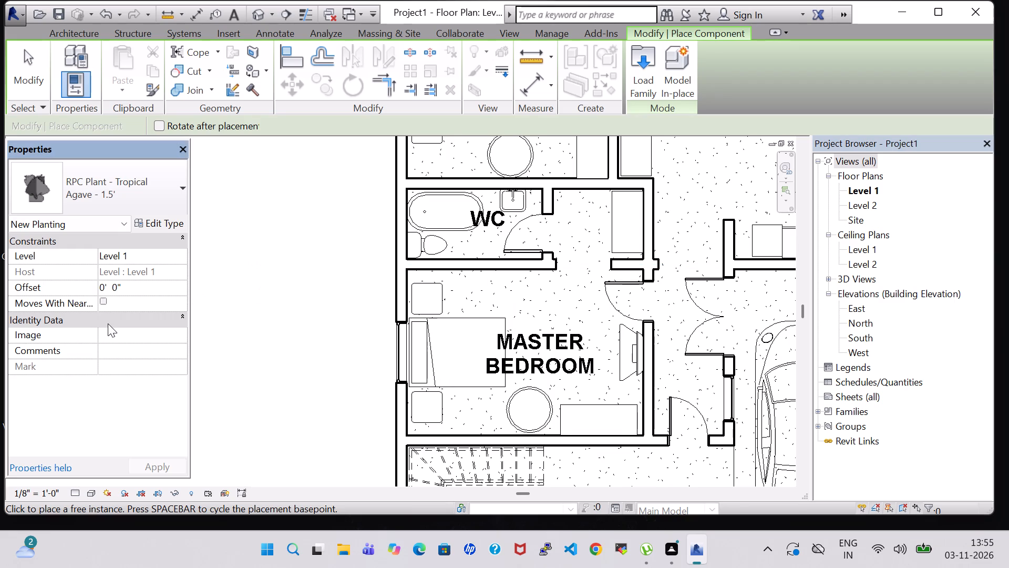
key(BackSpace)
key(2)
key(Right)
key(Right)
key(Right)
key(Right)
key(BackSpace)
key(6)
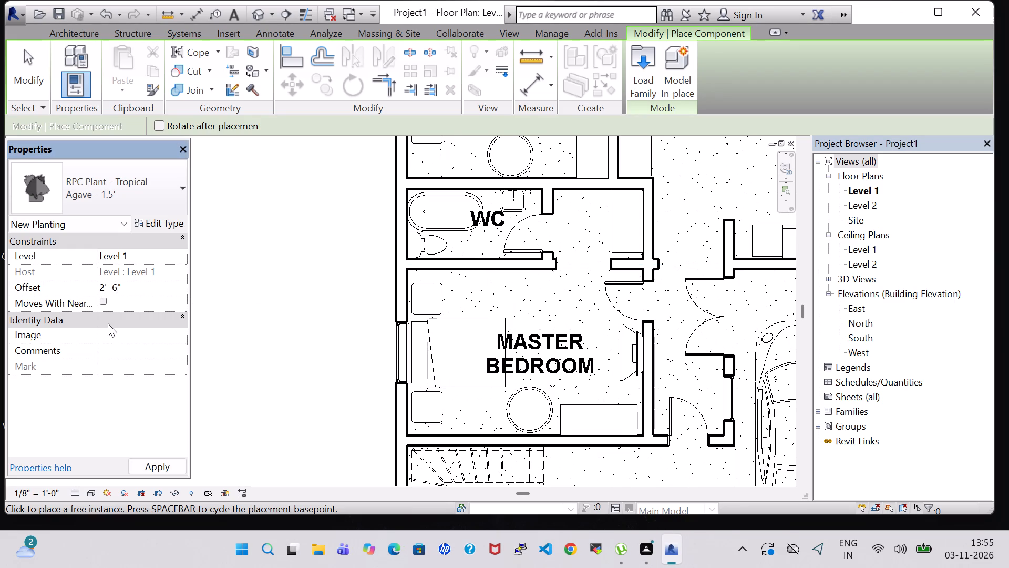
click(429, 410)
Place Agave - 1.5' plants on one bedside end table each in Bedroom 2, Bedroom 3 and Bedroom 4.
scroll(559, 336, down, 2)
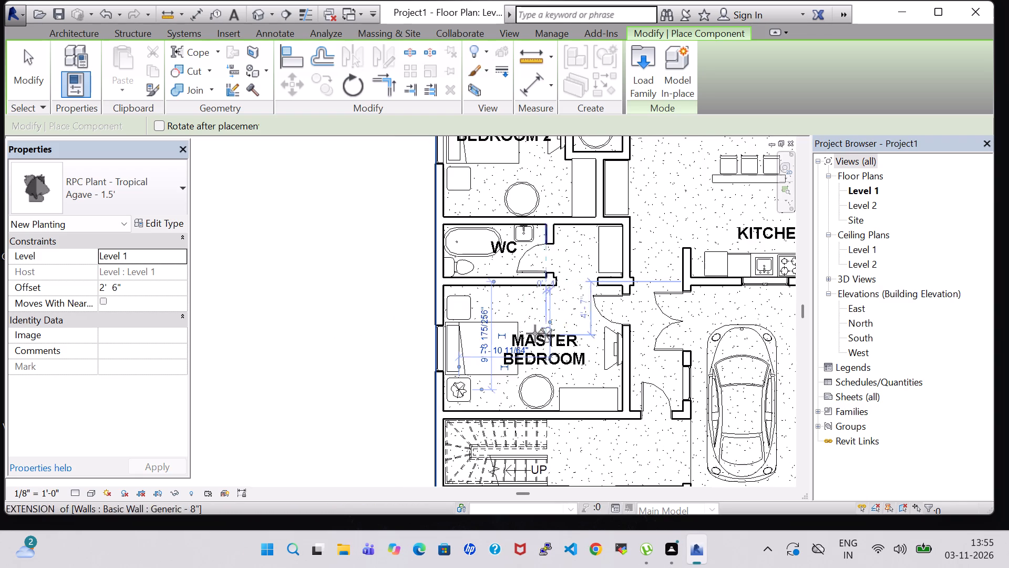
middle_drag(518, 322, 467, 395)
scroll(467, 395, down, 2)
scroll(411, 290, up, 4)
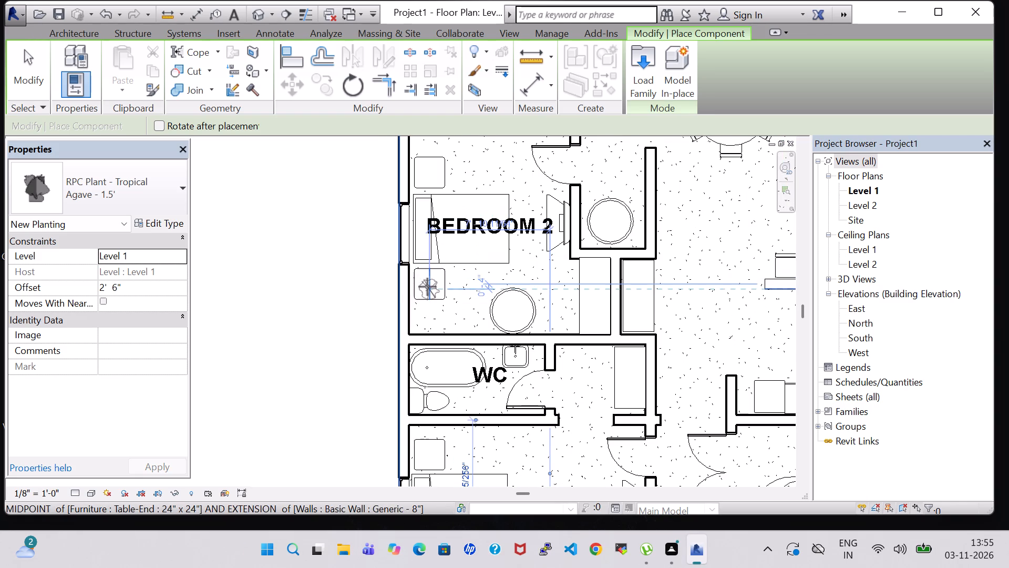
click(427, 285)
middle_drag(467, 269, 421, 387)
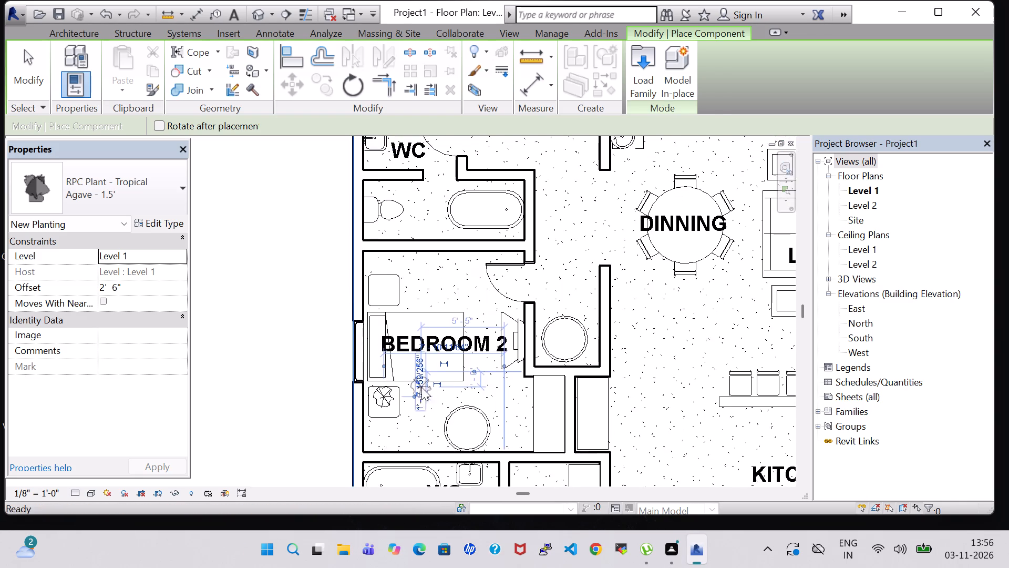
middle_drag(426, 252, 421, 372)
scroll(449, 282, down, 3)
middle_drag(467, 206, 421, 332)
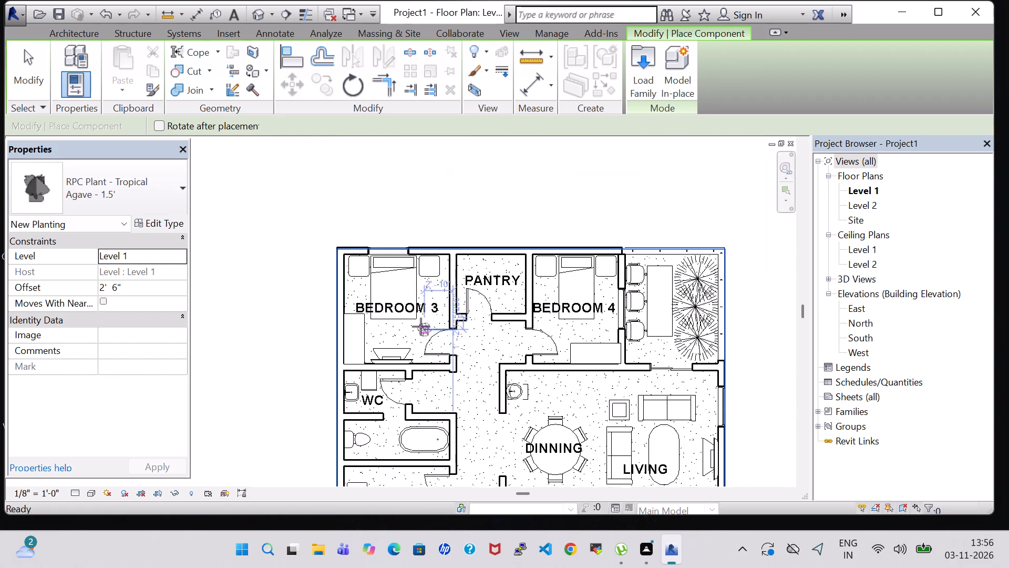
scroll(418, 301, up, 3)
click(328, 252)
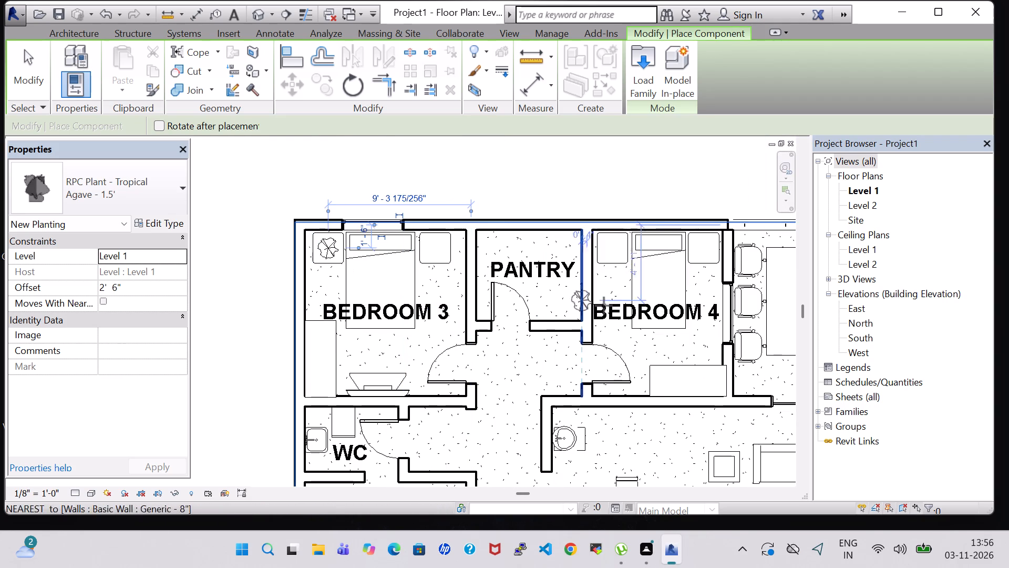
click(705, 251)
scroll(675, 331, down, 3)
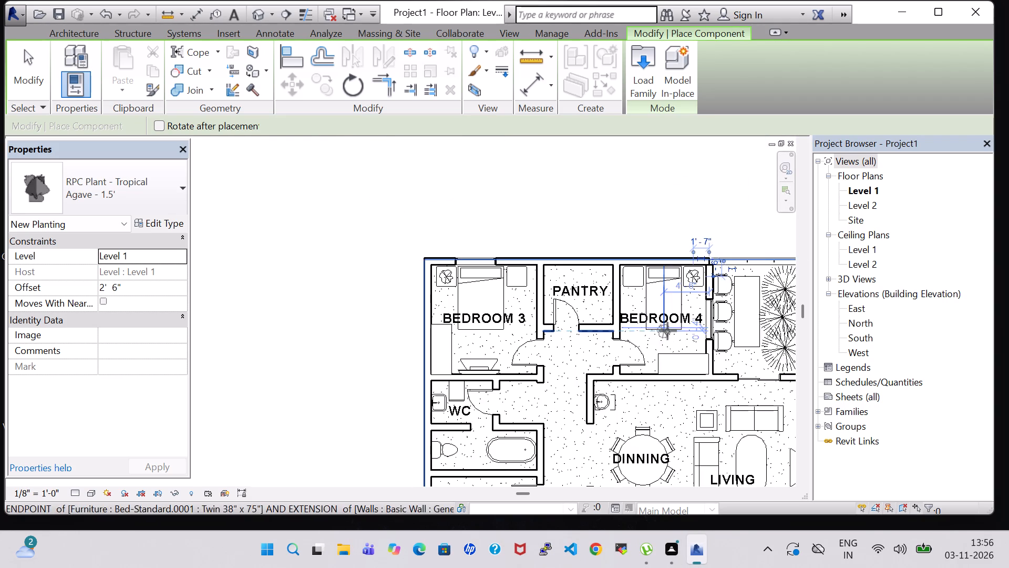
middle_drag(667, 331, 534, 320)
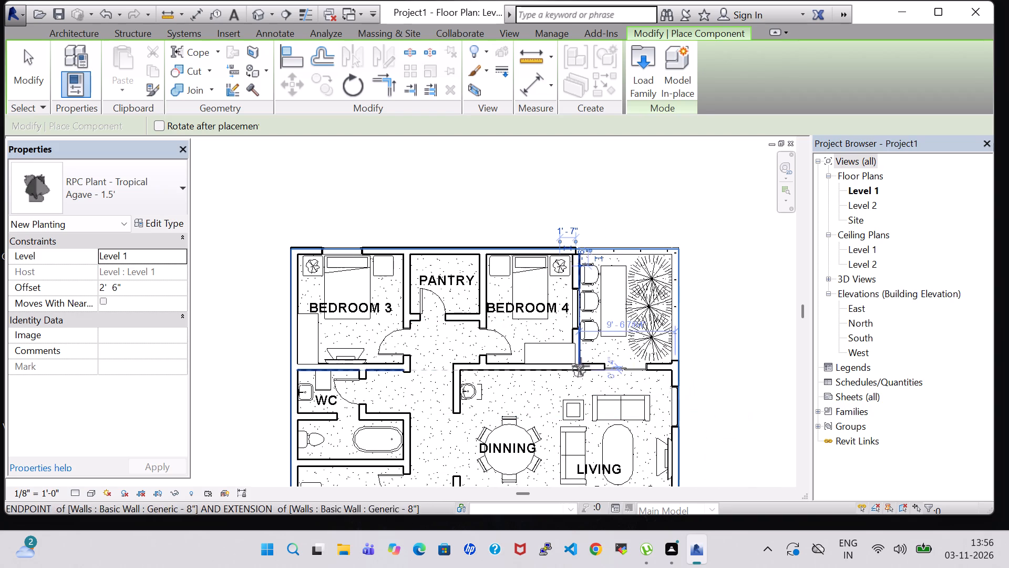
key(Escape)
key(Escape)
Nudge the Bedroom 4 dresser slightly away from the wall it shares with the planted seating area.
click(557, 350)
key(Left)
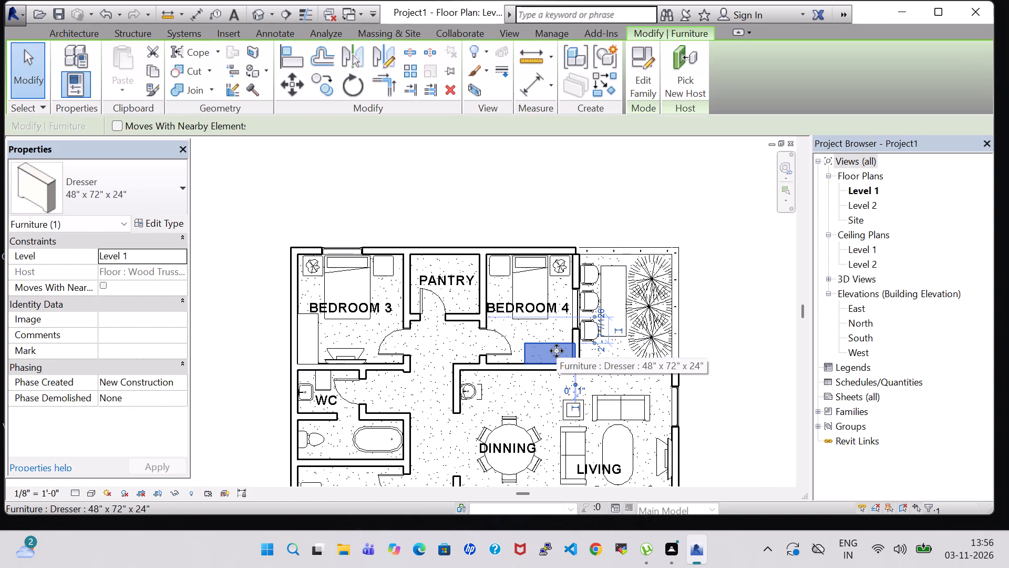
key(Left)
key(Up)
key(Right)
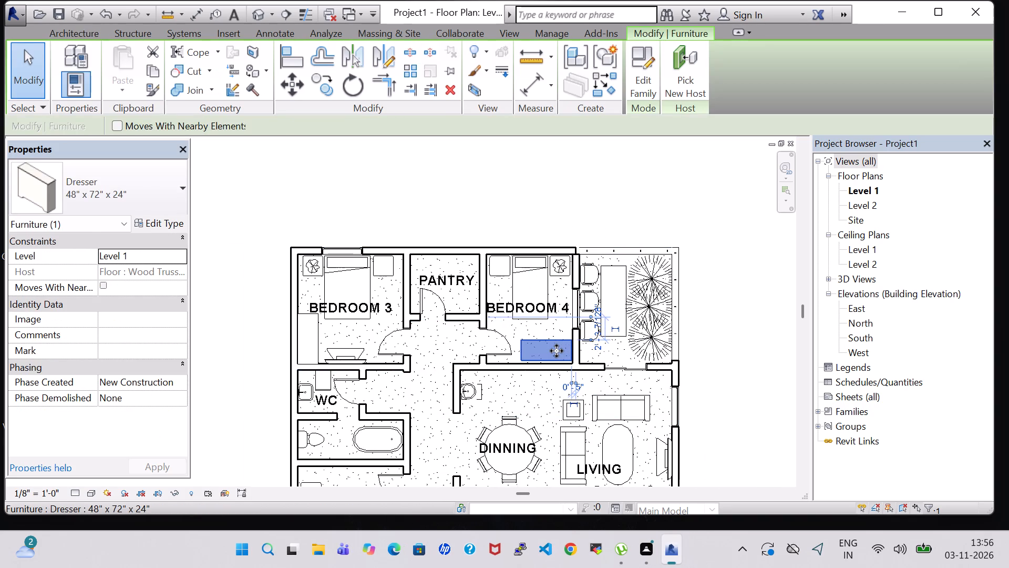
key(Down)
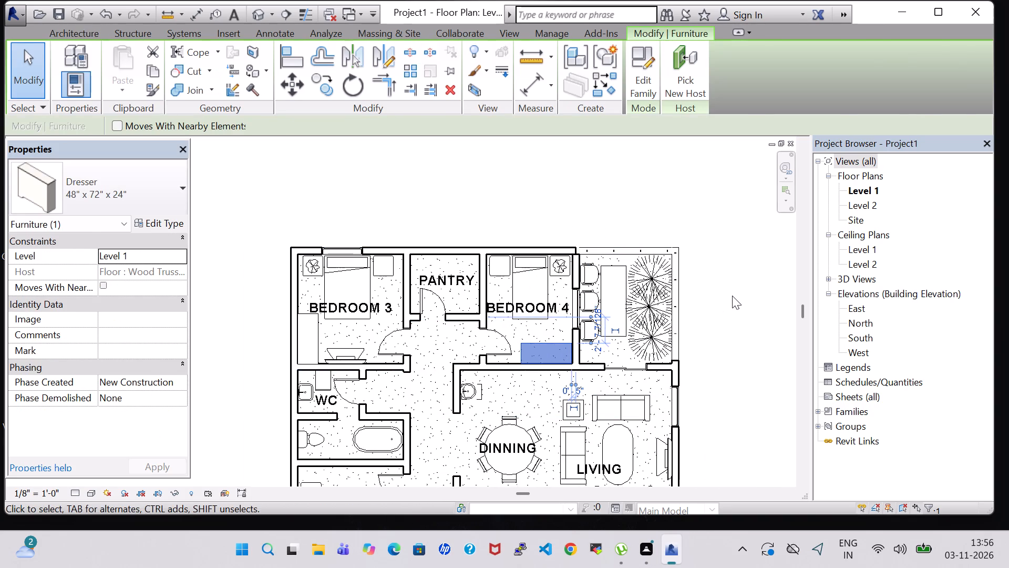
click(732, 296)
Place an RPC Plant - Tropical of type Crane Lily - 3' on the oval coffee table in the living room.
scroll(732, 296, down, 2)
middle_drag(732, 296, 664, 244)
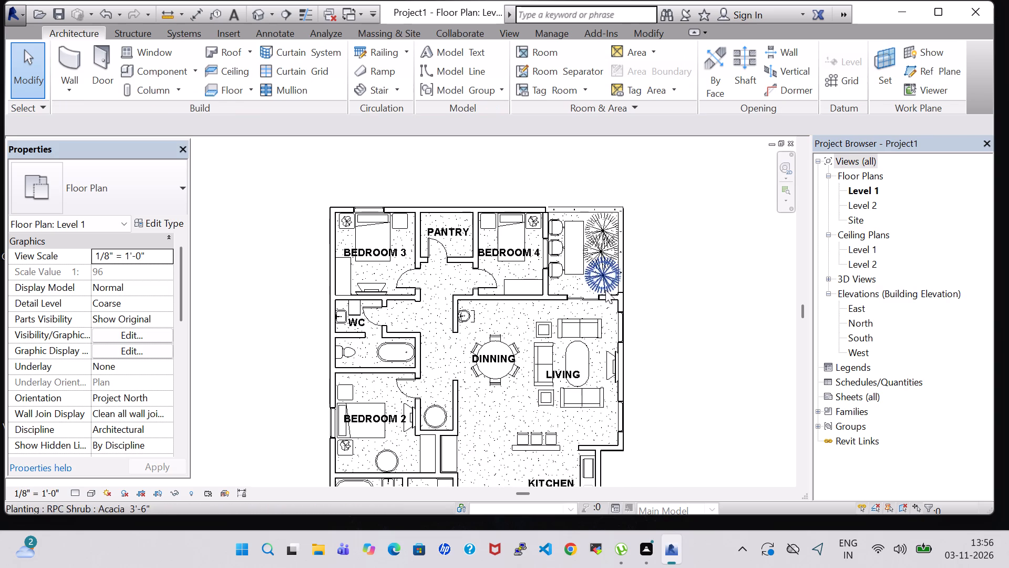
middle_drag(678, 343, 650, 296)
click(174, 66)
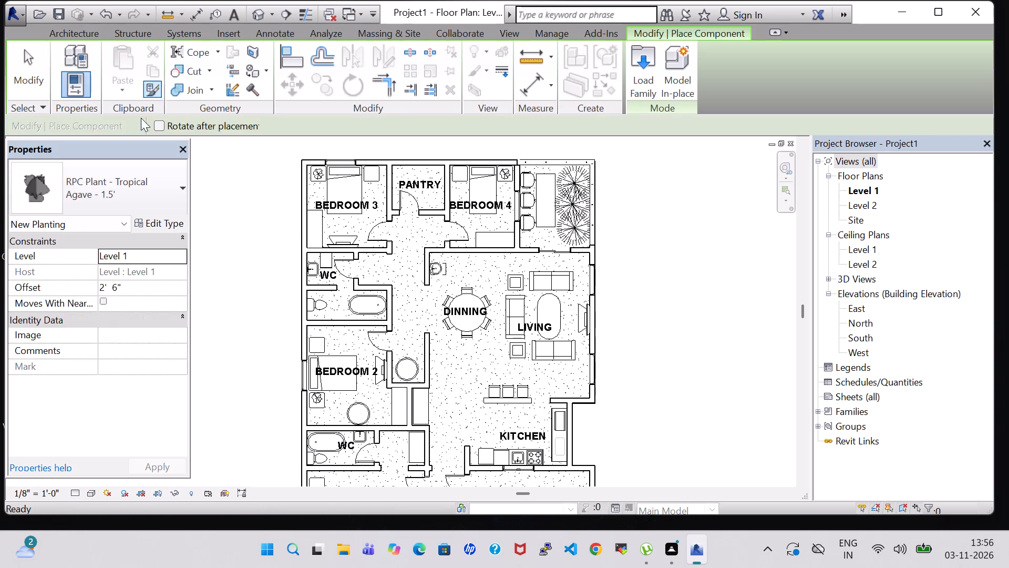
click(130, 175)
text(RPC)
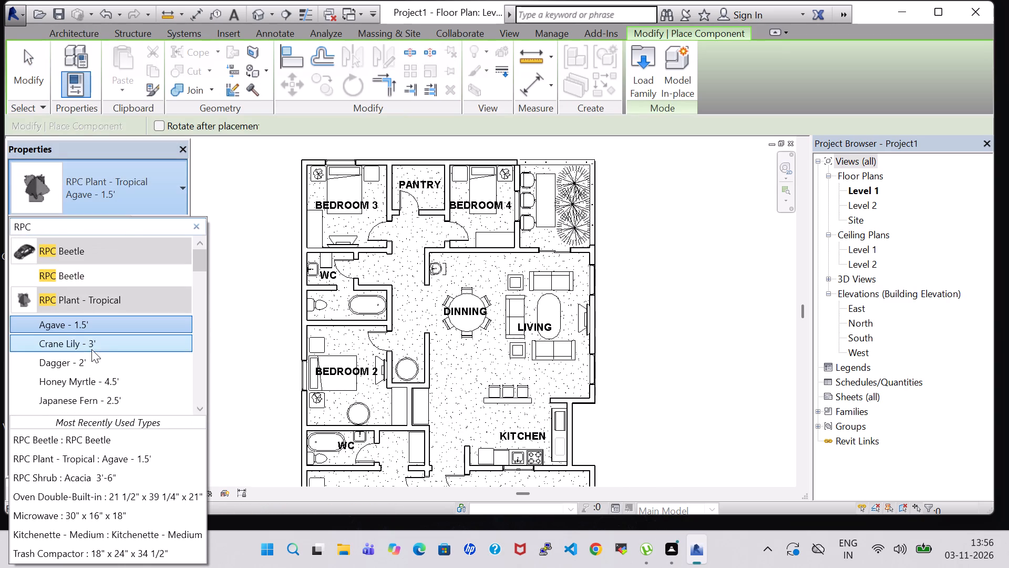
click(97, 349)
scroll(503, 358, up, 5)
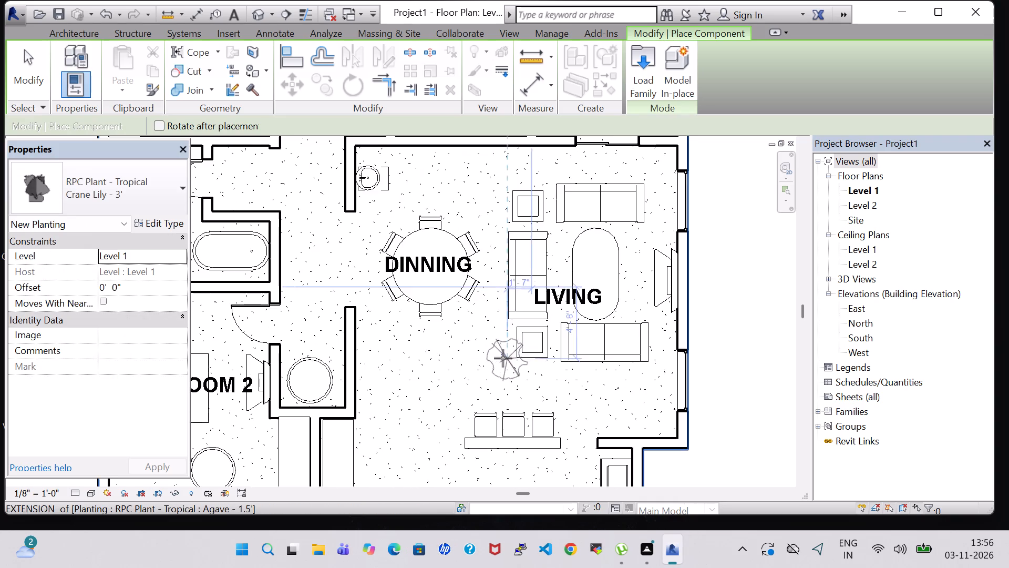
click(600, 271)
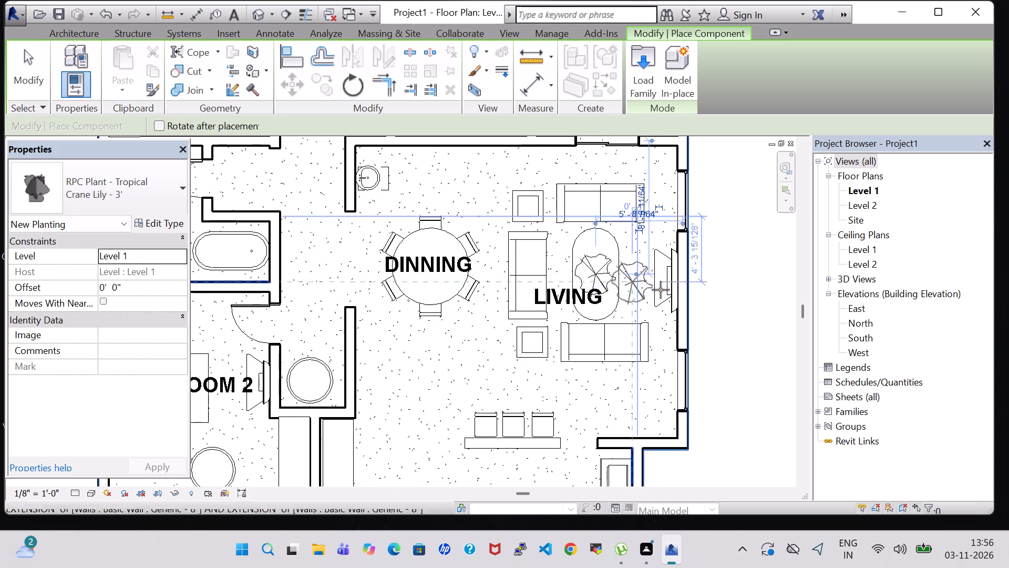
key(Escape)
key(Escape)
Set the offset of the living room's Crane Lily plant to 2' 6".
click(605, 265)
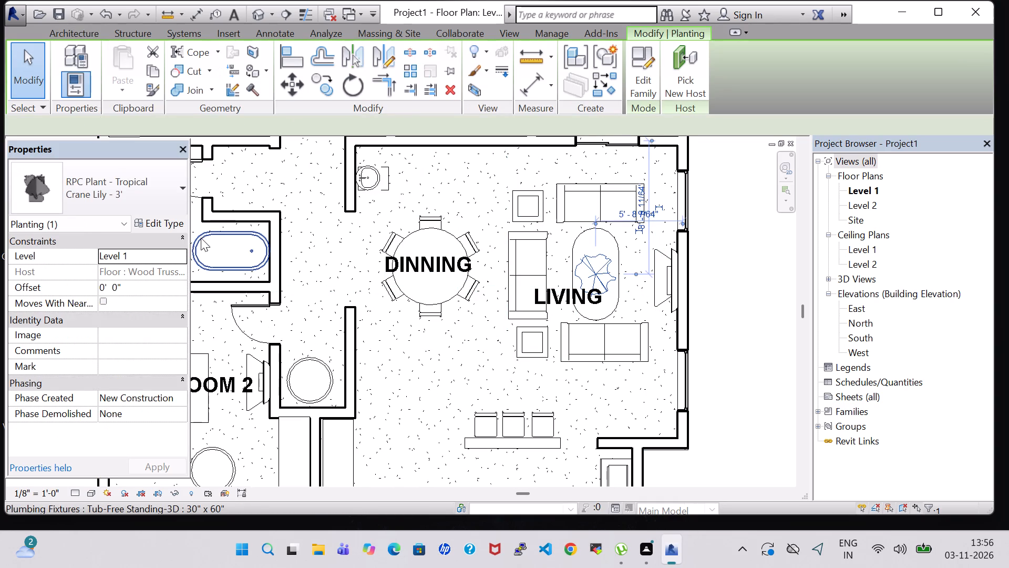
click(106, 287)
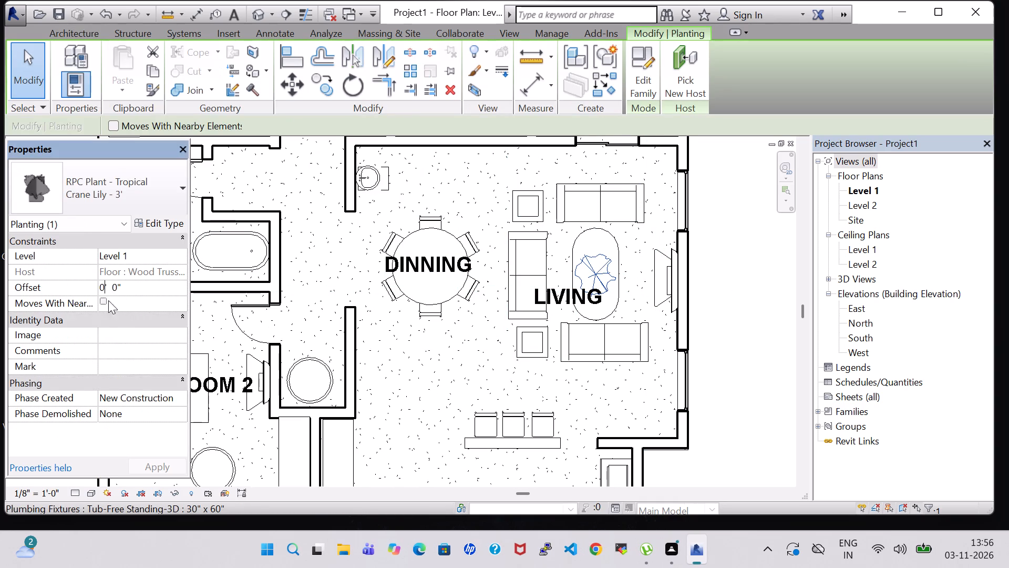
key(BackSpace)
key(2)
key(Right)
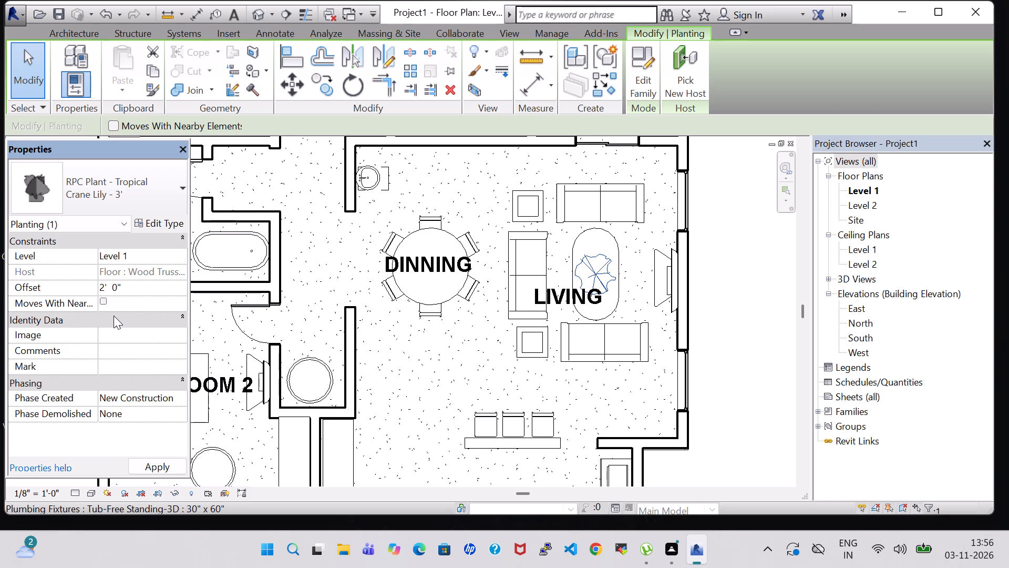
key(Right)
key(Right)
key(Right)
key(BackSpace)
key(6)
key(Return)
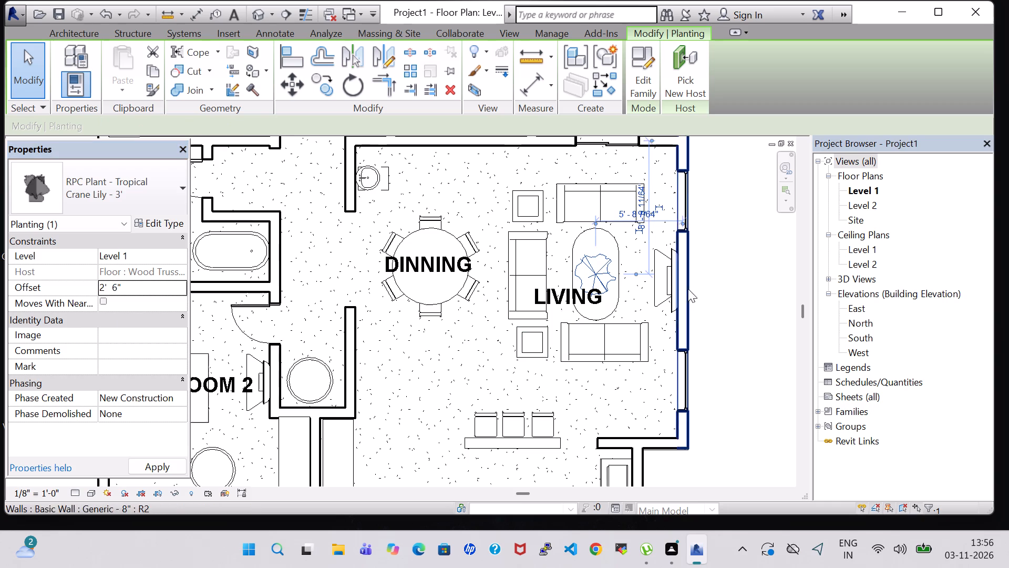
click(725, 284)
Place another Crane Lily - 3' plant on the round table in the niche beside Bedroom 2.
click(164, 69)
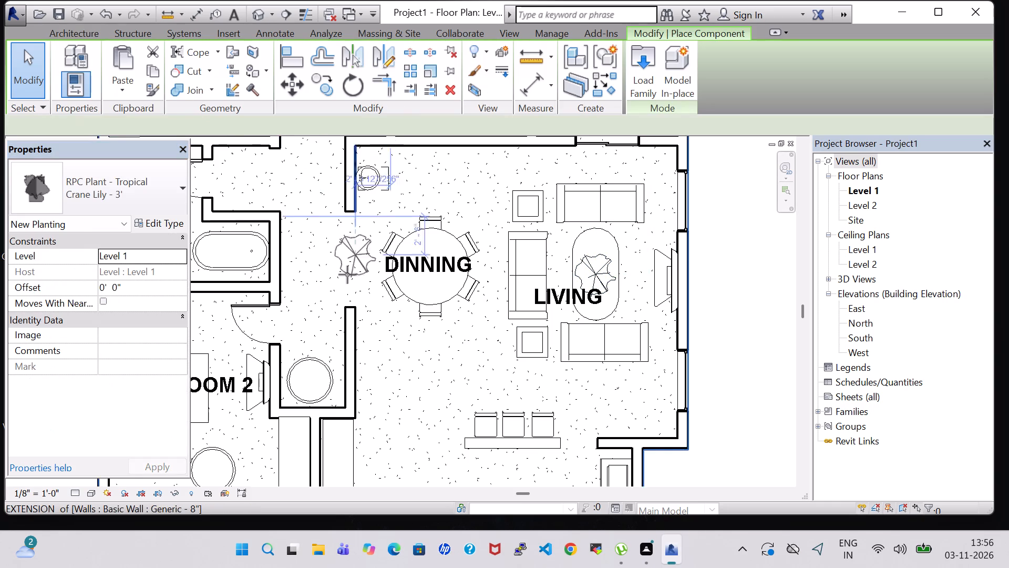
scroll(336, 304, down, 1)
scroll(314, 396, up, 4)
click(312, 354)
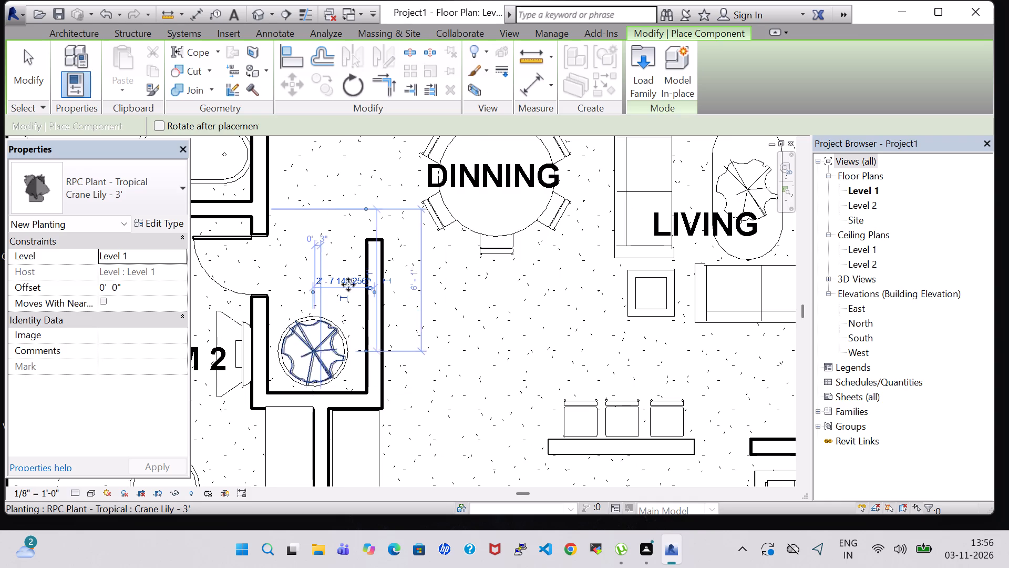
Place an RPC Plant - Tropical of type Dagger - 2' on the rectangular table in the wall recess facing the kitchen.
scroll(332, 206, down, 4)
middle_drag(409, 278, 398, 391)
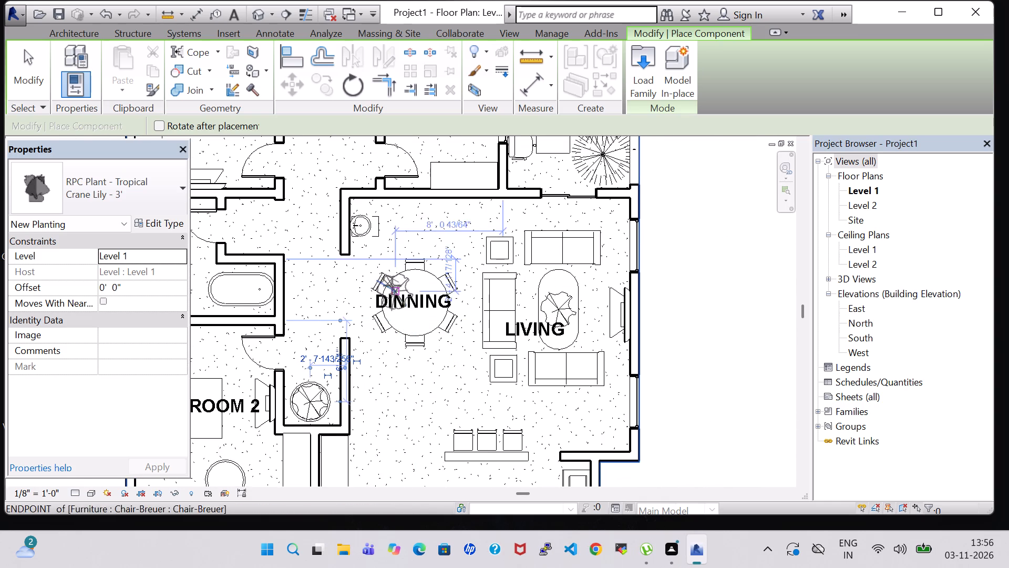
scroll(367, 337, down, 2)
middle_drag(403, 391, 397, 326)
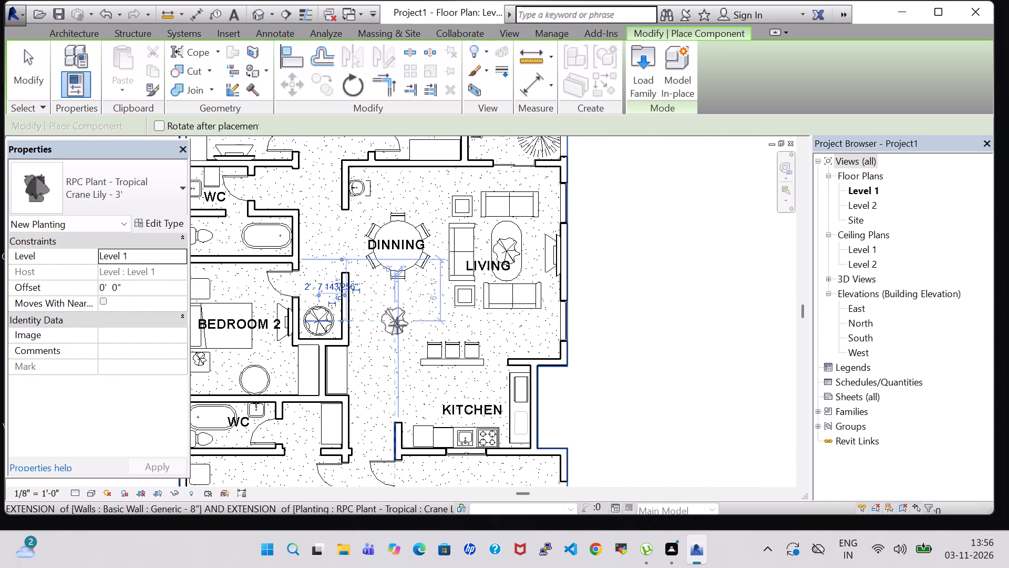
scroll(417, 331, down, 2)
scroll(364, 386, up, 7)
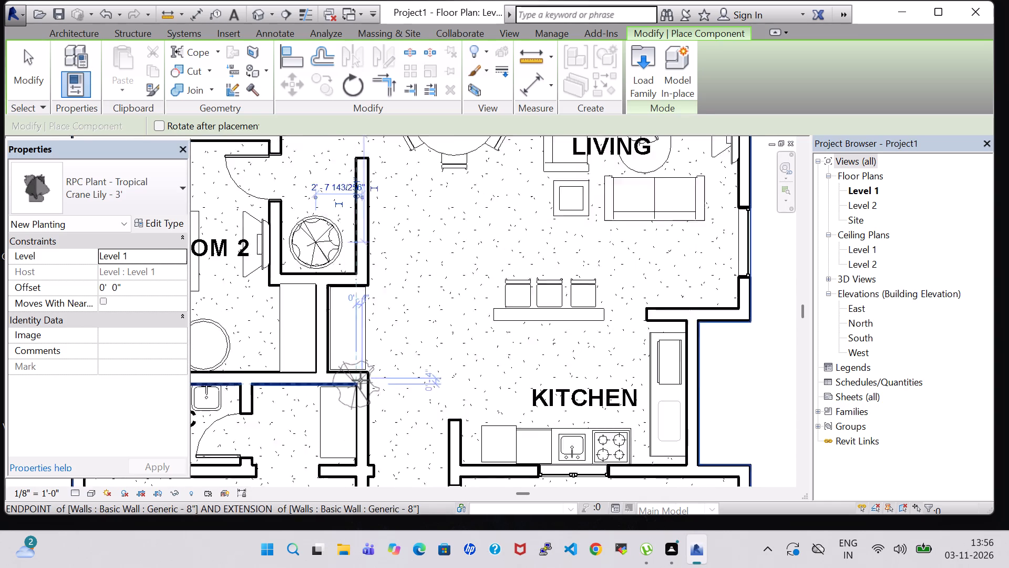
scroll(361, 380, up, 1)
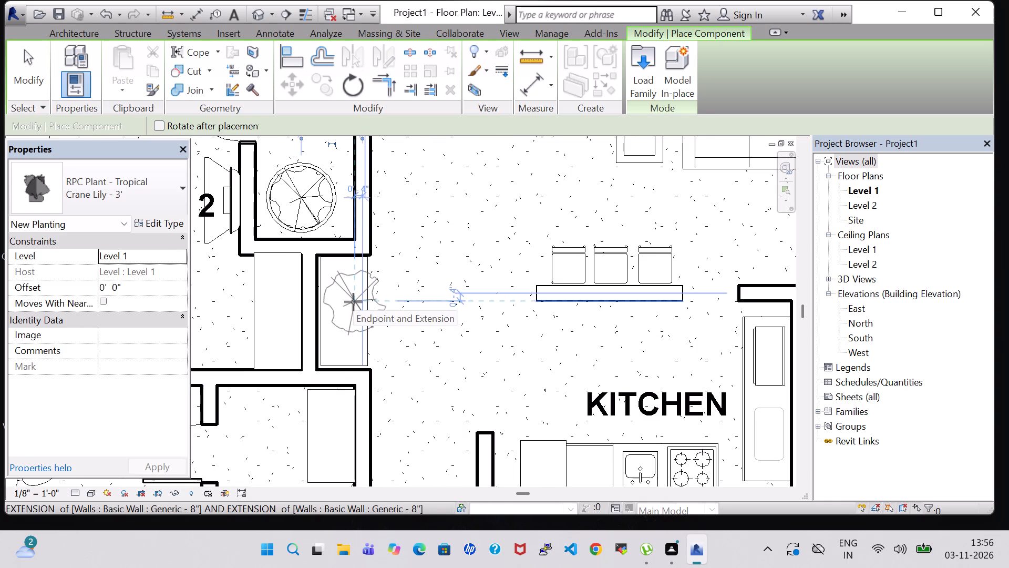
key(Escape)
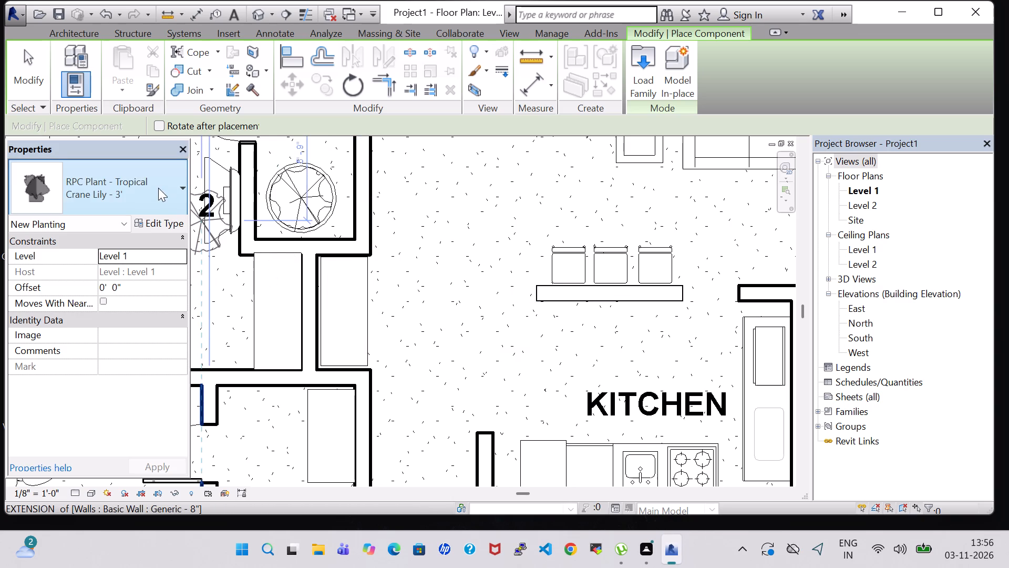
click(158, 188)
scroll(106, 329, up, 7)
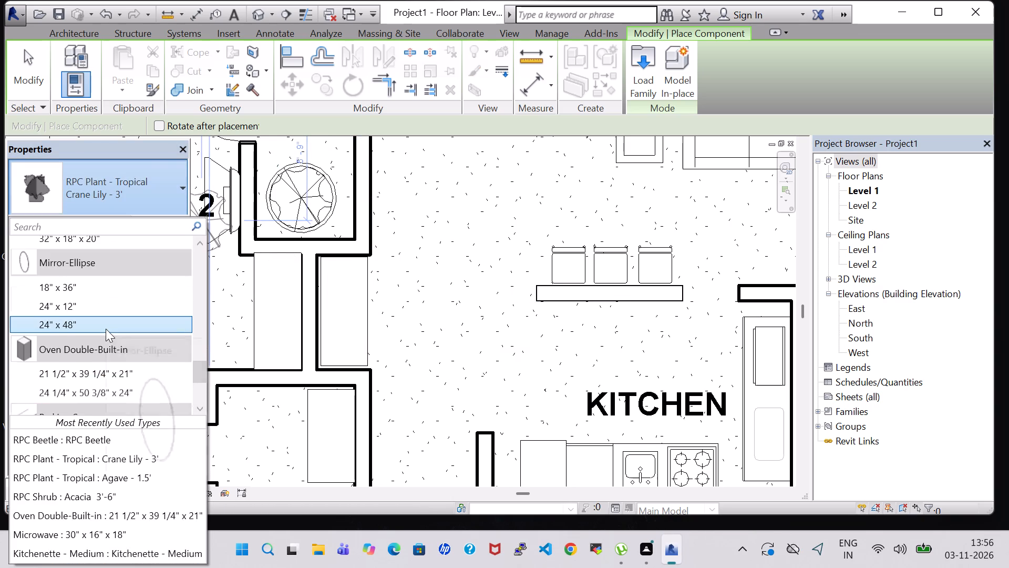
text(RPC)
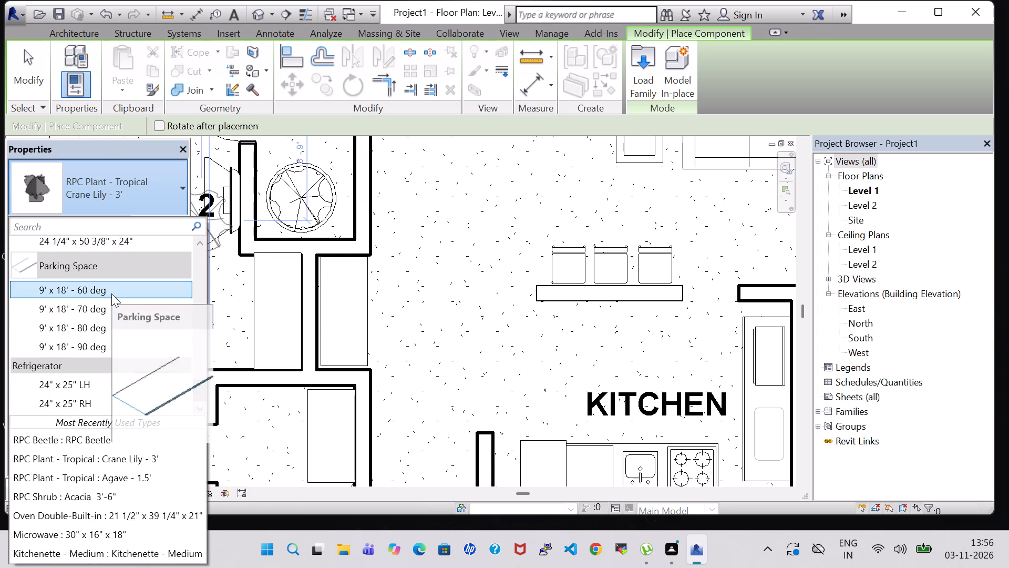
key(c)
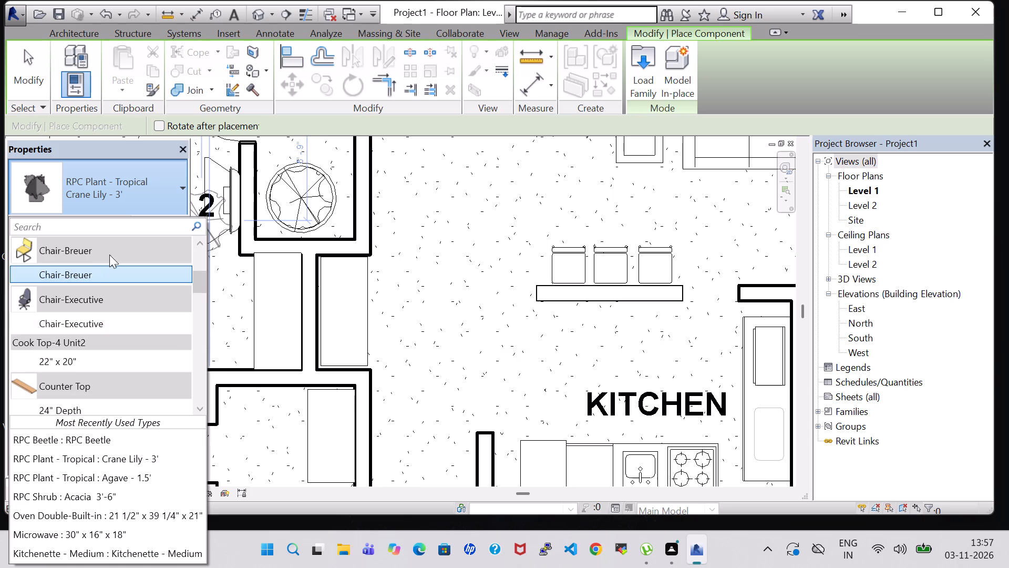
click(138, 183)
click(138, 185)
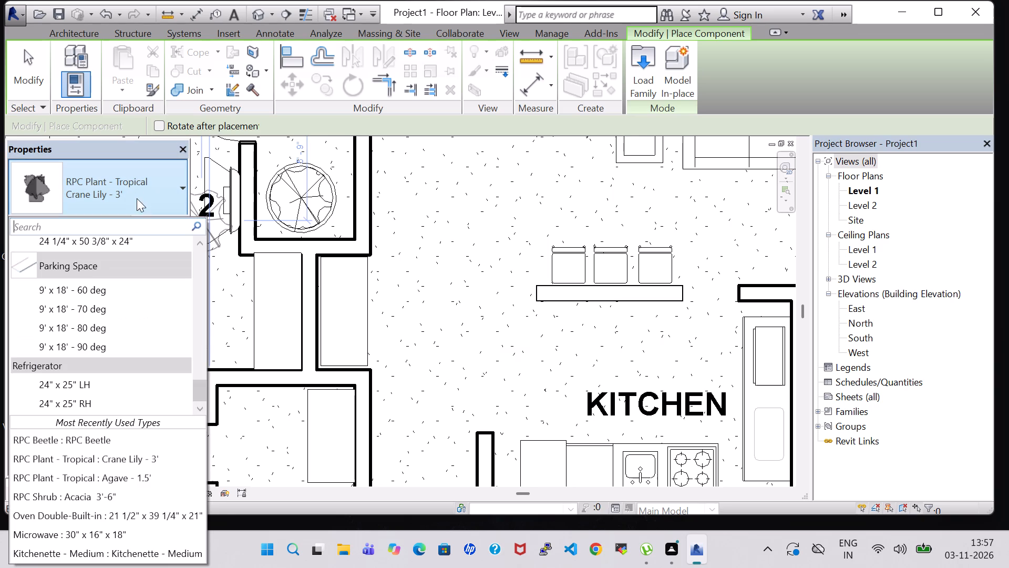
text(RPC)
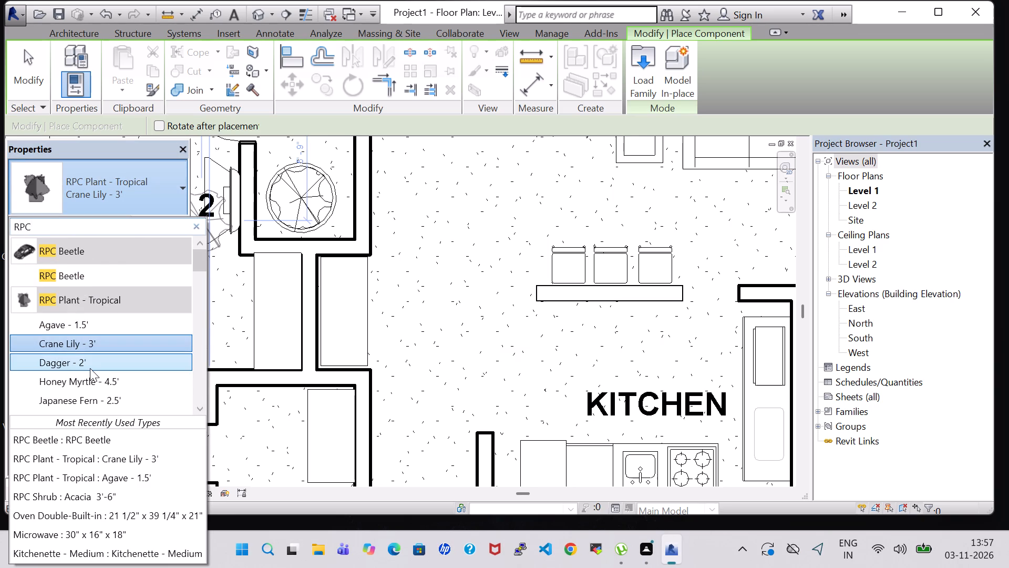
click(90, 368)
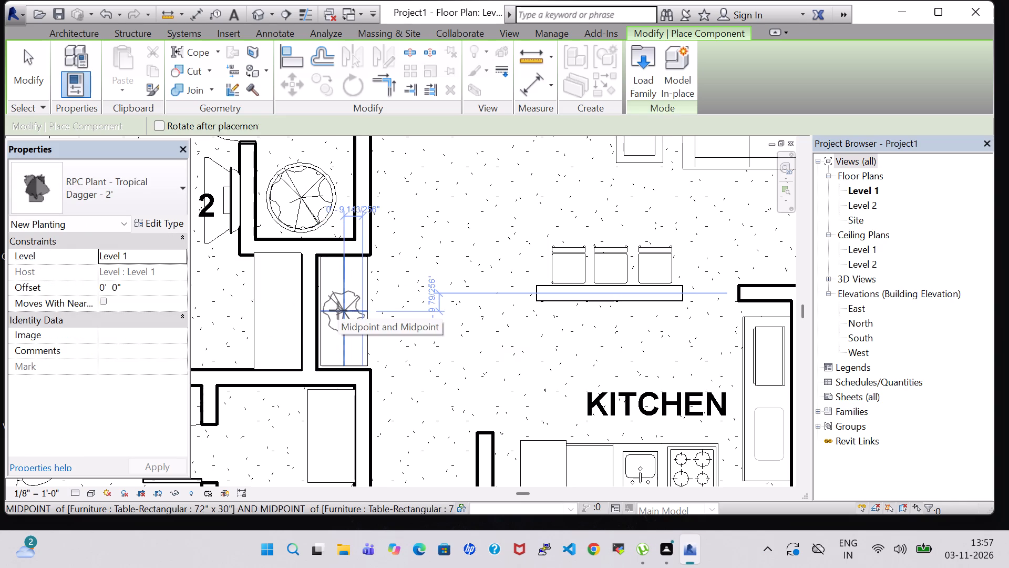
click(338, 310)
key(Escape)
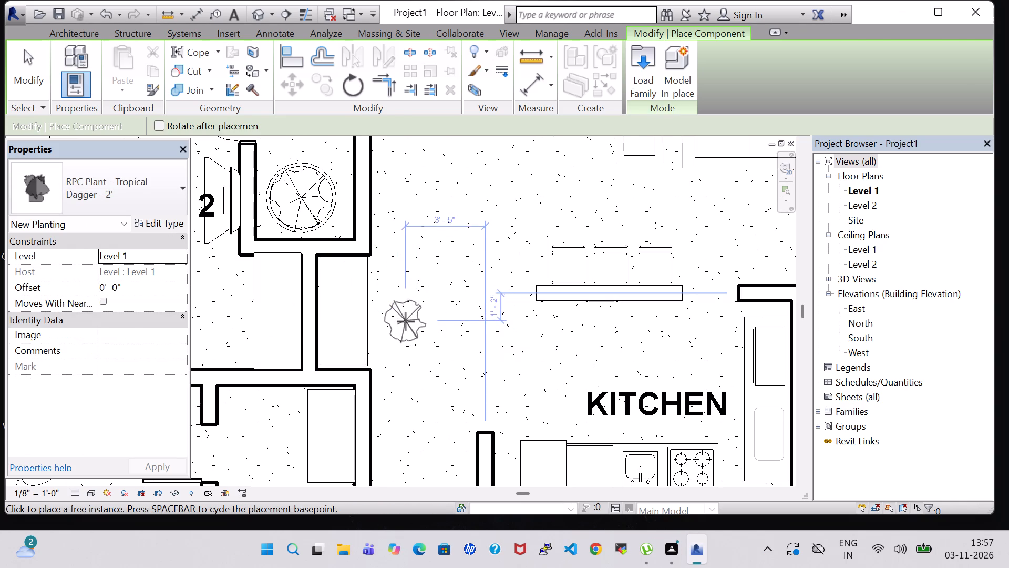
key(Escape)
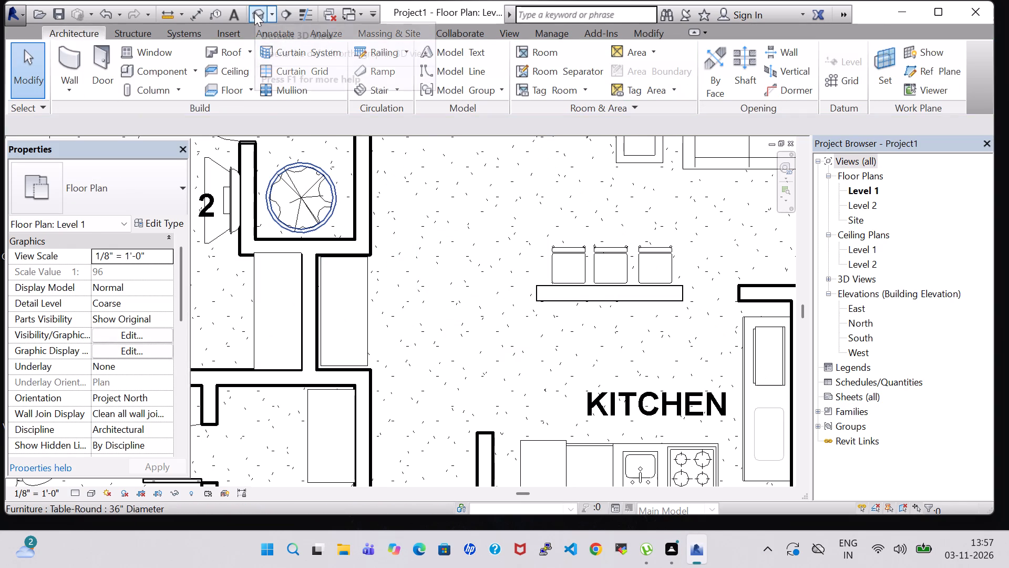
In the 3D view, set the offset of the Dagger plant at the recess table to 2' 0".
click(254, 13)
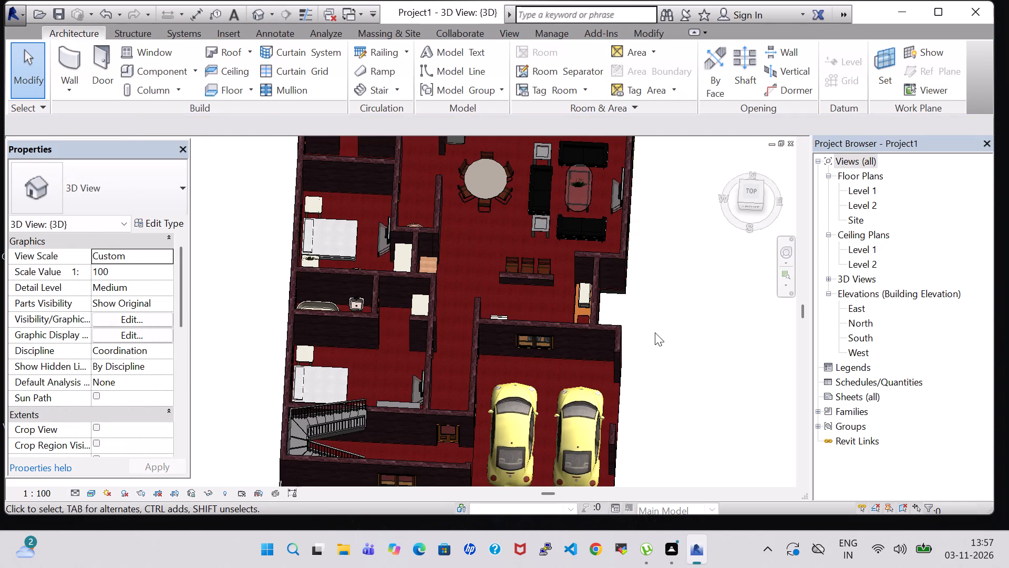
shift+middle_drag(650, 328, 588, 305)
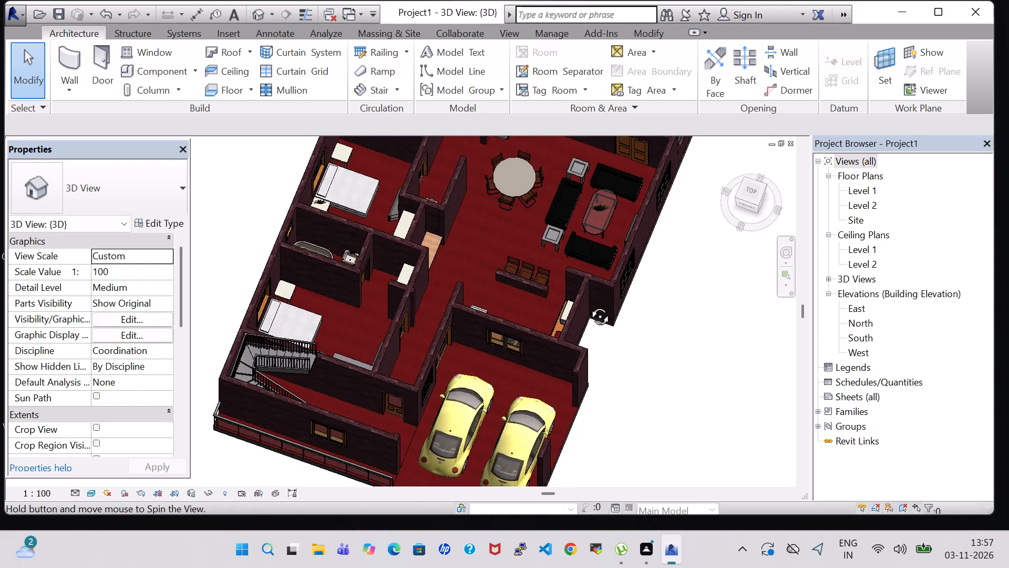
shift+middle_drag(588, 305, 478, 170)
click(495, 224)
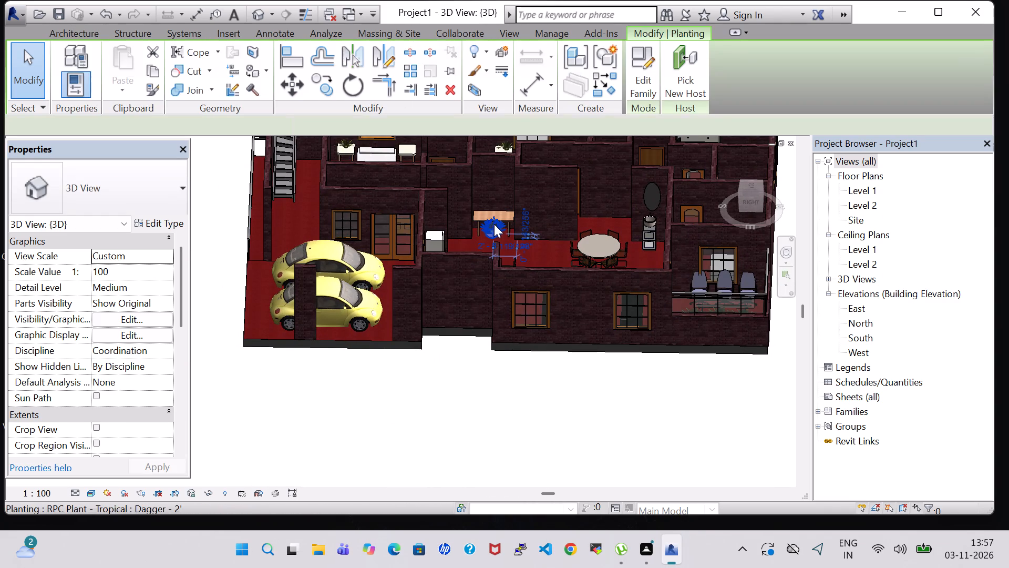
click(106, 283)
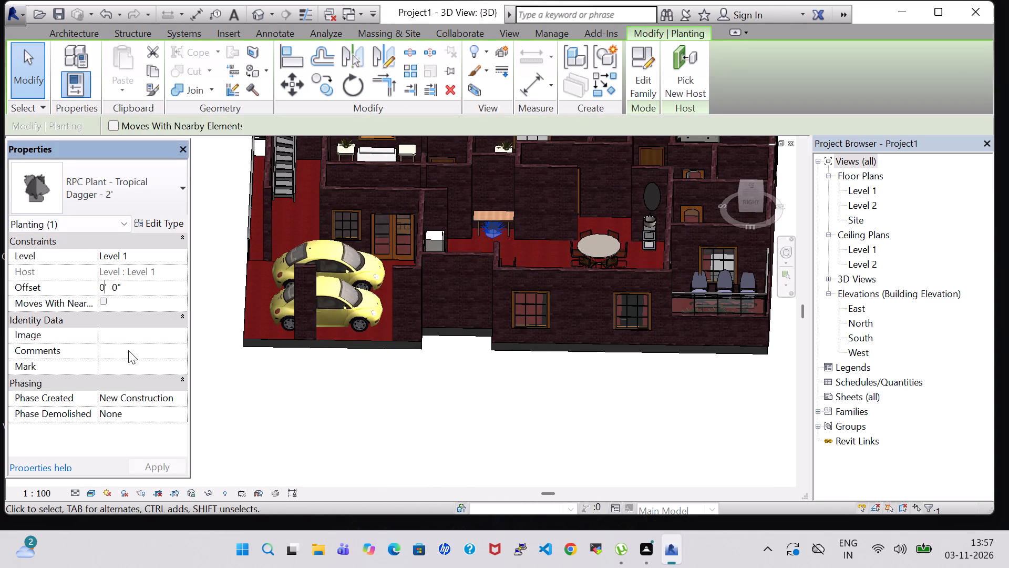
key(BackSpace)
key(2)
key(Return)
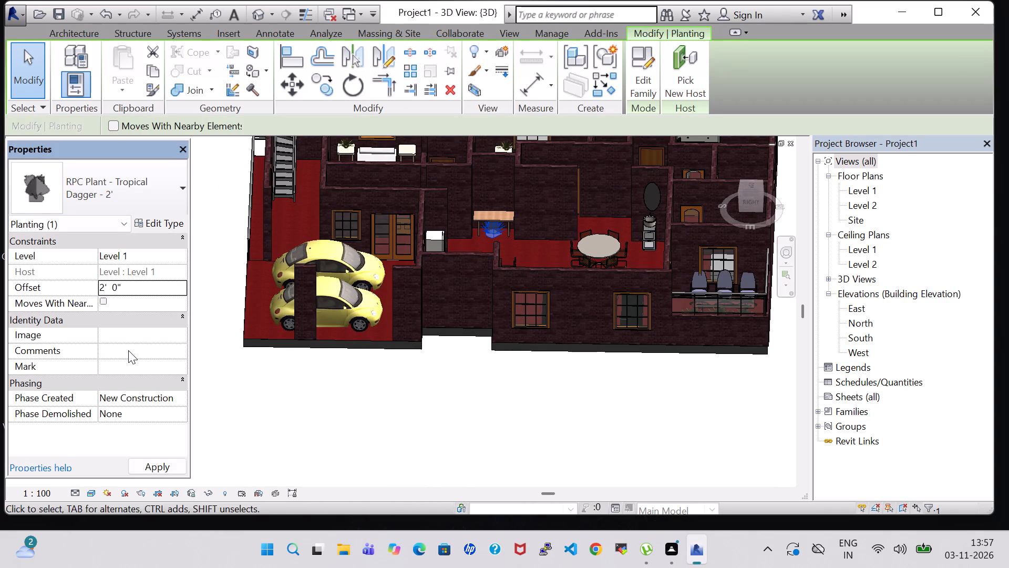
click(510, 250)
Set the Dagger plant's offset to 2' 6" so it sits on the rectangular table's top.
scroll(510, 250, up, 5)
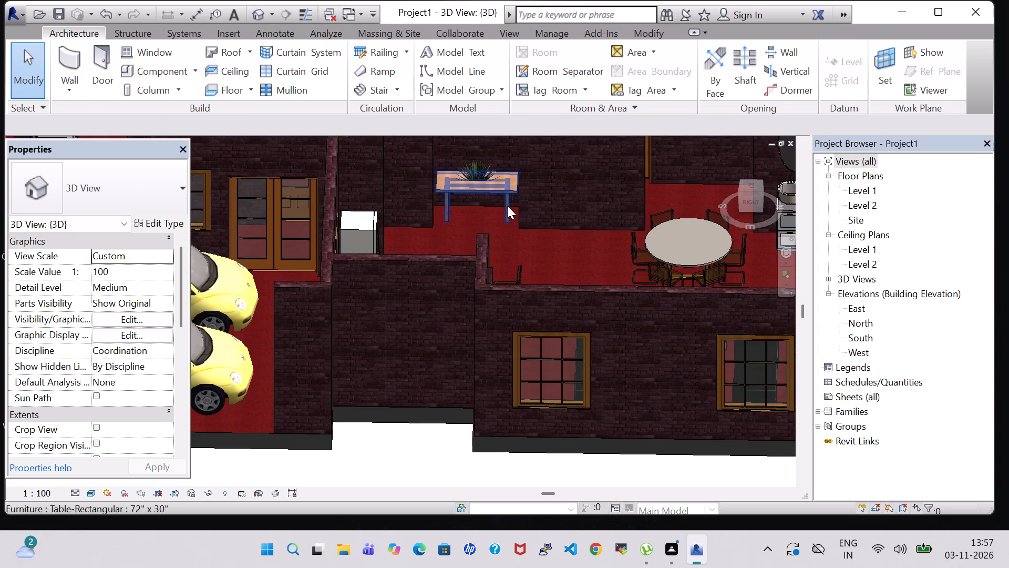
middle_drag(507, 207, 504, 294)
scroll(500, 291, up, 5)
click(465, 219)
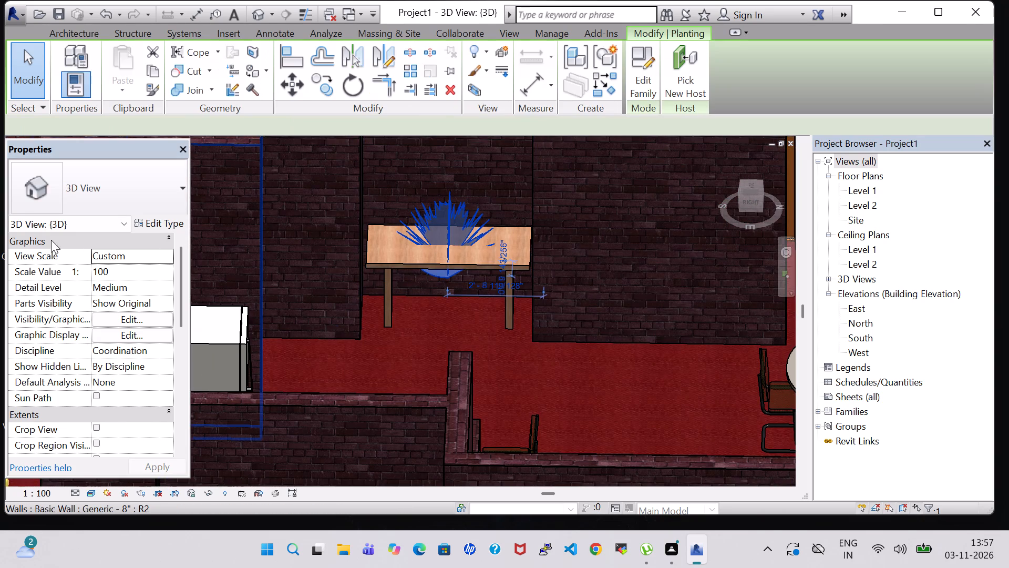
click(118, 286)
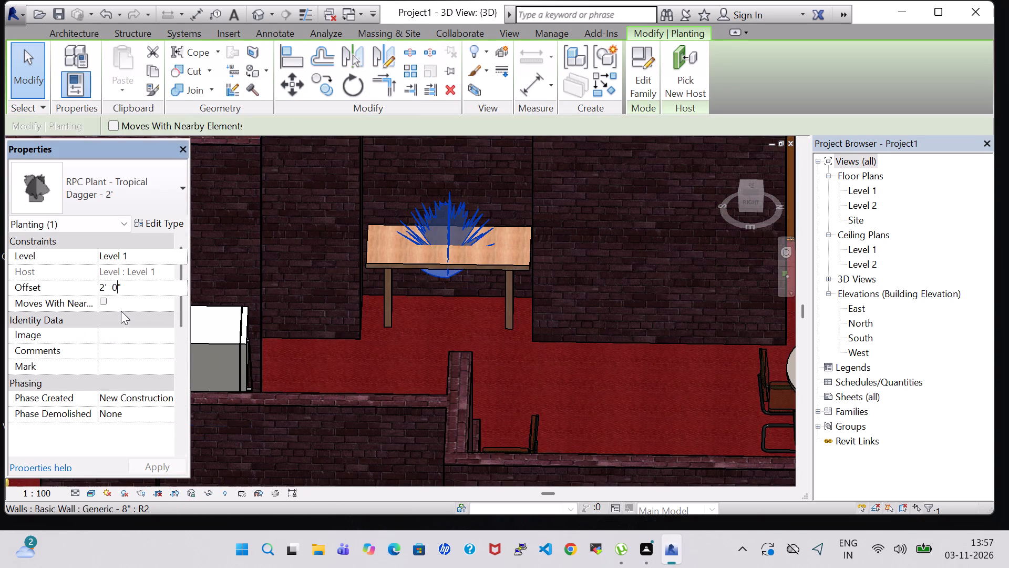
key(BackSpace)
key(6)
key(Return)
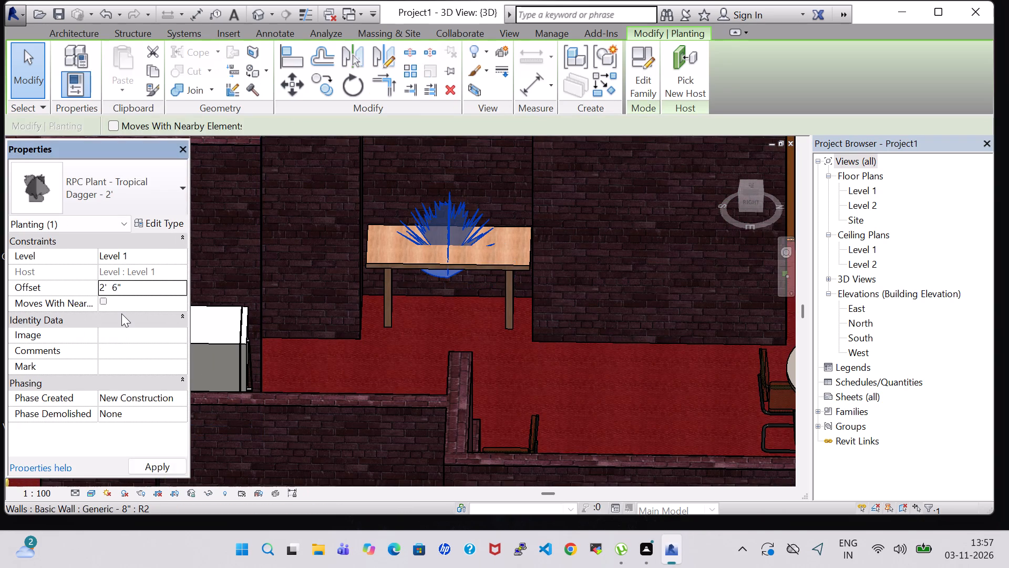
click(575, 348)
scroll(564, 364, down, 3)
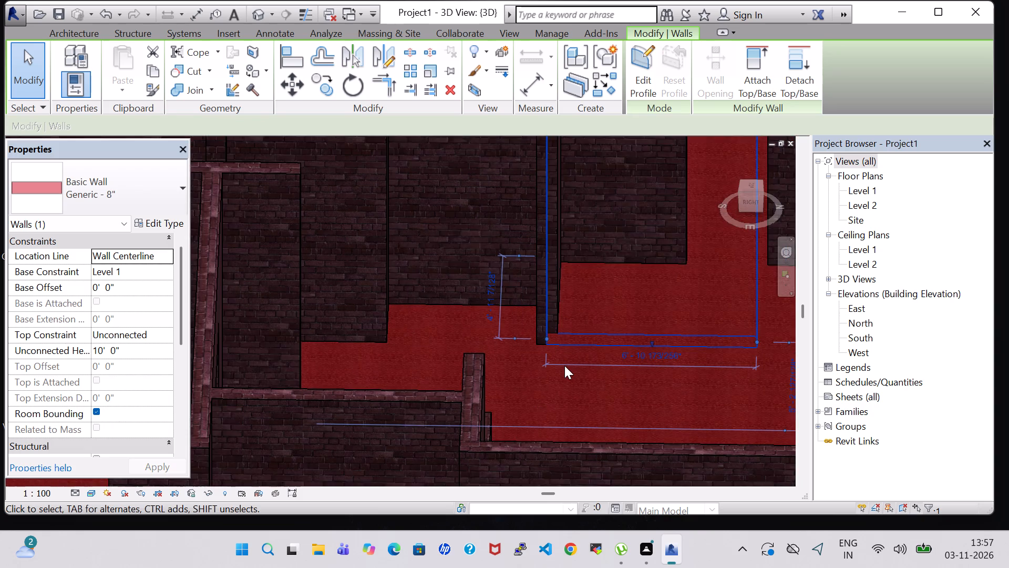
click(740, 306)
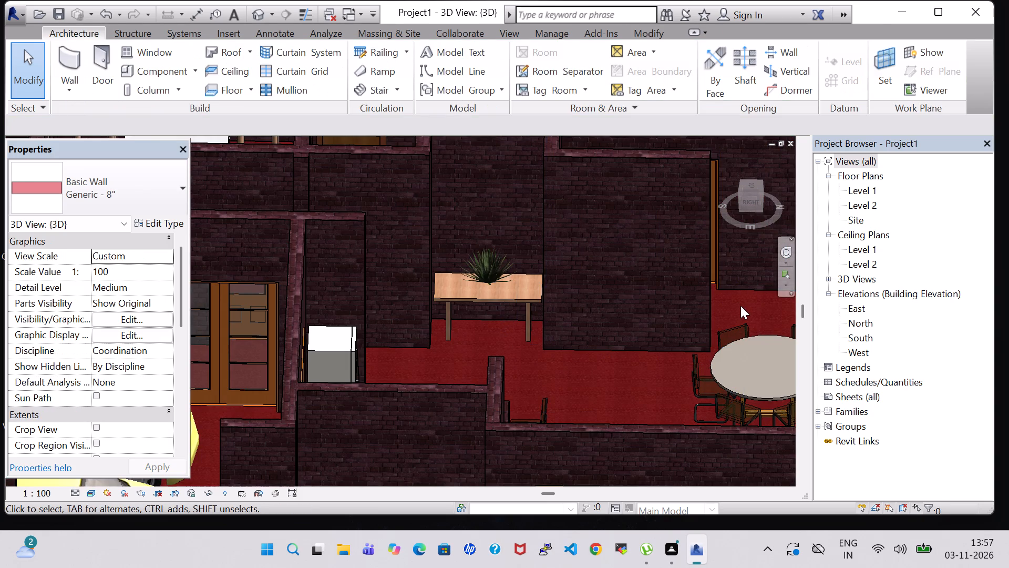
Set the offset of the Crane Lily plant at the round niche table to 2' 0".
shift+middle_drag(738, 307, 604, 317)
middle_drag(622, 344, 439, 251)
click(627, 331)
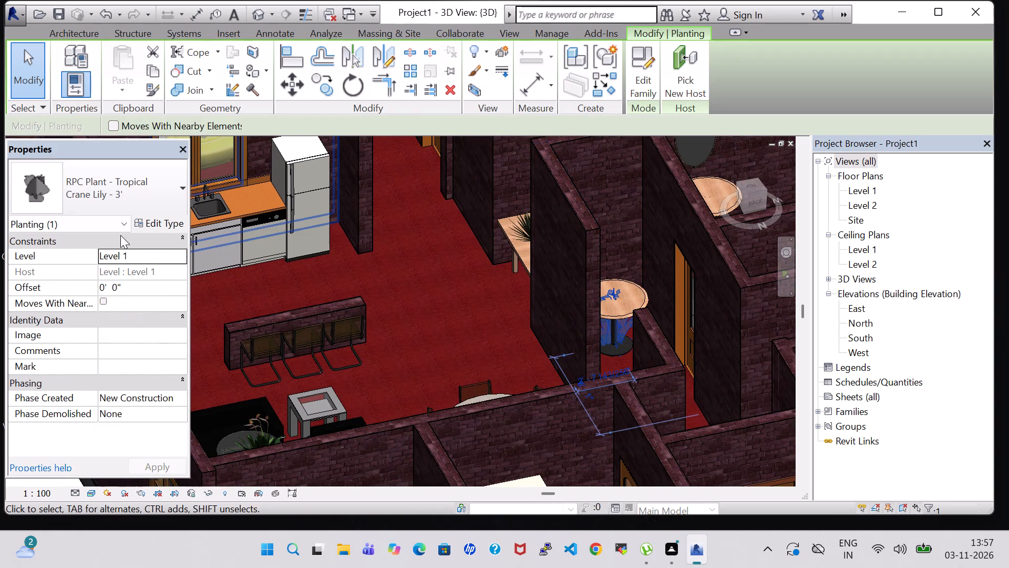
click(106, 286)
key(BackSpace)
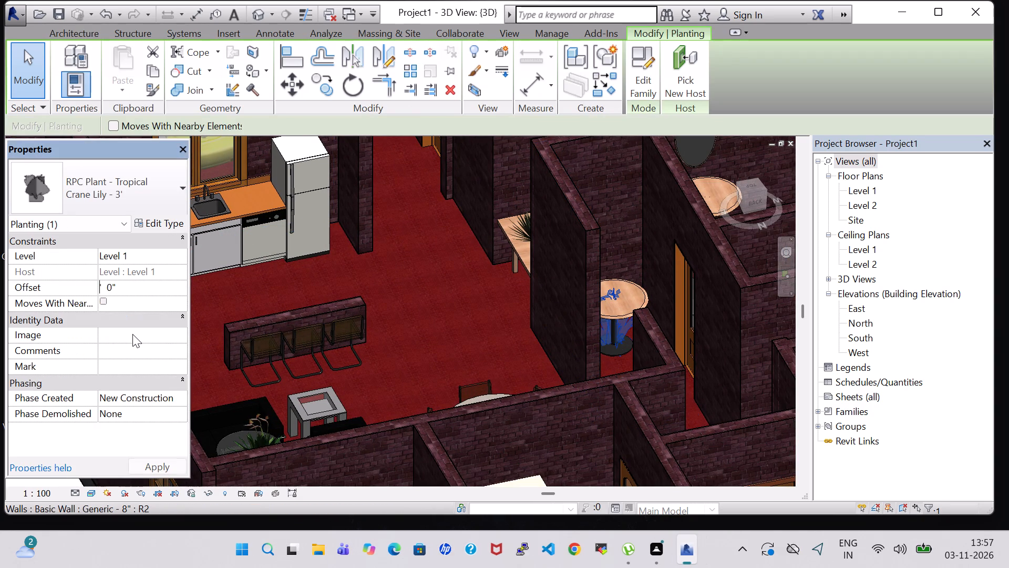
key(2)
key(Return)
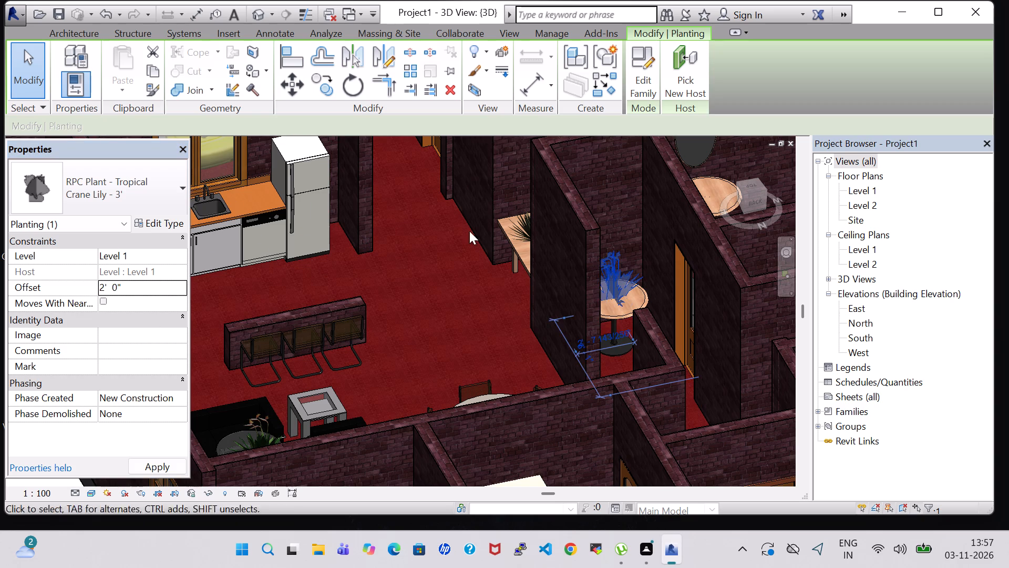
Set the round niche table's Crane Lily offset to 2' 6".
click(120, 285)
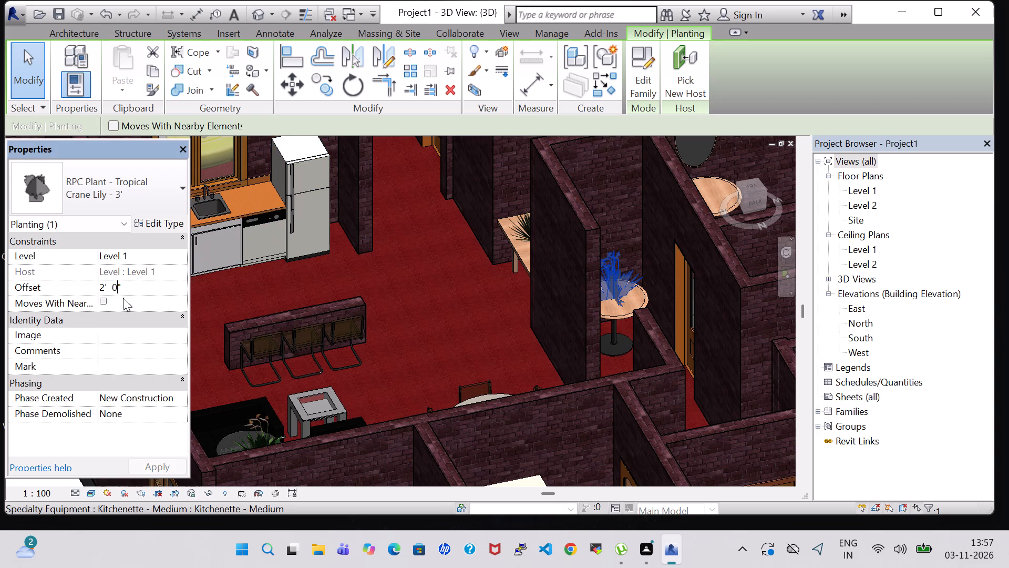
key(BackSpace)
key(6)
key(Return)
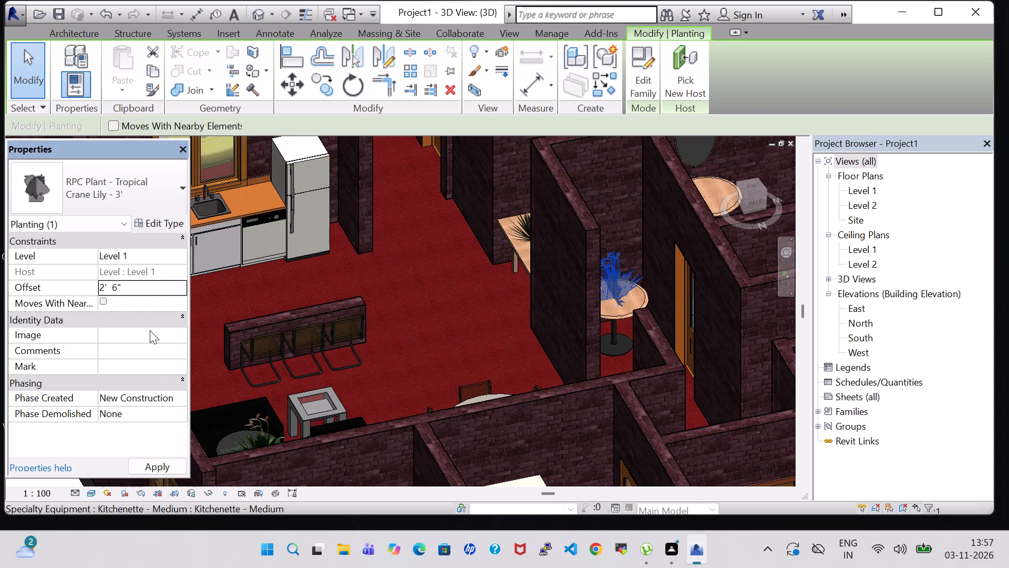
click(472, 344)
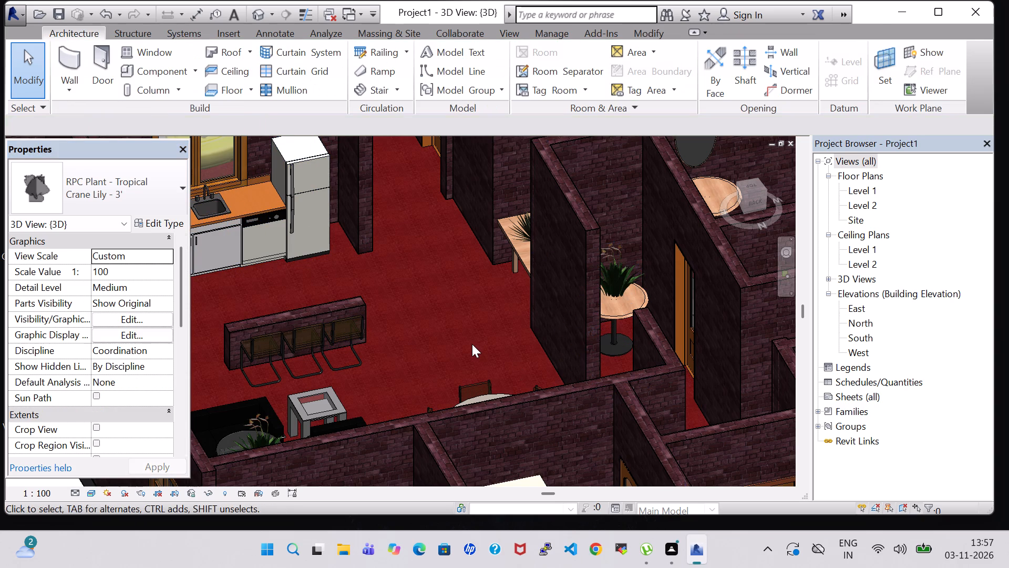
Examine the dining, living and bedroom furnishings and plants from several angles in the 3D view.
shift+middle_drag(459, 332, 560, 346)
scroll(547, 338, down, 1)
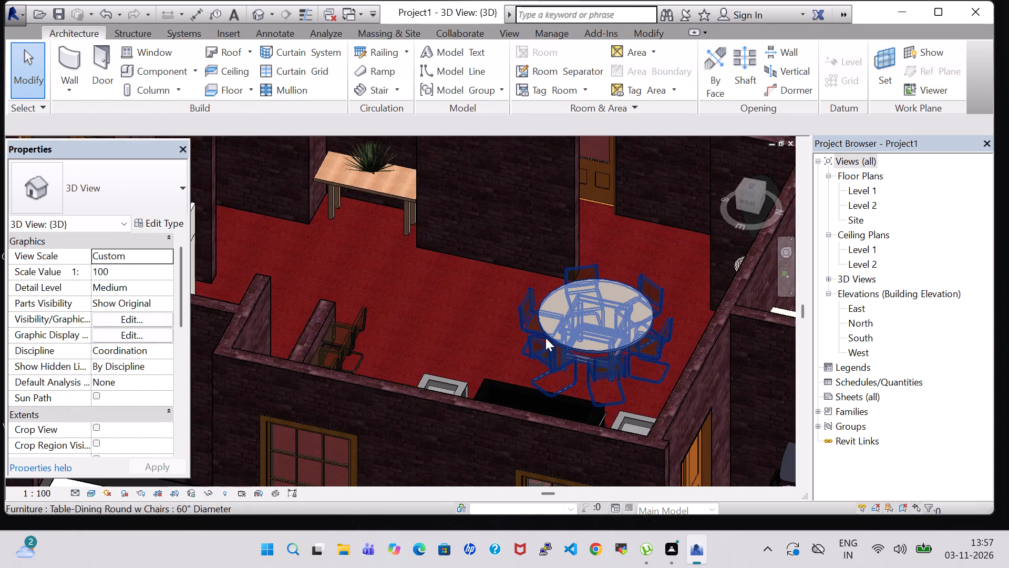
scroll(545, 338, down, 2)
shift+middle_drag(456, 312, 630, 313)
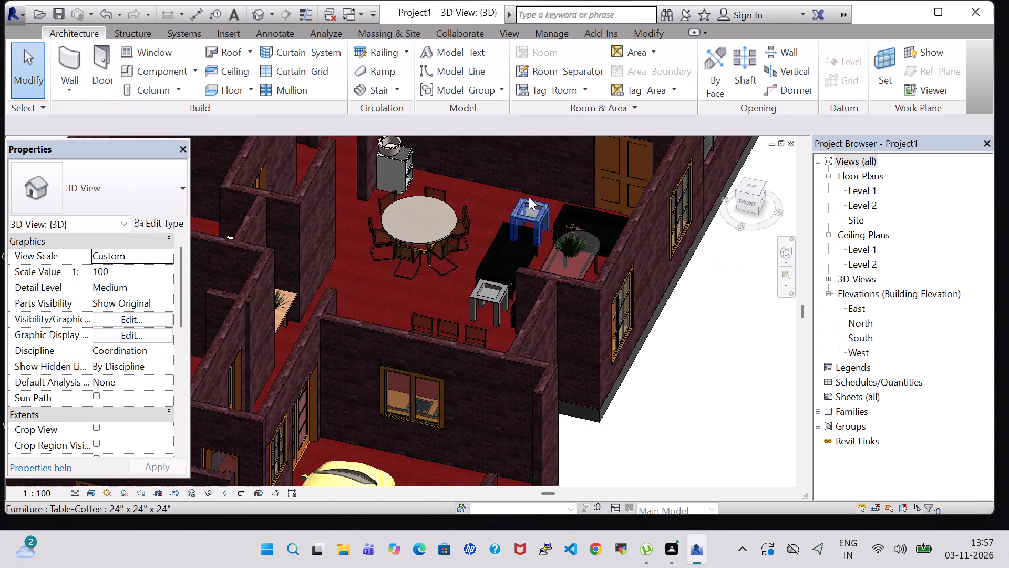
middle_drag(498, 187, 486, 380)
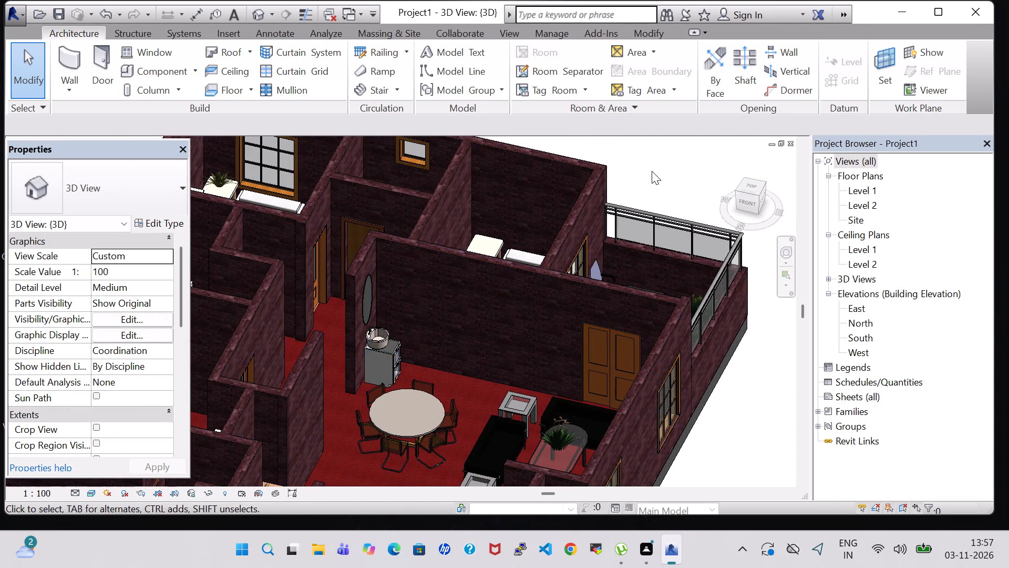
middle_drag(653, 168, 617, 265)
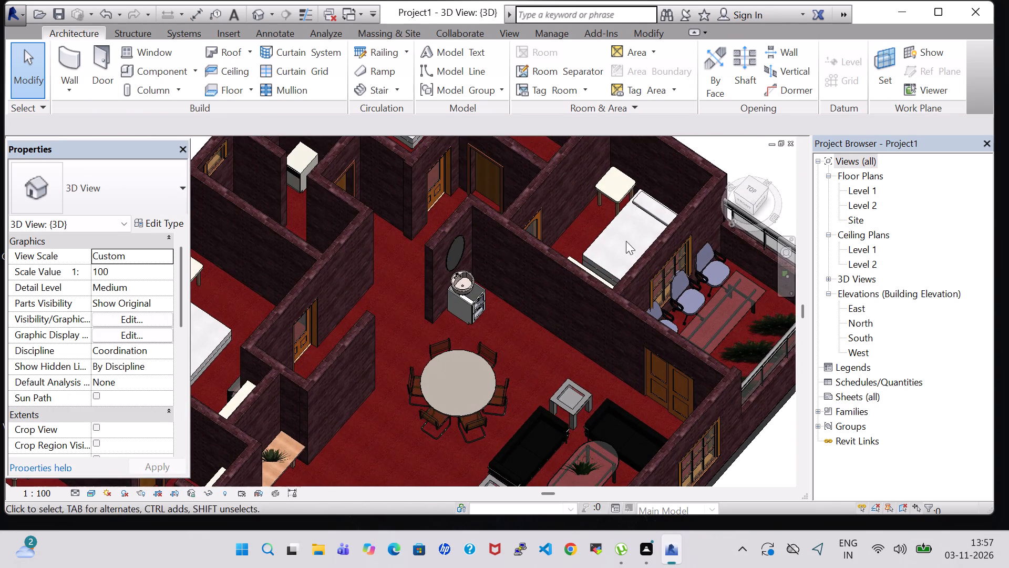
middle_drag(625, 241, 648, 308)
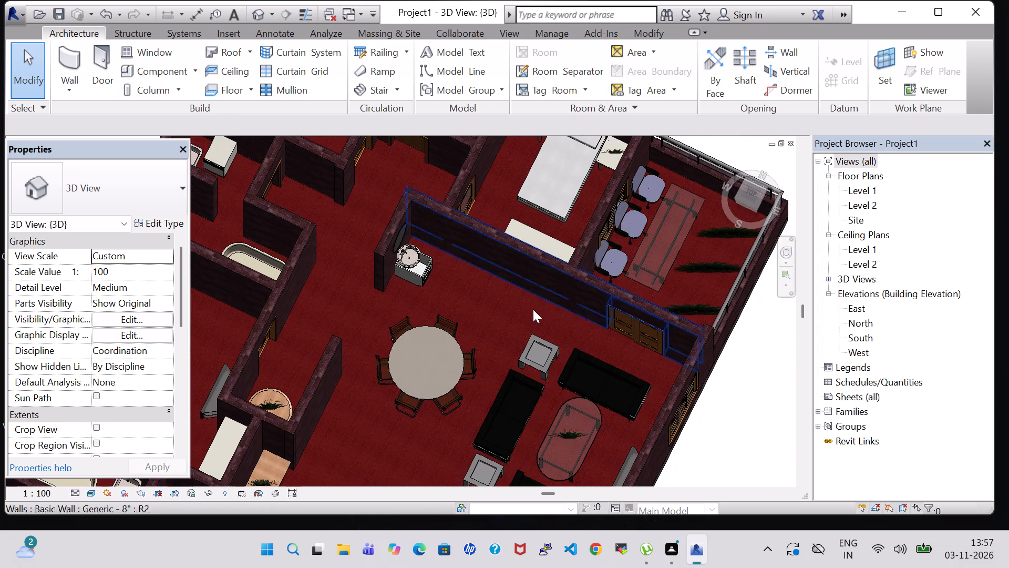
Examine the furnished house in the 3D view and the Level 1 plan, checking the rooms for spots still lacking furniture.
middle_drag(532, 310, 573, 364)
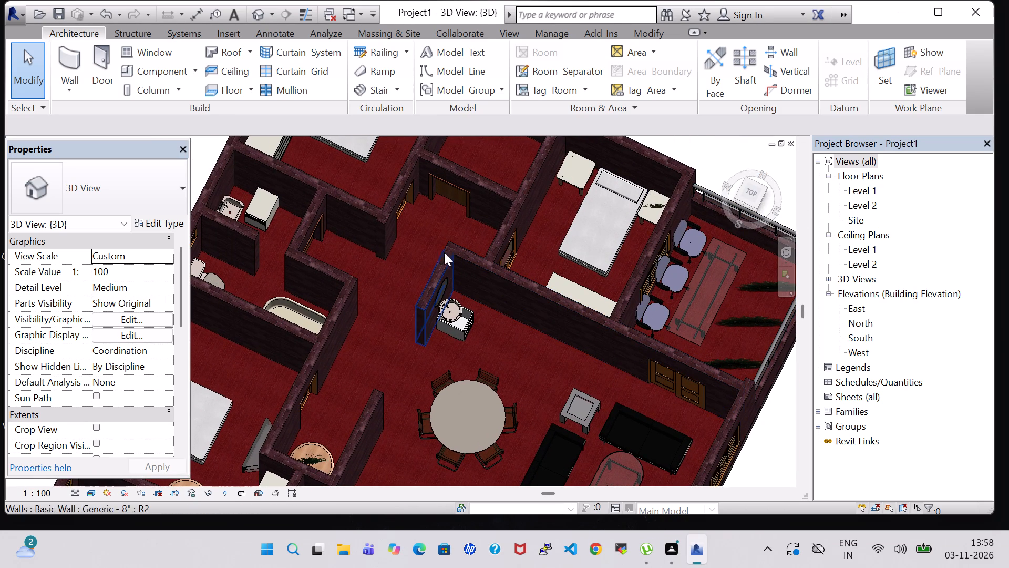
middle_drag(425, 237, 447, 323)
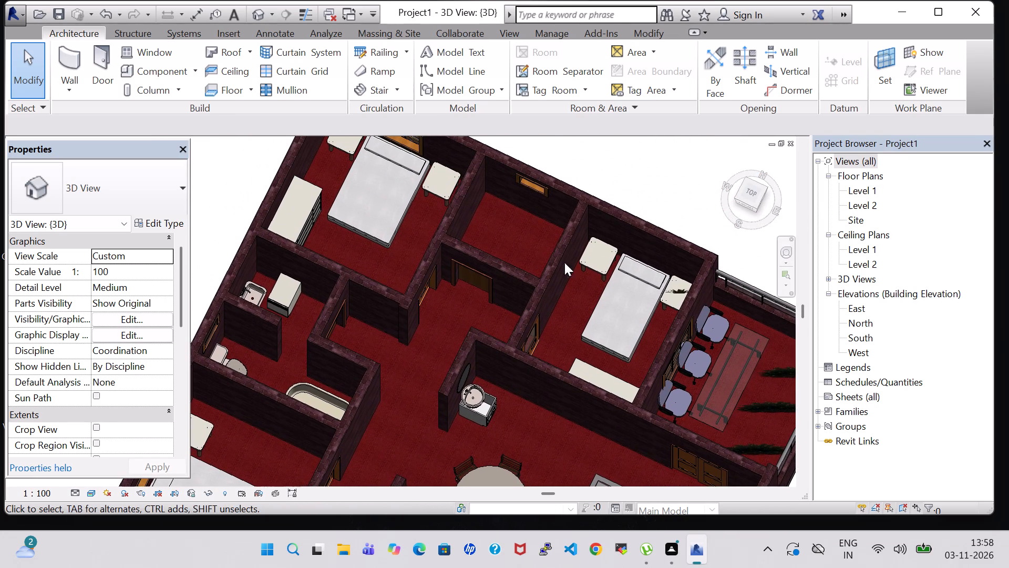
double_click(859, 186)
scroll(590, 261, down, 5)
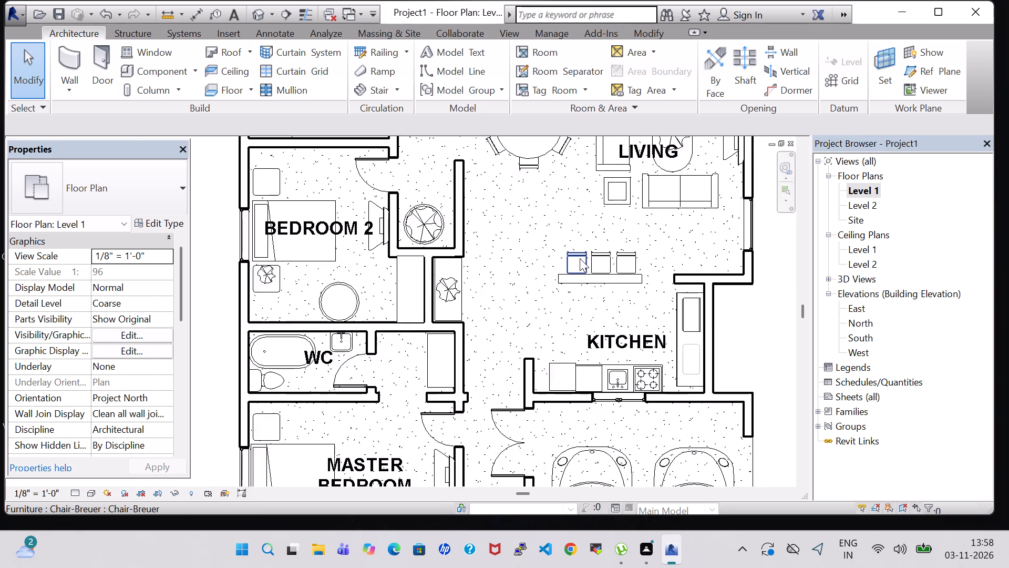
scroll(580, 258, down, 5)
middle_drag(708, 247, 647, 290)
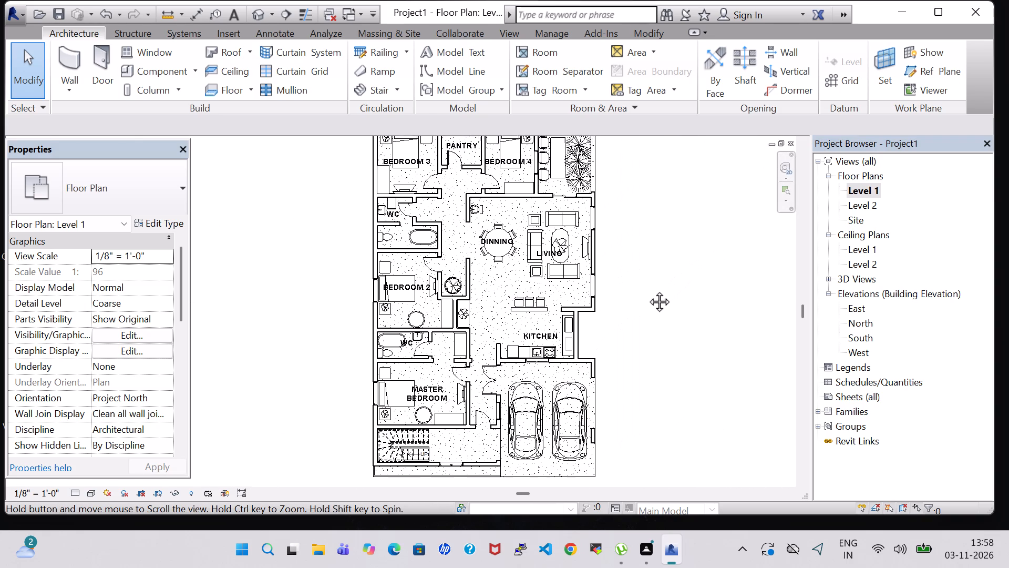
middle_drag(647, 290, 637, 301)
scroll(637, 301, down, 1)
middle_drag(650, 300, 636, 294)
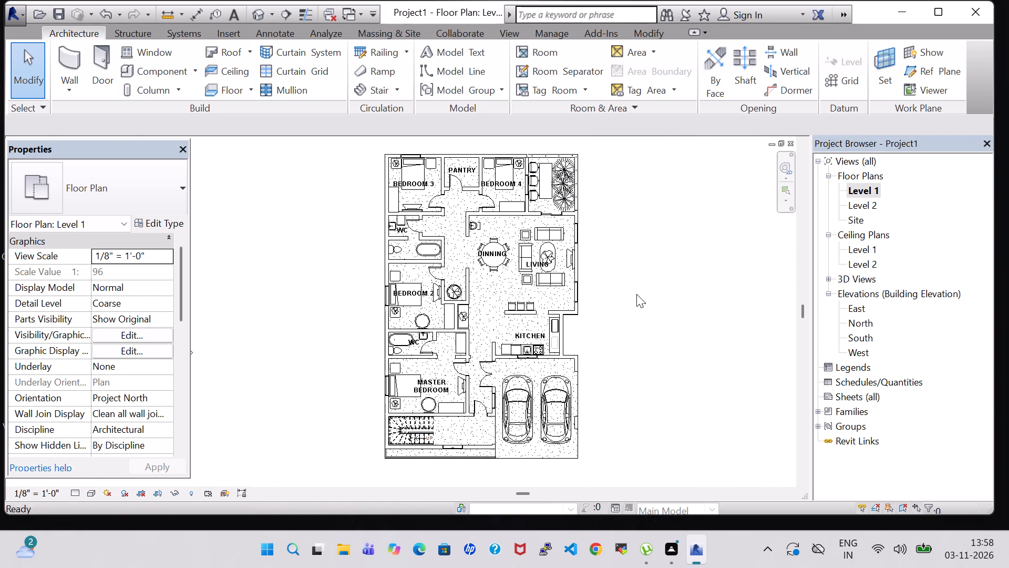
click(259, 14)
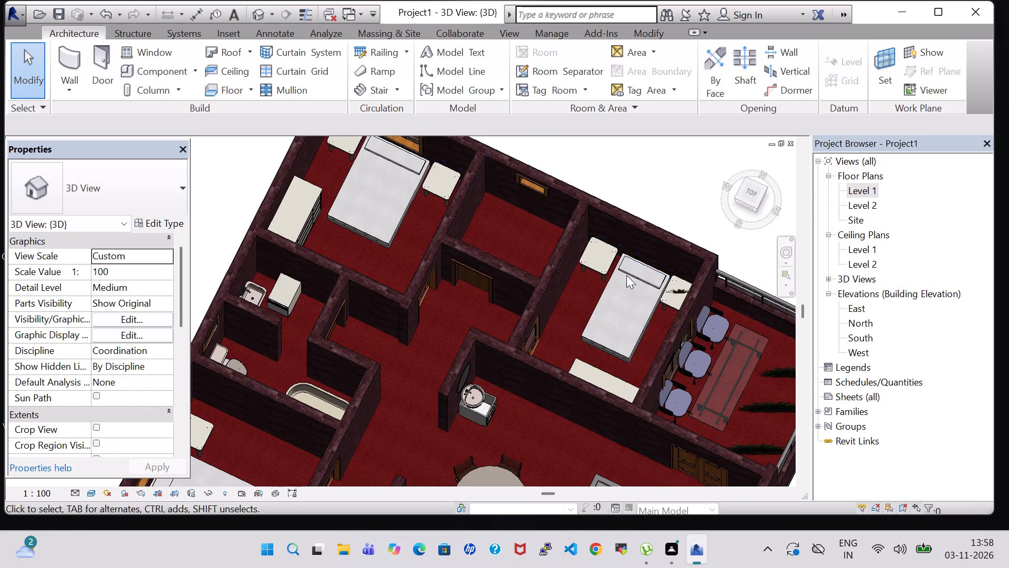
scroll(632, 285, down, 6)
middle_drag(722, 444, 725, 399)
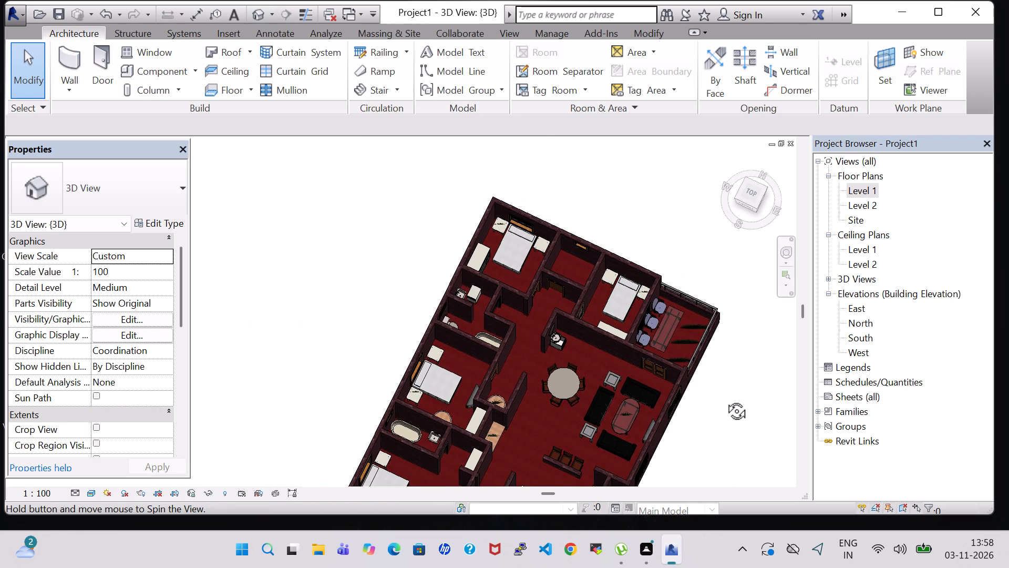
middle_drag(725, 399, 725, 310)
middle_drag(703, 430, 696, 314)
middle_drag(666, 380, 680, 366)
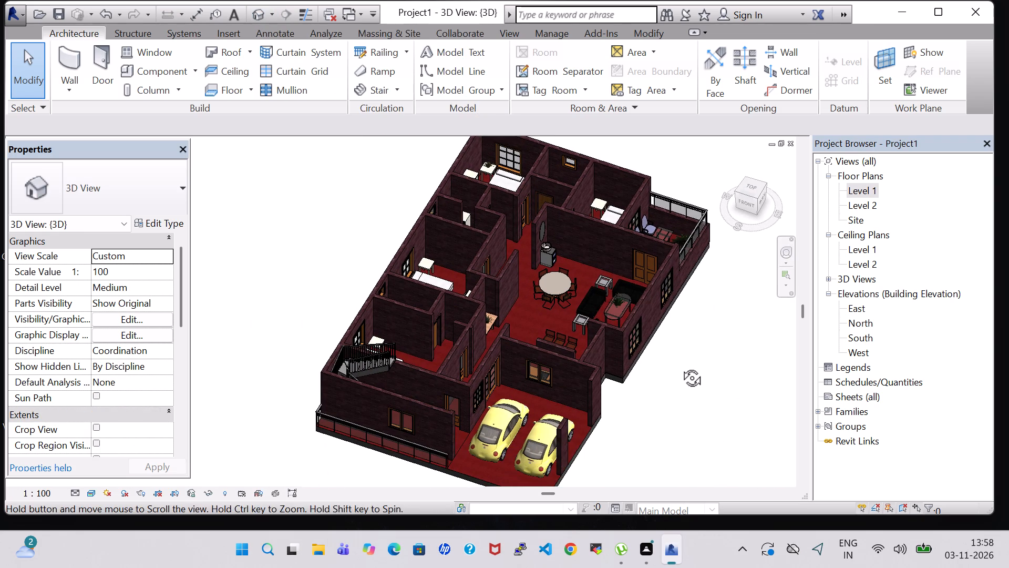
middle_drag(680, 366, 686, 306)
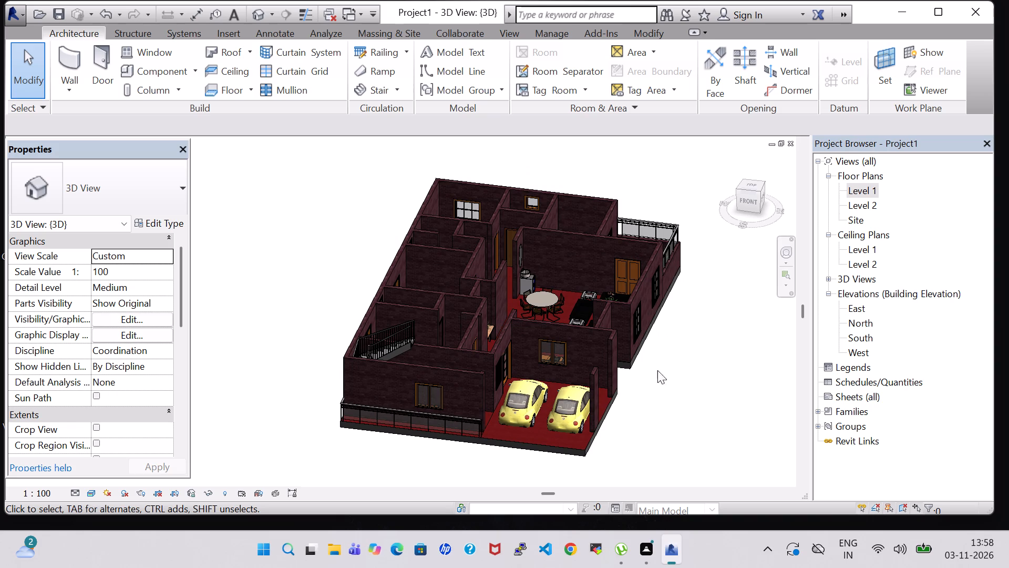
middle_drag(673, 403, 677, 372)
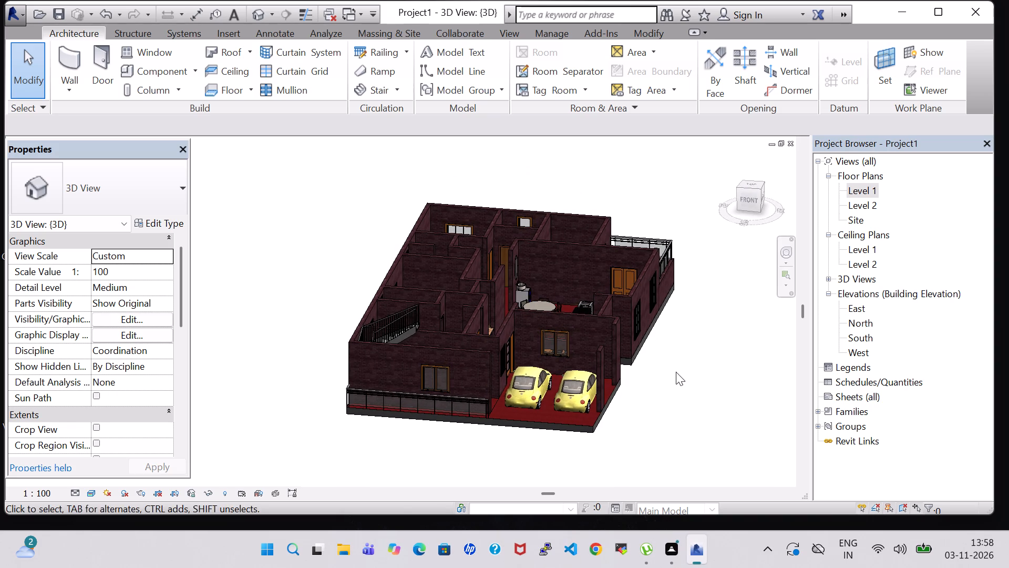
middle_drag(676, 372, 682, 372)
middle_drag(696, 313, 696, 360)
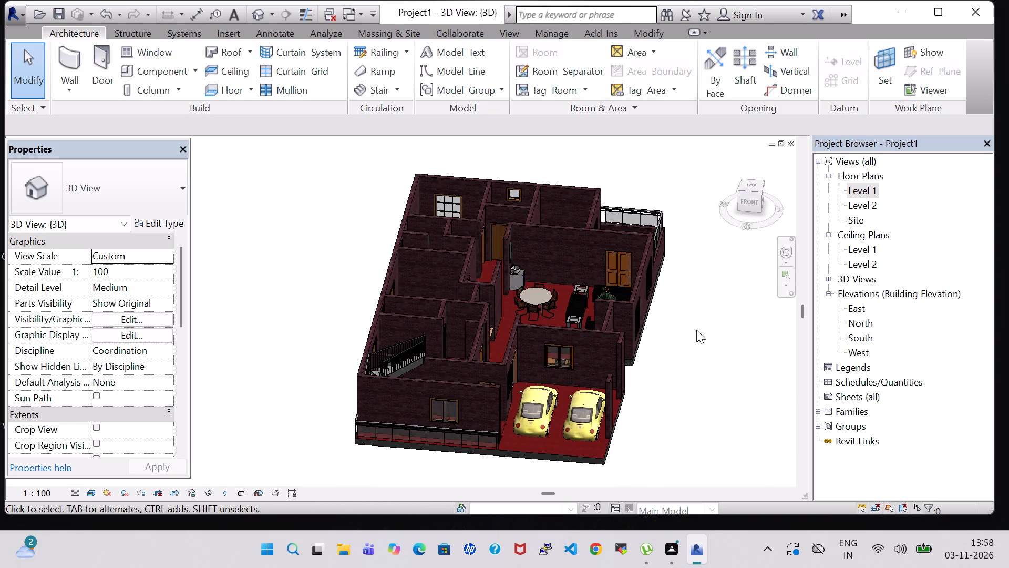
middle_drag(696, 318, 691, 352)
middle_drag(685, 311, 686, 386)
middle_drag(696, 303, 702, 387)
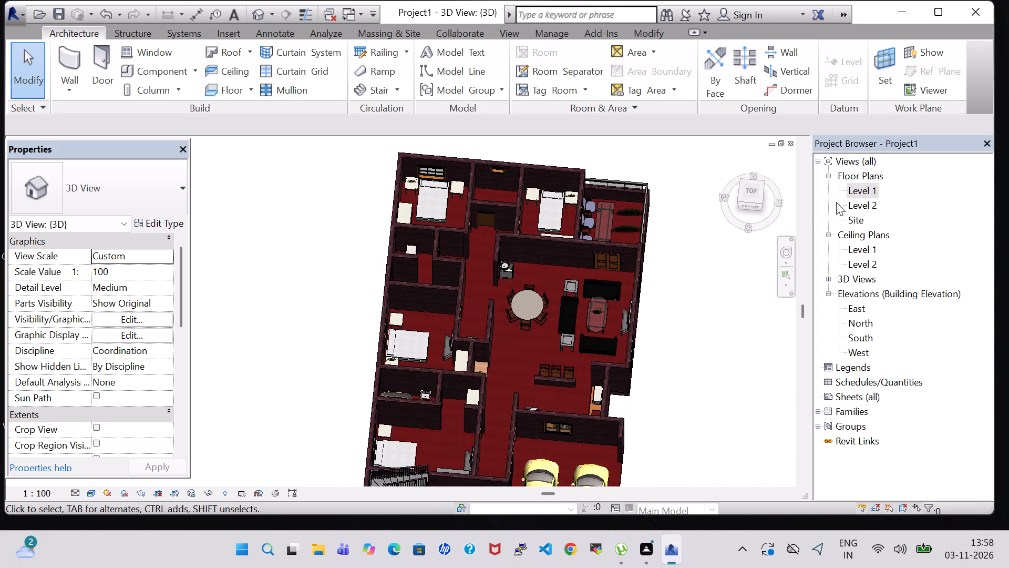
Load the Table-Ellipse family into the Level 1 plan and place a 72" x 36" table against the wall behind the dining set.
double_click(860, 192)
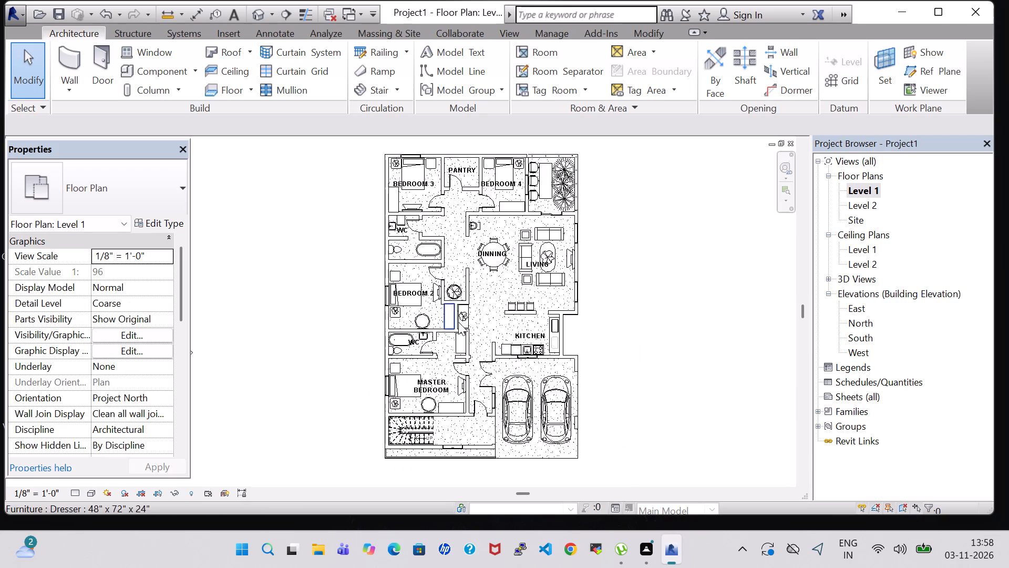
scroll(458, 322, down, 2)
scroll(589, 247, up, 5)
middle_drag(584, 245, 590, 276)
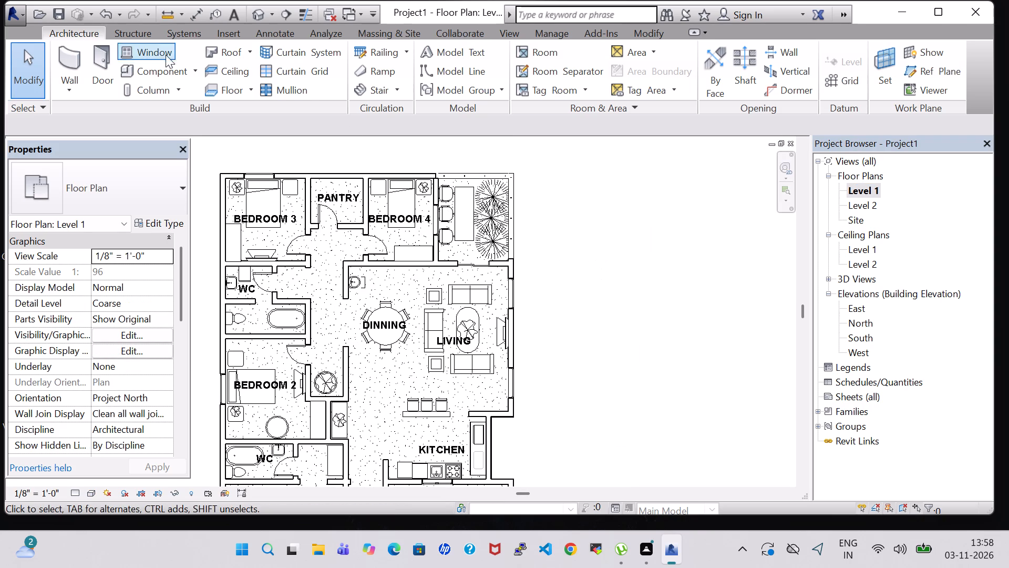
click(156, 71)
click(639, 76)
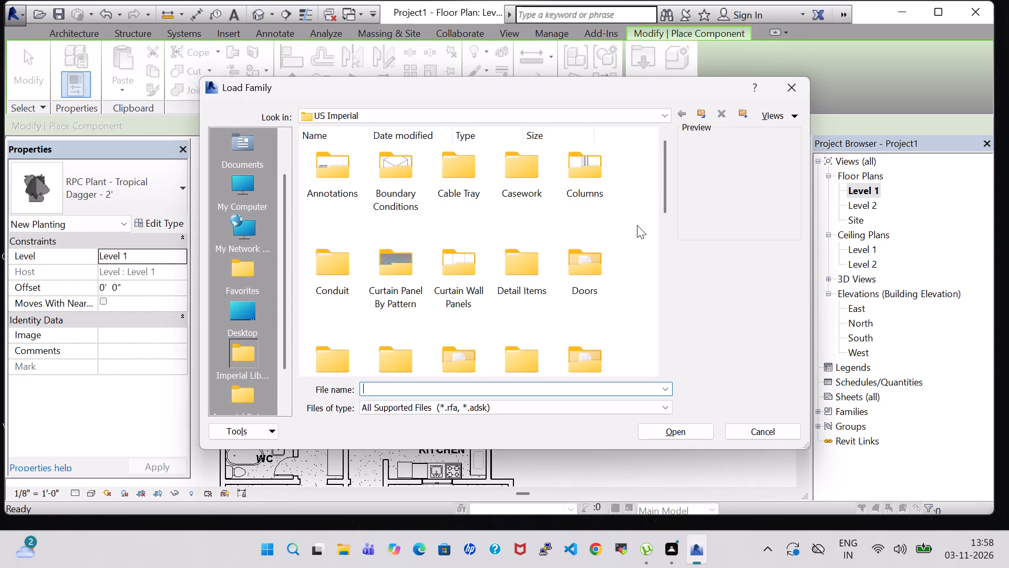
scroll(598, 272, down, 1)
double_click(585, 226)
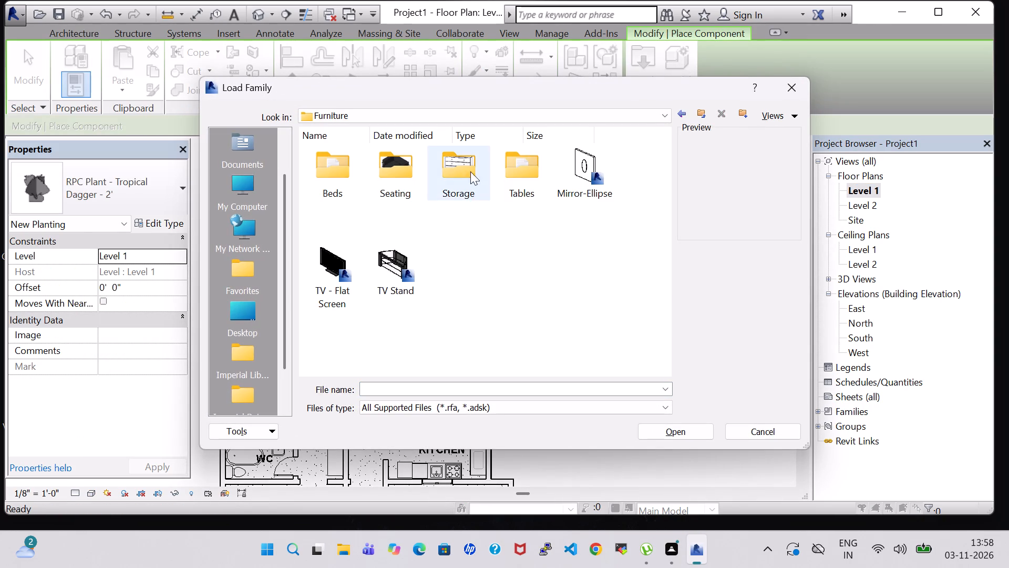
double_click(509, 167)
click(413, 258)
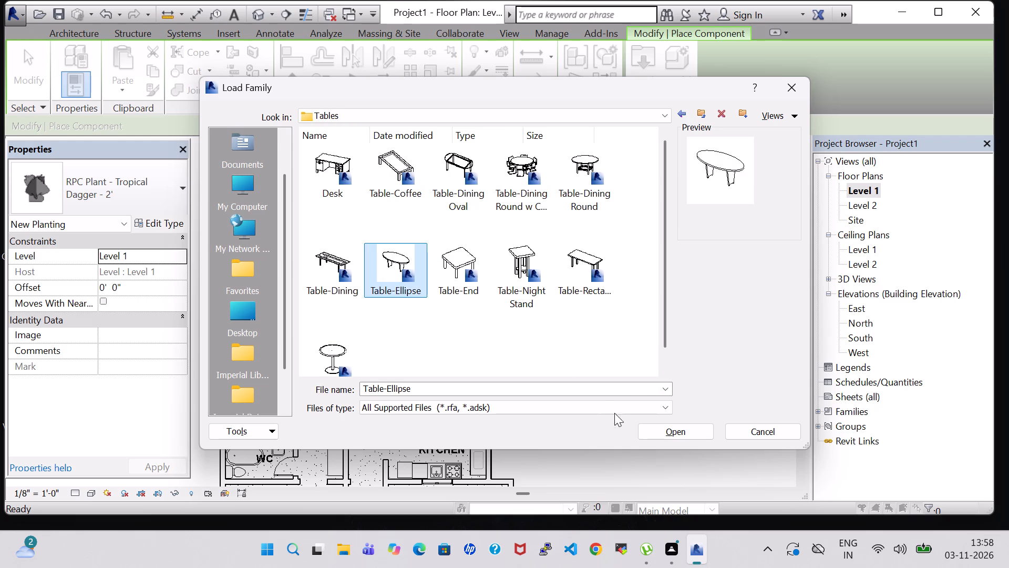
click(656, 433)
scroll(411, 306, up, 9)
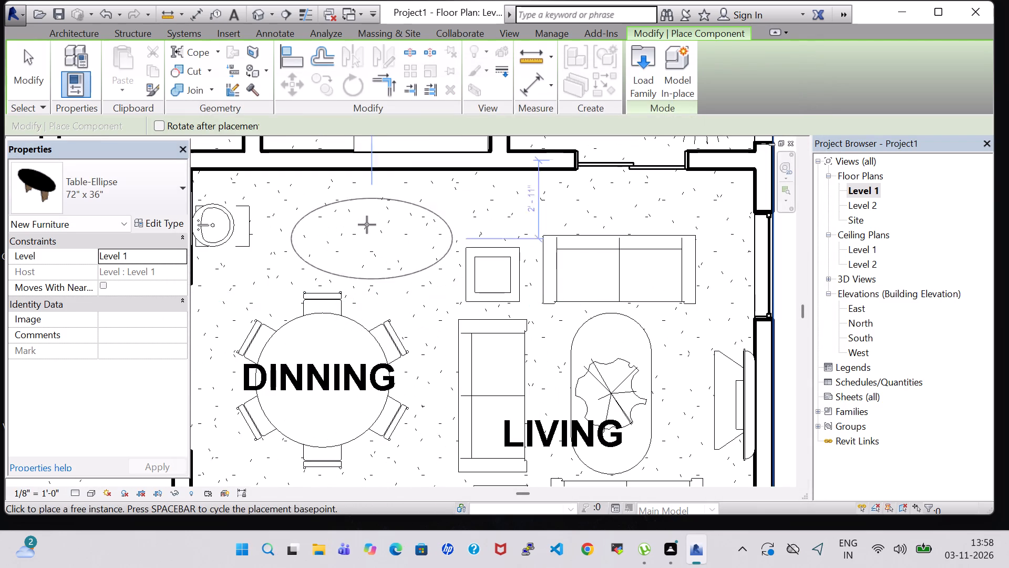
click(369, 210)
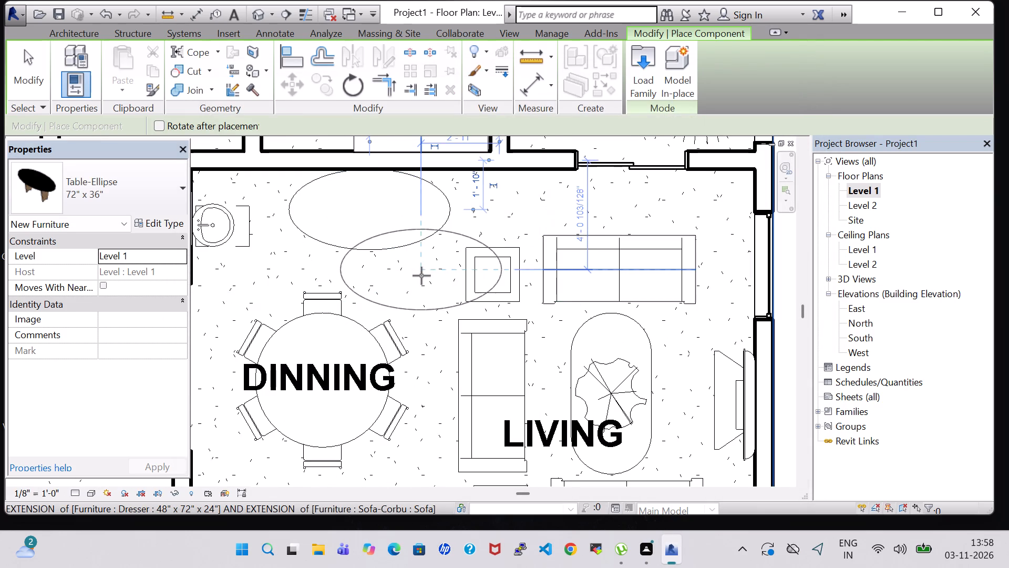
key(Escape)
key(Escape)
Nudge the elliptical table slightly away from the wall and set its type length to 4' 0".
click(403, 242)
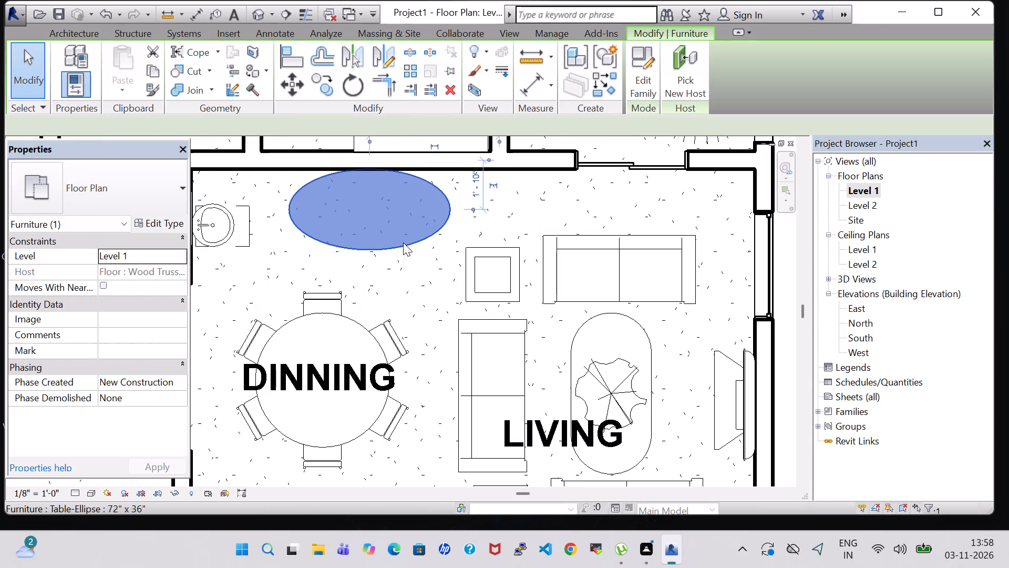
key(Down)
click(166, 221)
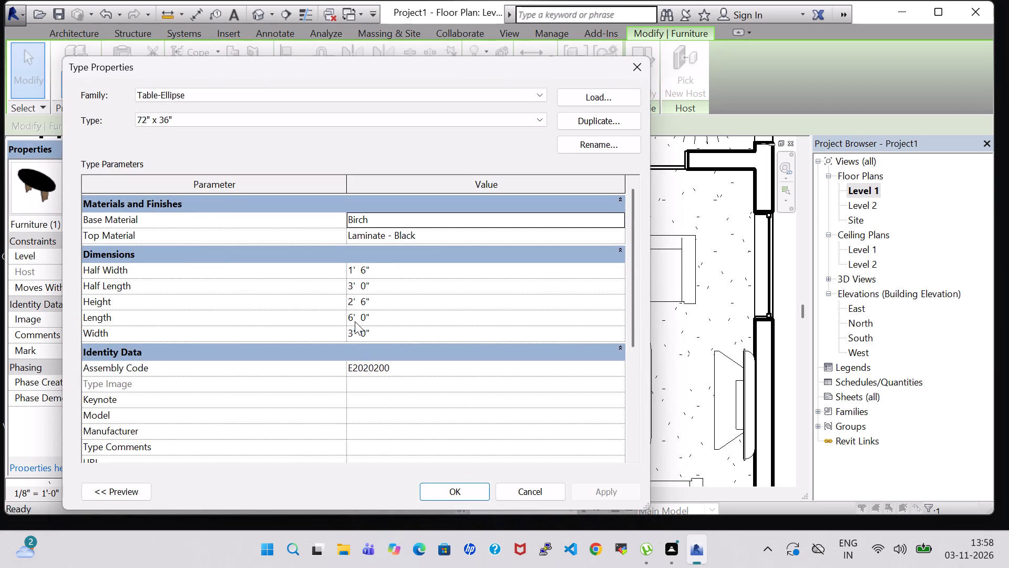
click(355, 321)
key(BackSpace)
key(4)
key(Return)
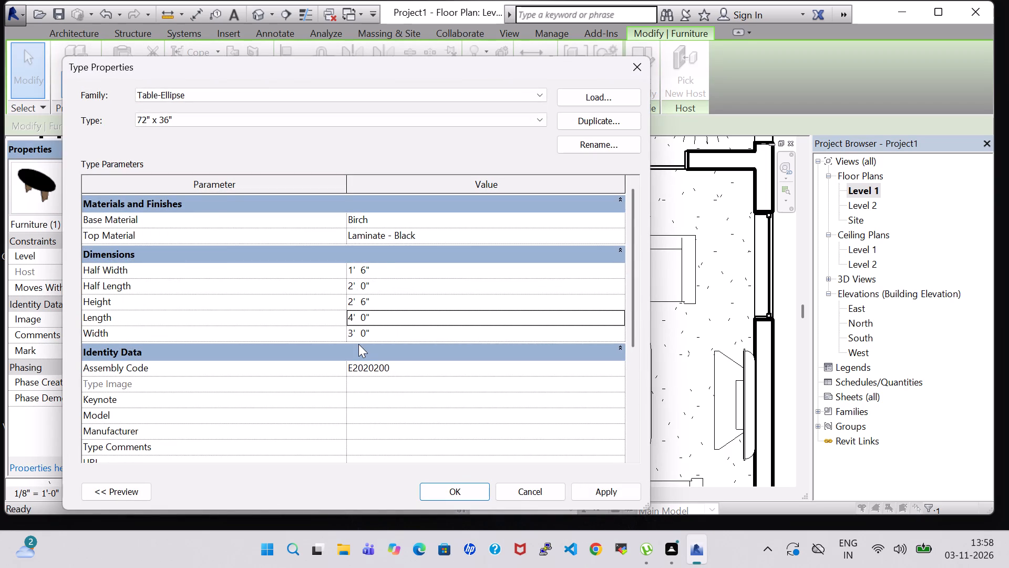
click(588, 495)
click(475, 491)
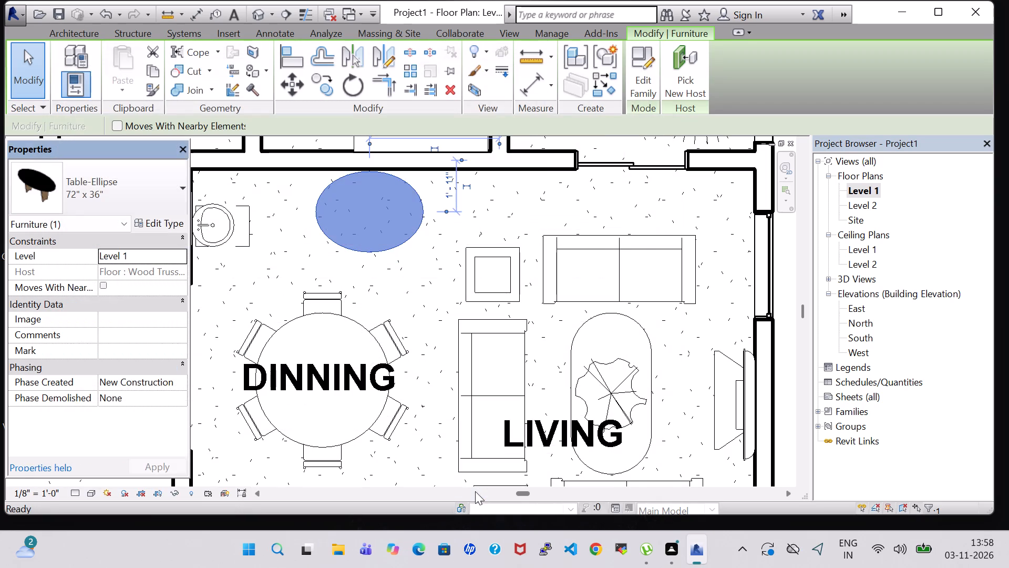
click(297, 258)
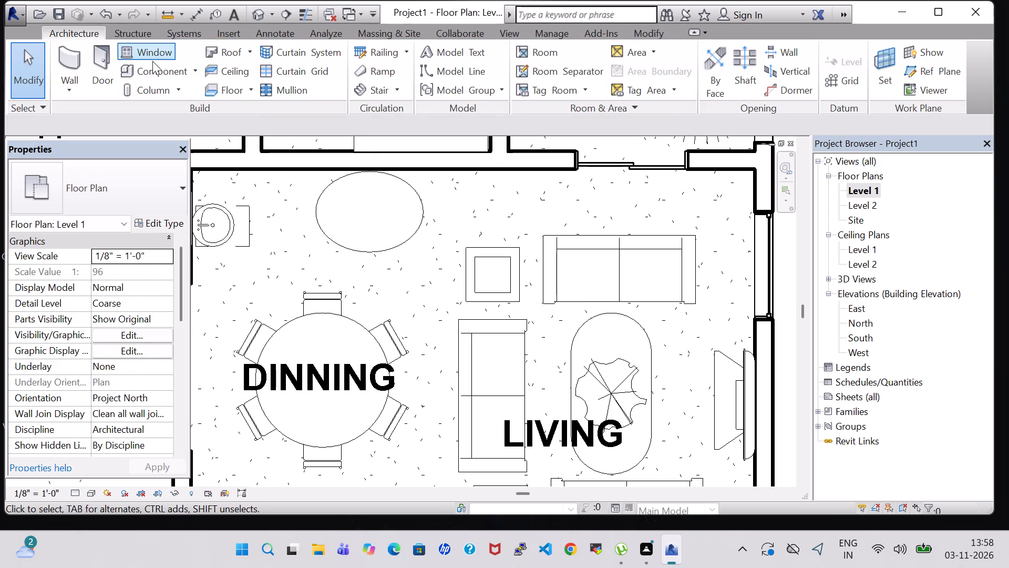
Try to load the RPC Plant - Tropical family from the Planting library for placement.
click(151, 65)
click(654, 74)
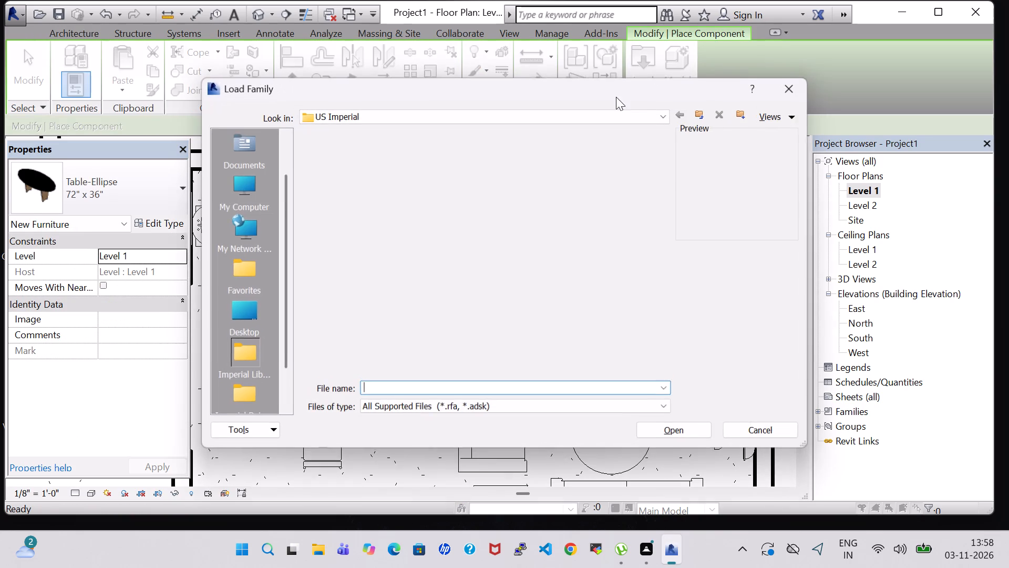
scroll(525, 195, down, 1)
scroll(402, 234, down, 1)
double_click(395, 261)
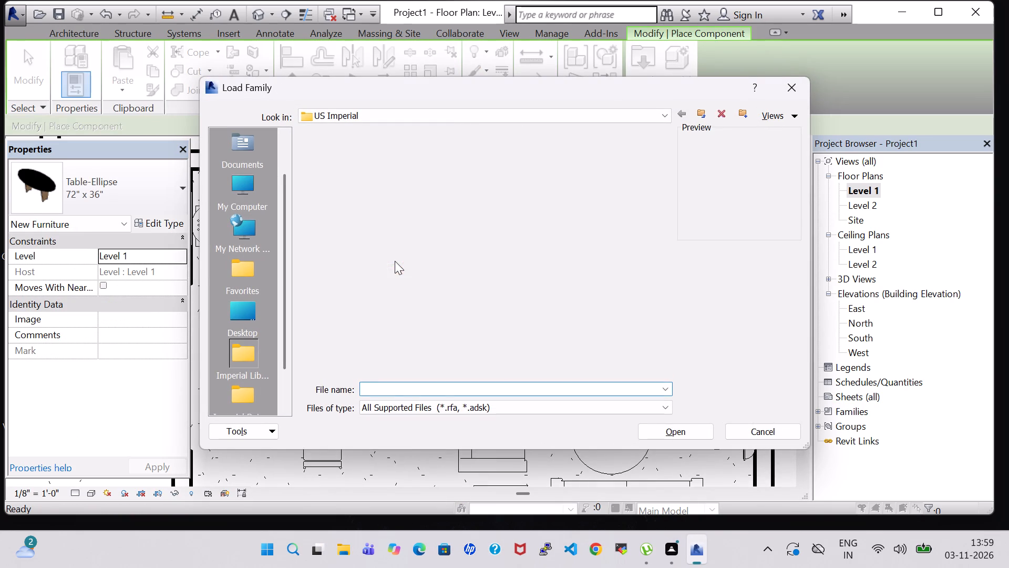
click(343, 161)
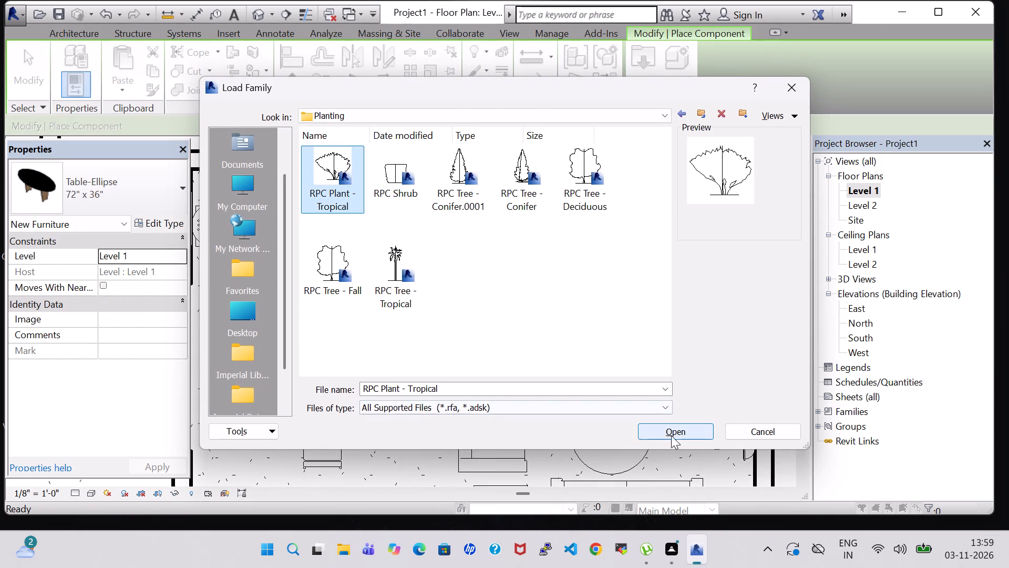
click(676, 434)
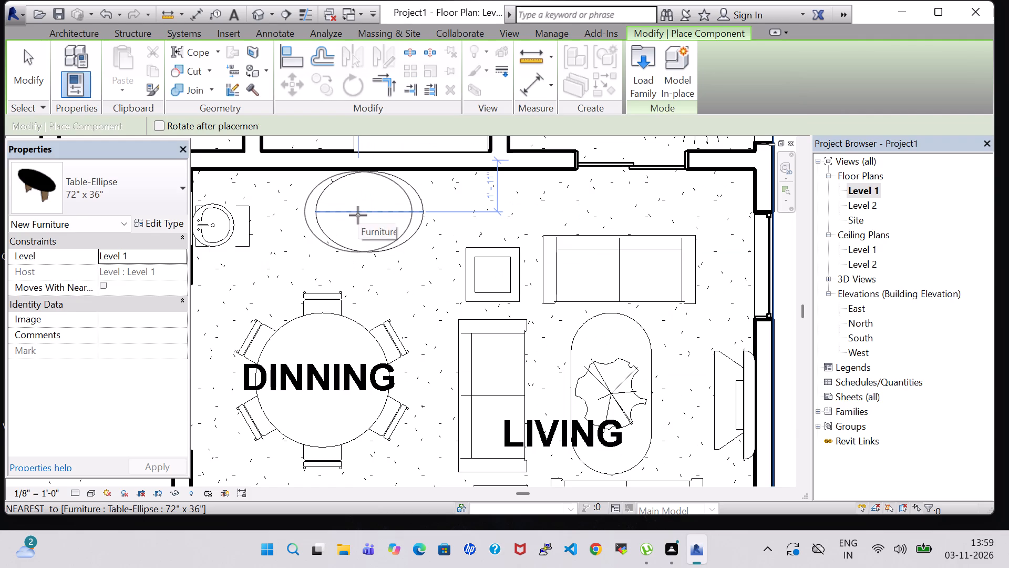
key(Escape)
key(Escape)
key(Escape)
Place an RPC Plant - Tropical of type Crane Lily - 3' at the centre of the elliptical table.
click(139, 73)
click(120, 165)
key(r)
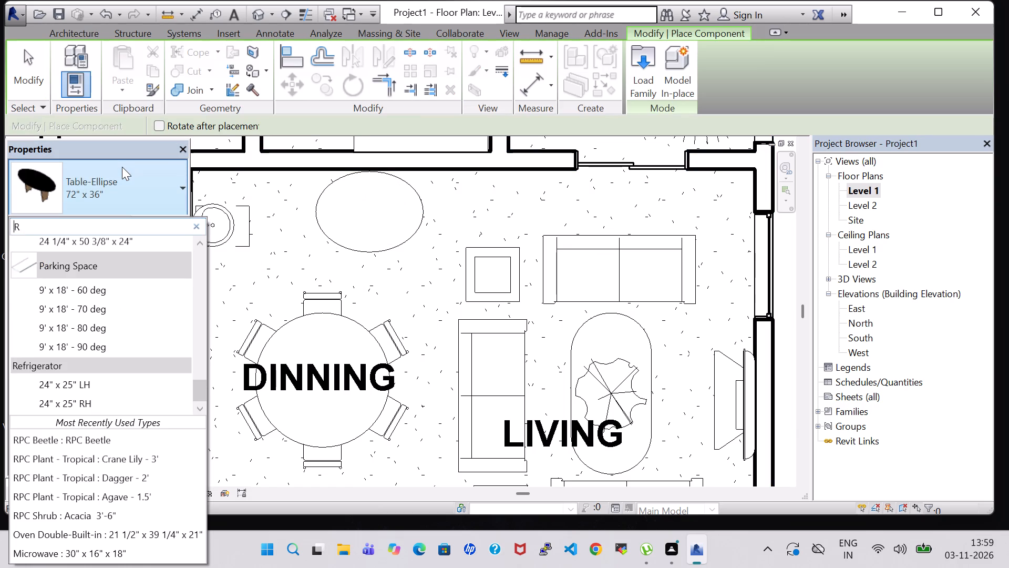
text(PC)
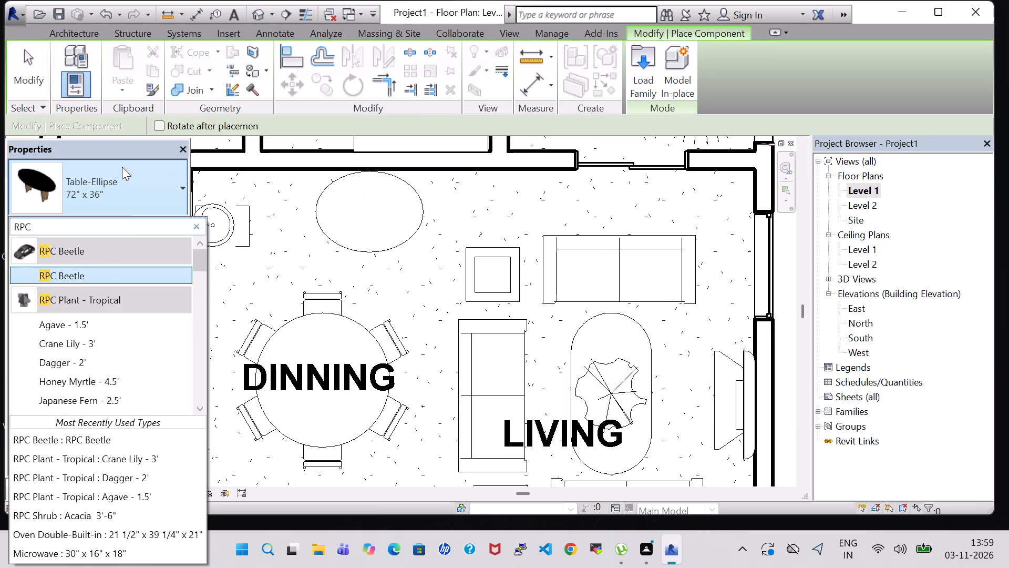
click(88, 346)
click(366, 214)
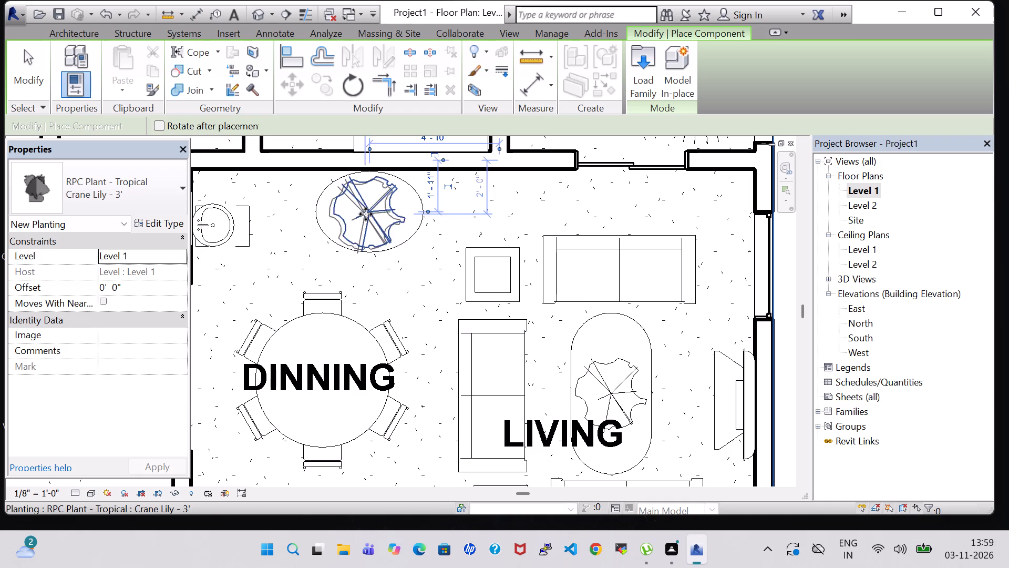
key(Escape)
key(Escape)
Set the offset of the elliptical table's Crane Lily plant to 2' 6".
click(384, 220)
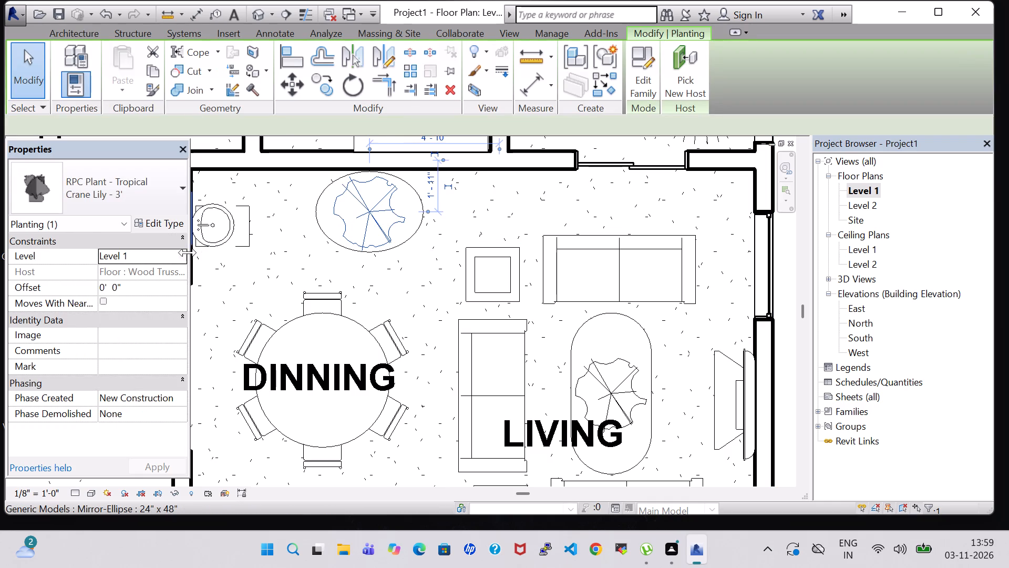
click(106, 289)
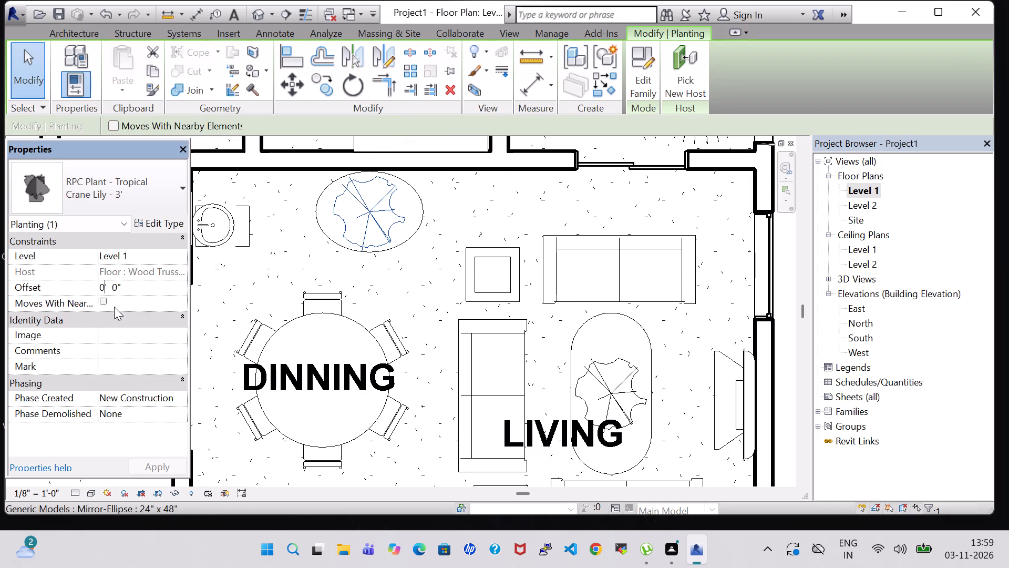
key(BackSpace)
key(2)
key(Right)
key(Right)
key(Right)
key(Right)
key(BackSpace)
key(6)
key(Return)
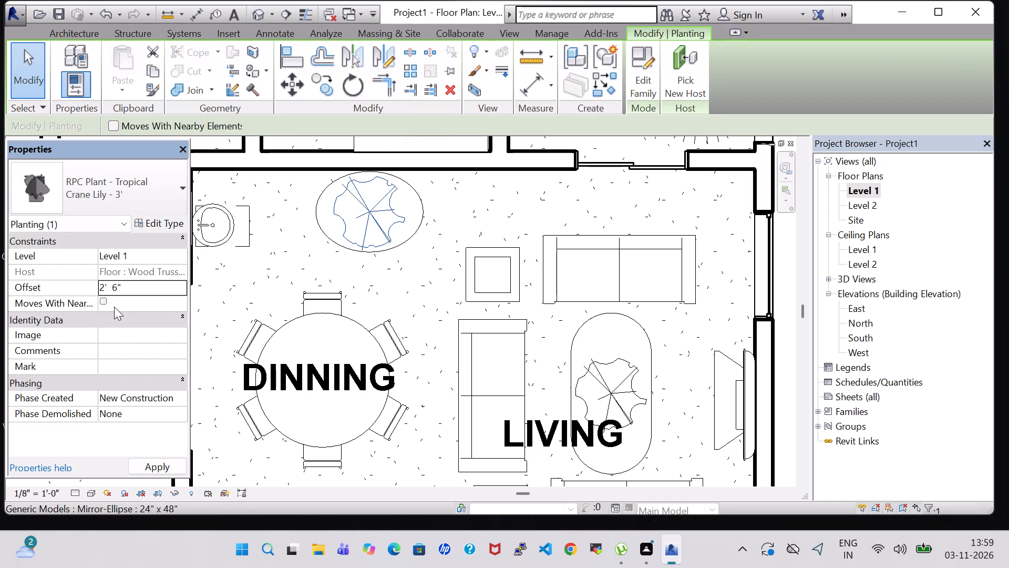
Inspect the furnished house in 3D, checking how the plants sit on the dining and living area tables.
click(252, 15)
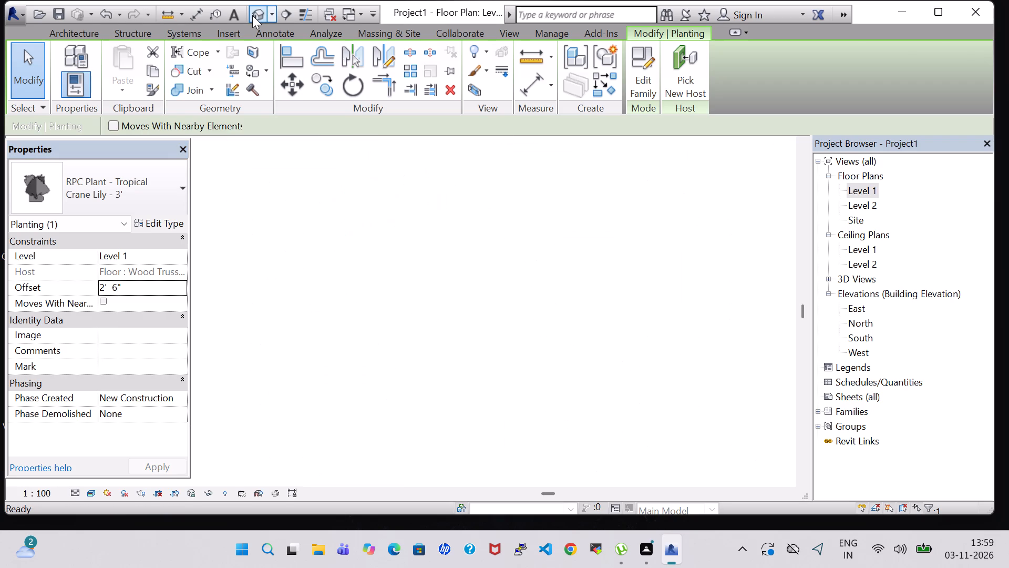
shift+middle_drag(664, 371, 670, 343)
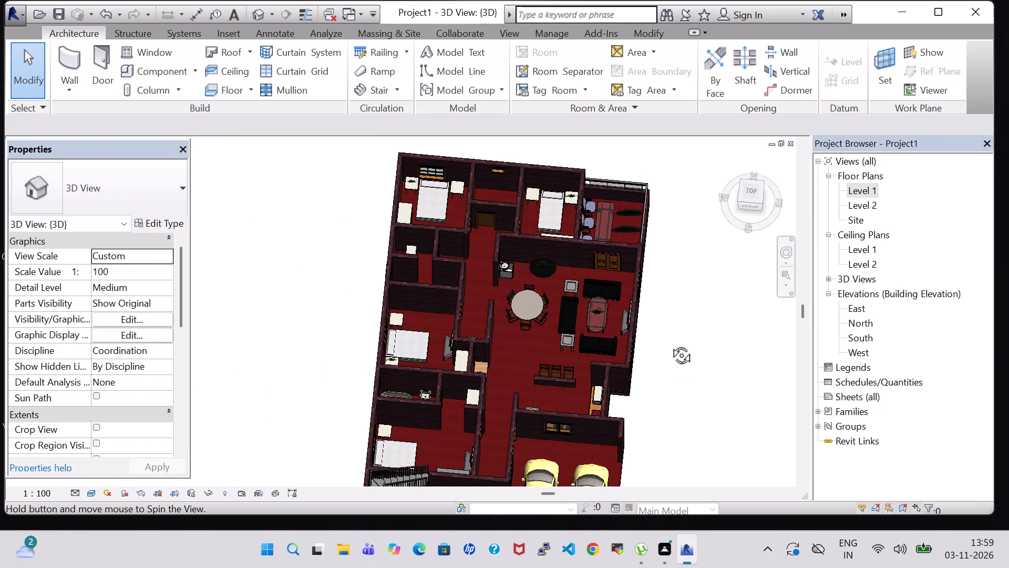
shift+middle_drag(670, 343, 655, 238)
shift+middle_drag(670, 387, 673, 378)
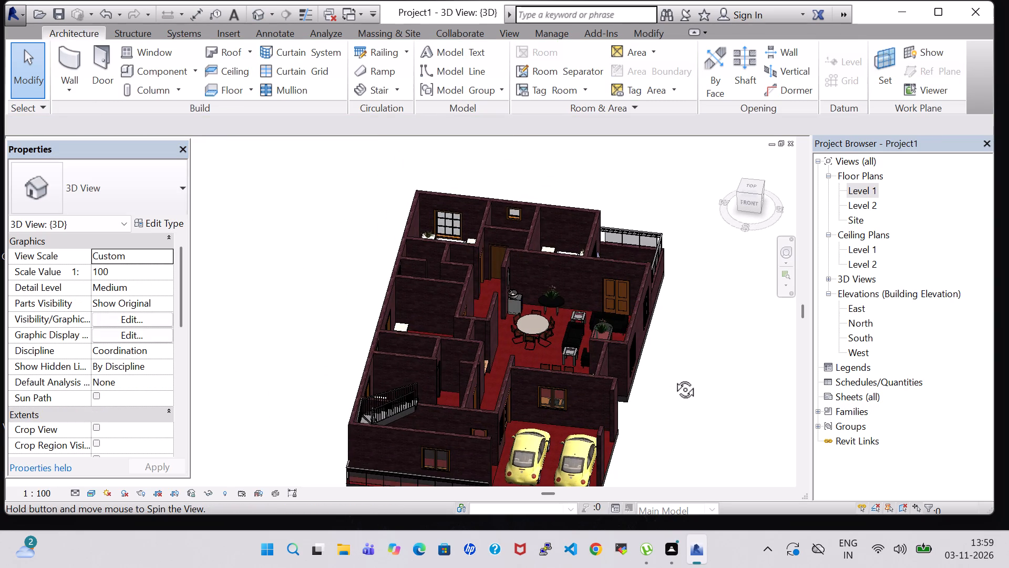
shift+middle_drag(673, 378, 689, 322)
middle_drag(690, 315, 640, 312)
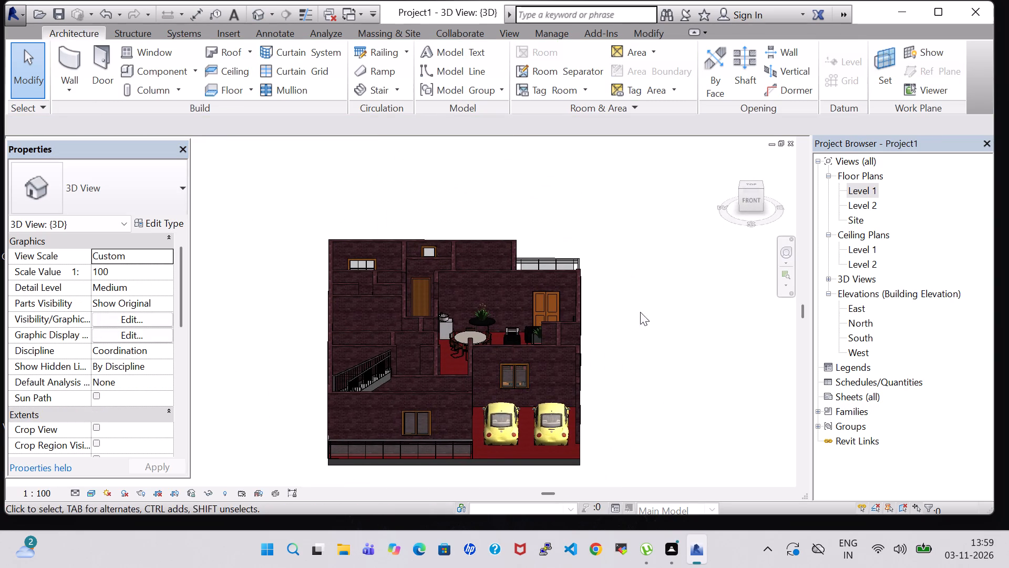
shift+middle_drag(644, 275, 640, 294)
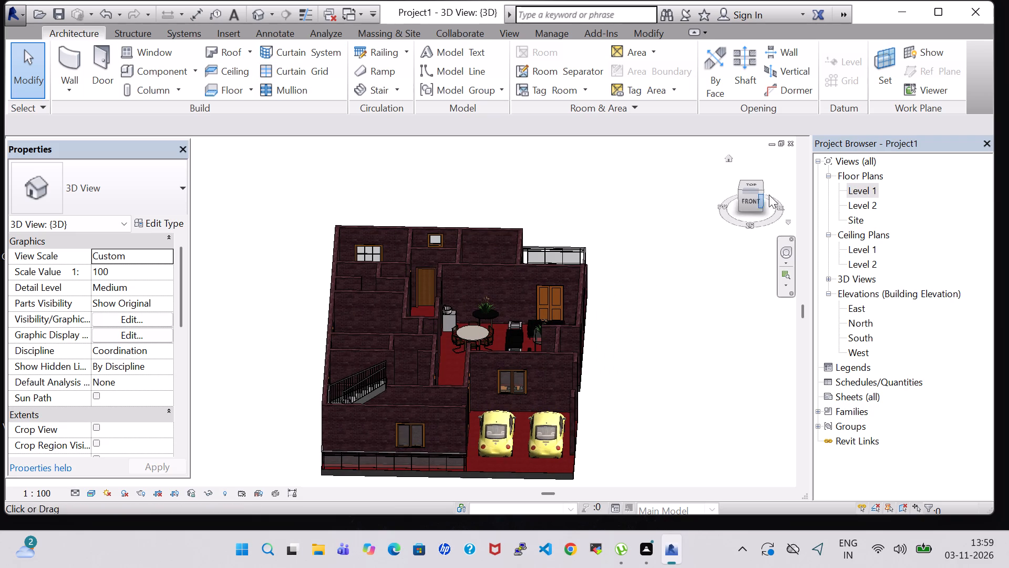
Start a footprint roof from the Level 1 plan, move its base to Level 2, and turn off slope definition.
double_click(868, 191)
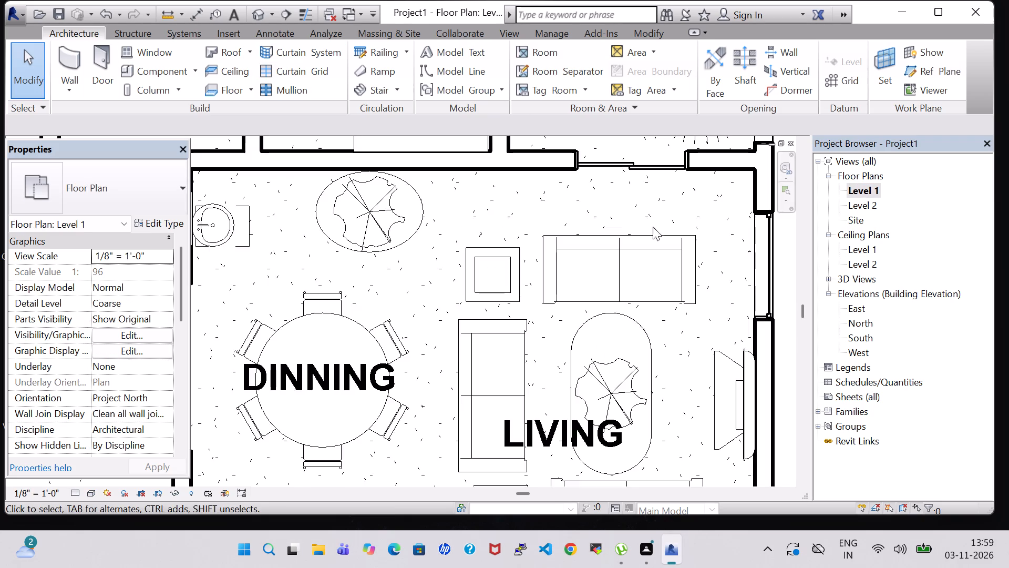
scroll(626, 227, down, 13)
middle_drag(693, 210, 632, 197)
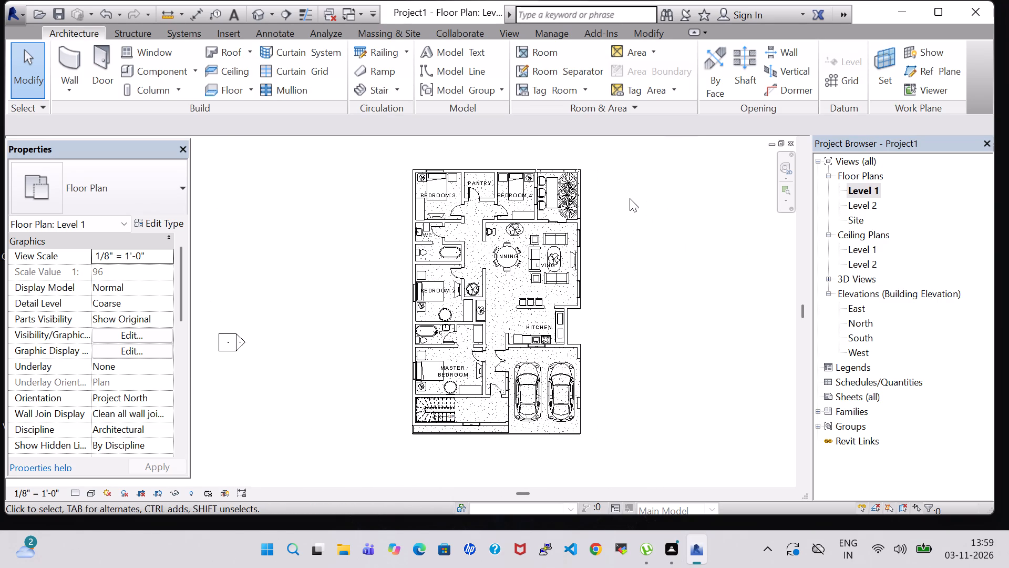
scroll(630, 198, up, 2)
middle_drag(637, 201, 642, 190)
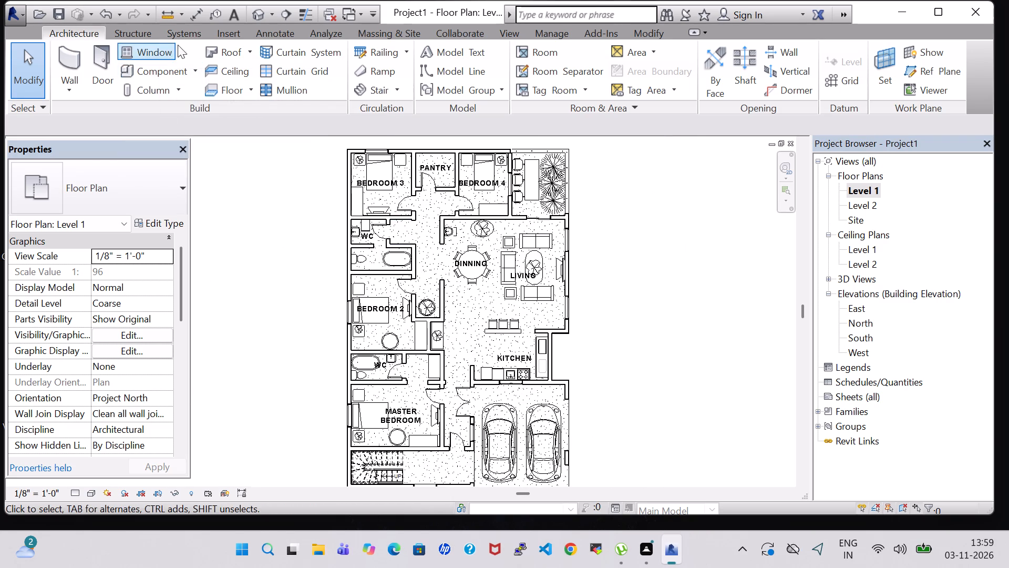
click(233, 46)
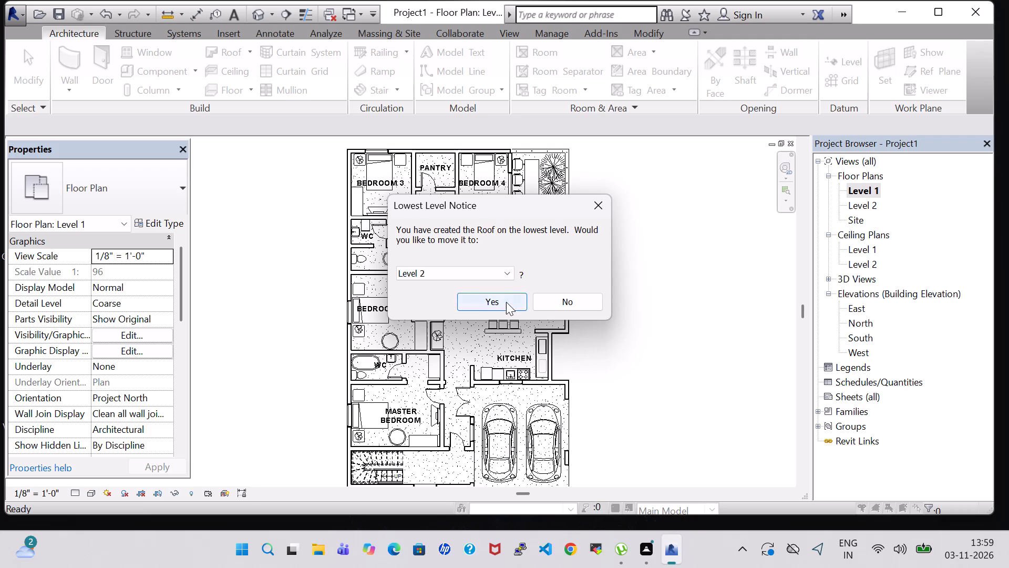
click(506, 302)
click(13, 121)
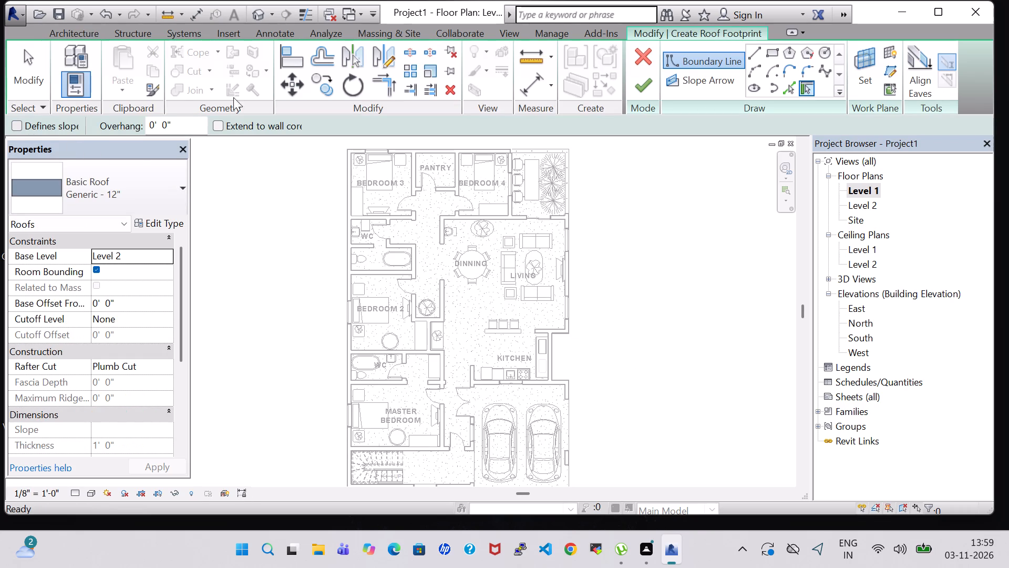
Sketch a rectangular roof boundary about 38' by 61' around the whole house, finish the roof, and attach the highlighted walls to it.
click(758, 52)
scroll(376, 143, up, 3)
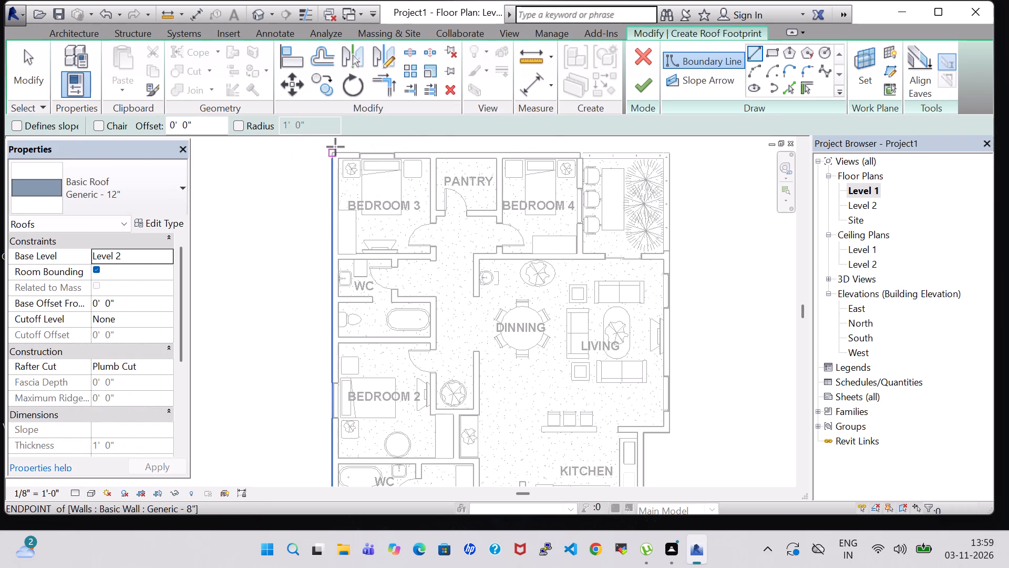
click(333, 153)
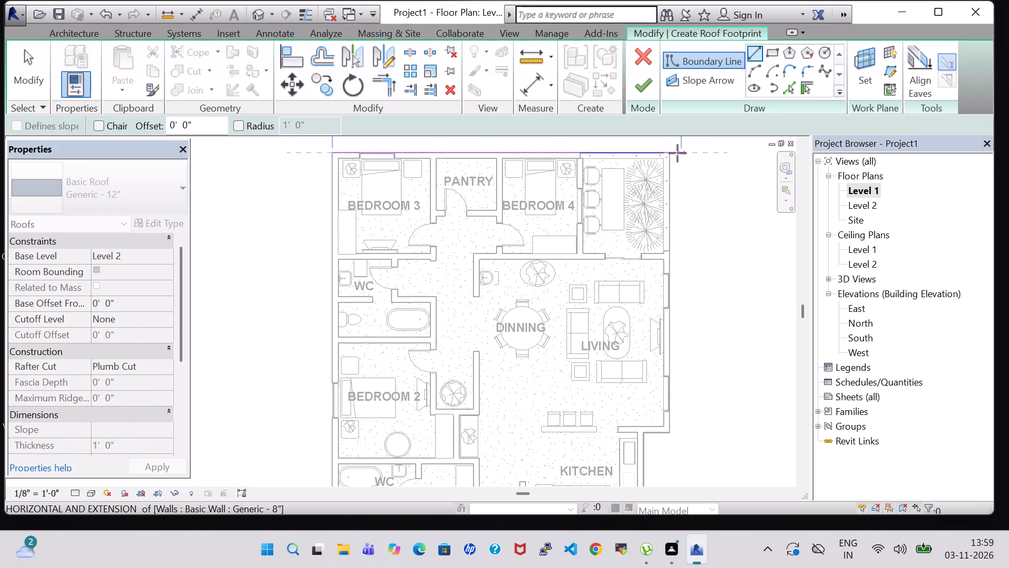
click(671, 155)
click(671, 155)
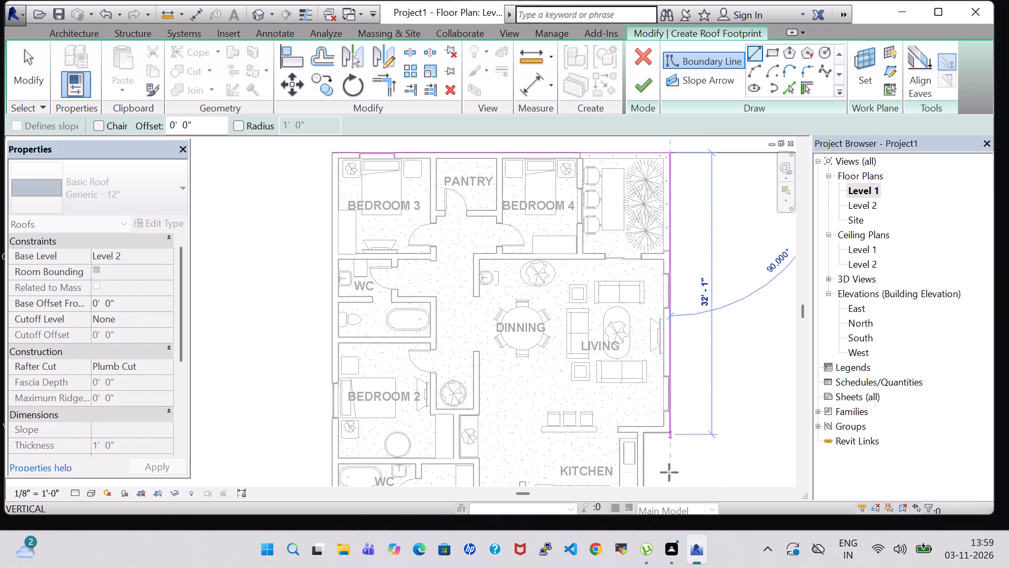
middle_drag(669, 485, 679, 237)
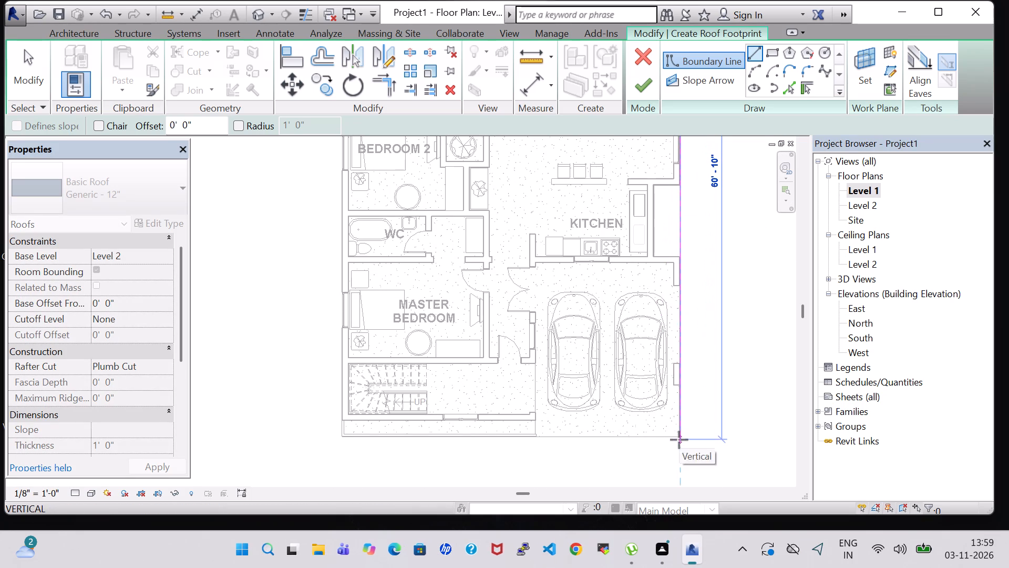
click(679, 440)
click(679, 440)
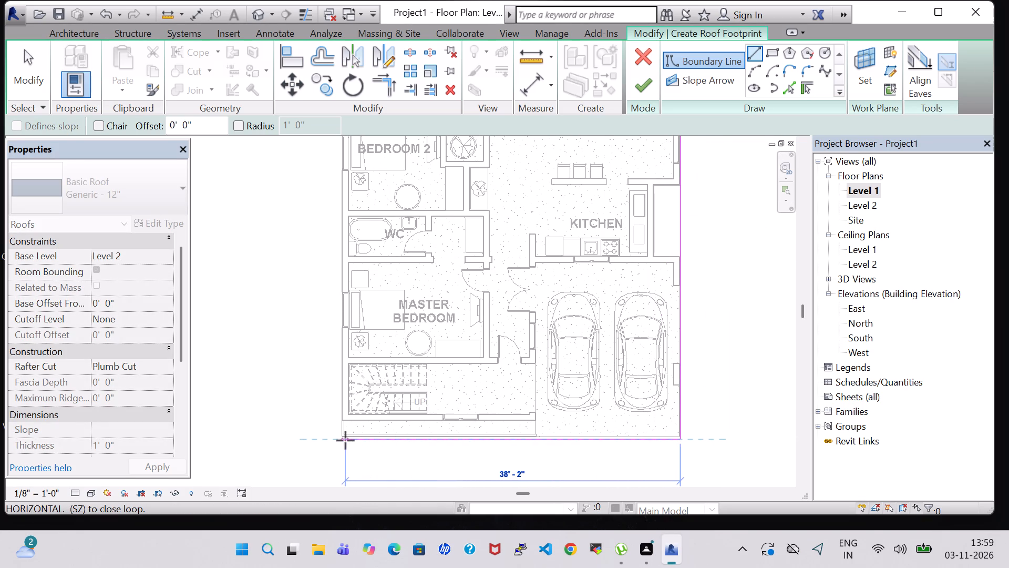
double_click(340, 438)
scroll(342, 162, down, 2)
middle_drag(342, 162, 332, 373)
click(326, 185)
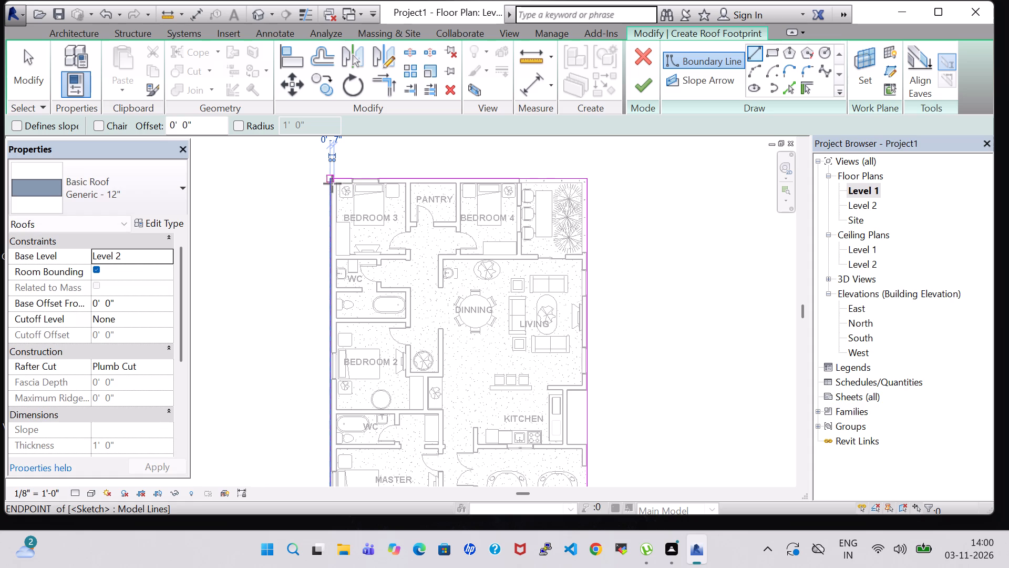
click(632, 92)
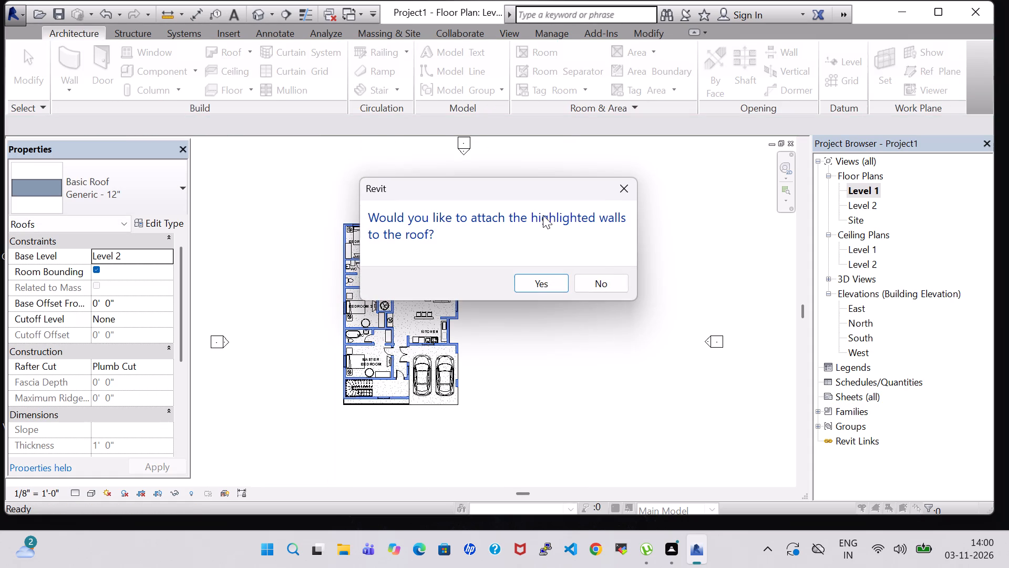
click(545, 289)
Try Wood Rafter 8" - Asphalt Shingle - Insulated on the roof, and settle on type Steel Truss - Insulation on Metal Deck - EPDM.
click(254, 14)
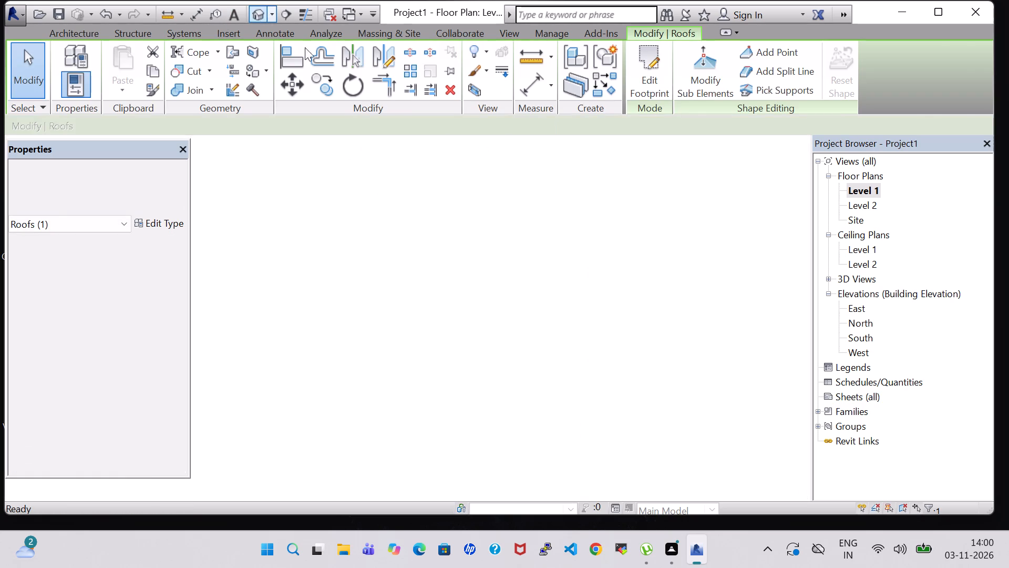
click(472, 410)
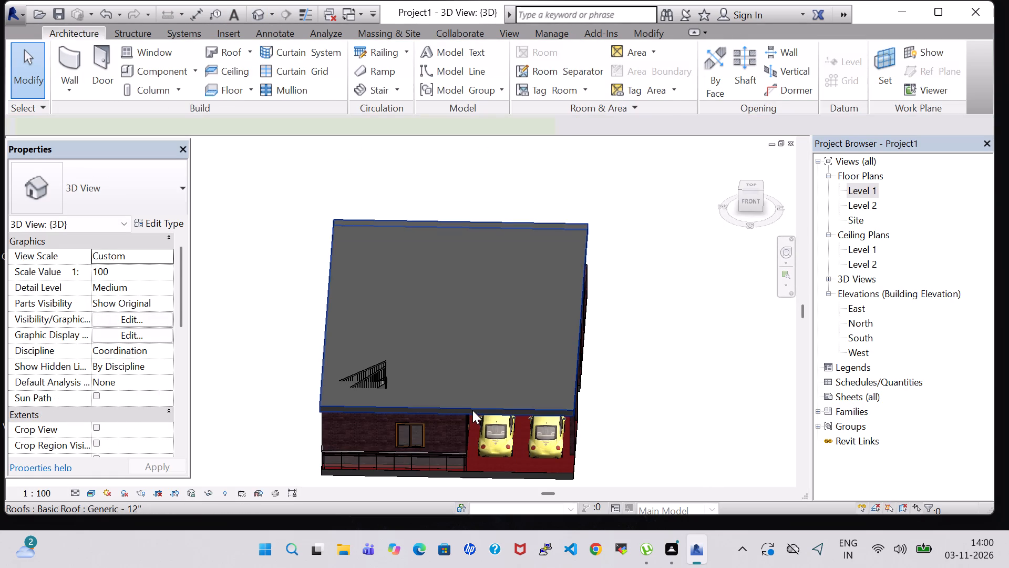
click(148, 219)
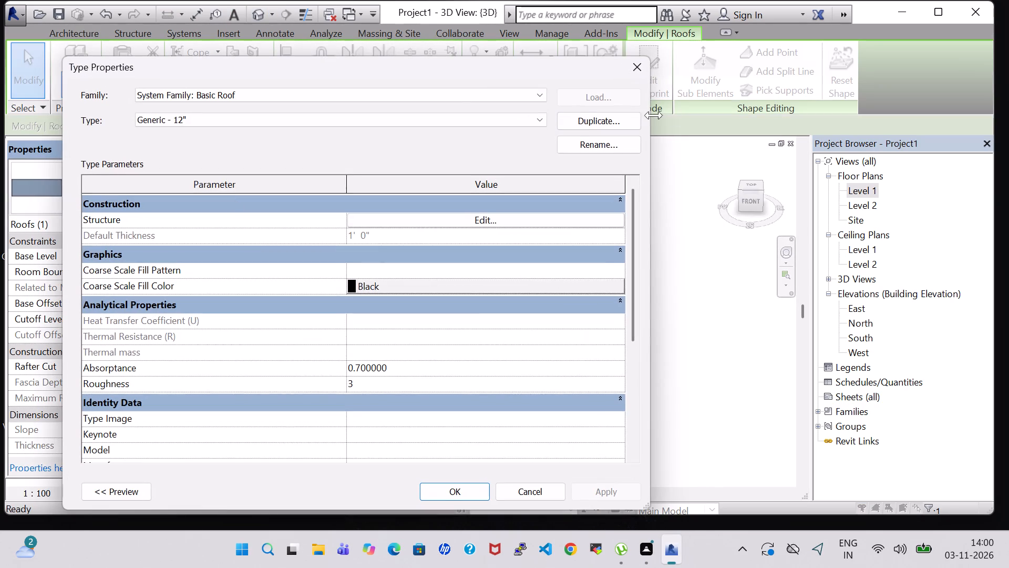
click(639, 66)
click(137, 201)
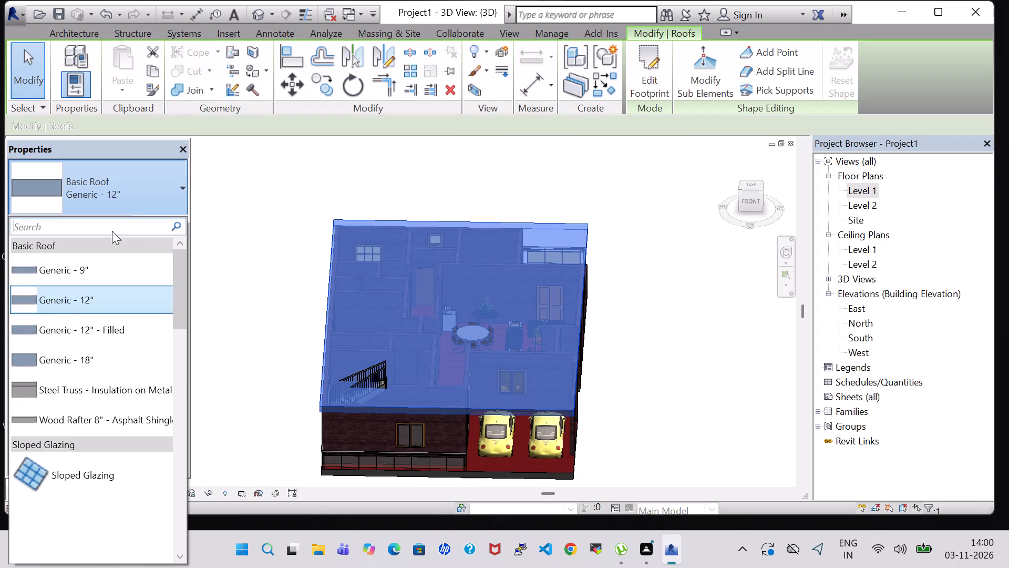
click(96, 424)
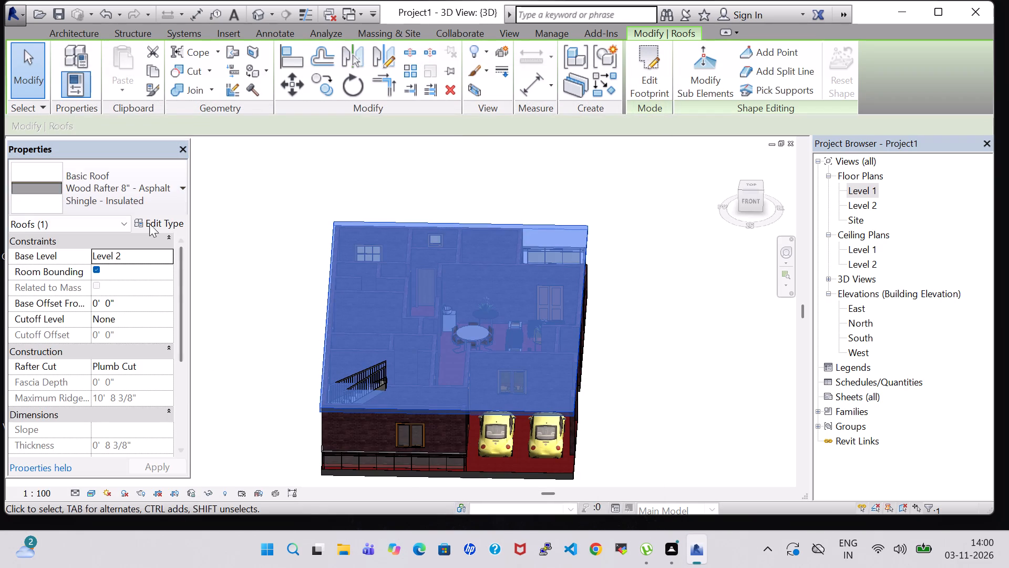
click(135, 190)
click(121, 392)
click(676, 300)
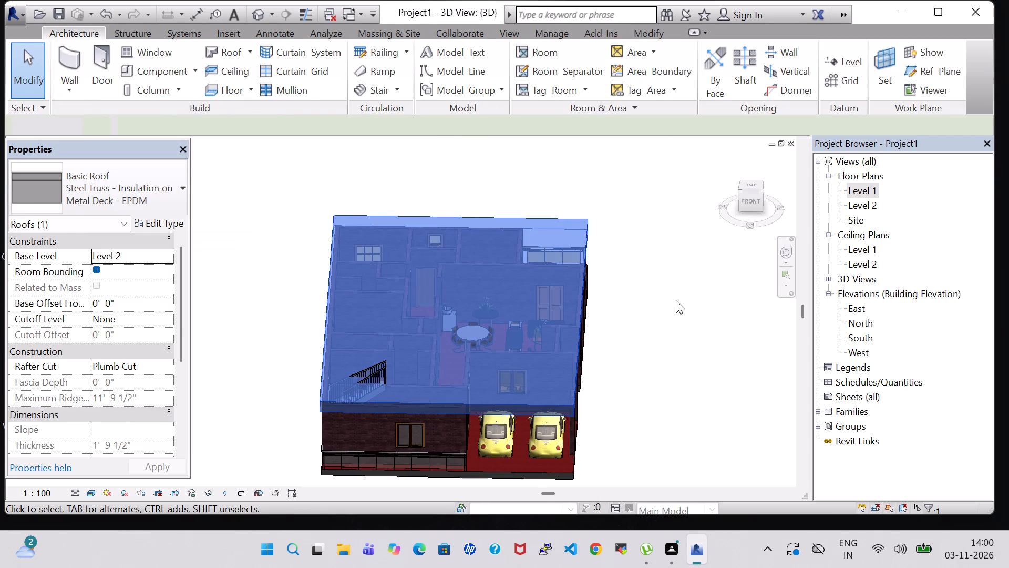
Examine the new roof in 3D where the stair railing meets it, and check the Level 1 plan.
shift+middle_drag(665, 364, 669, 232)
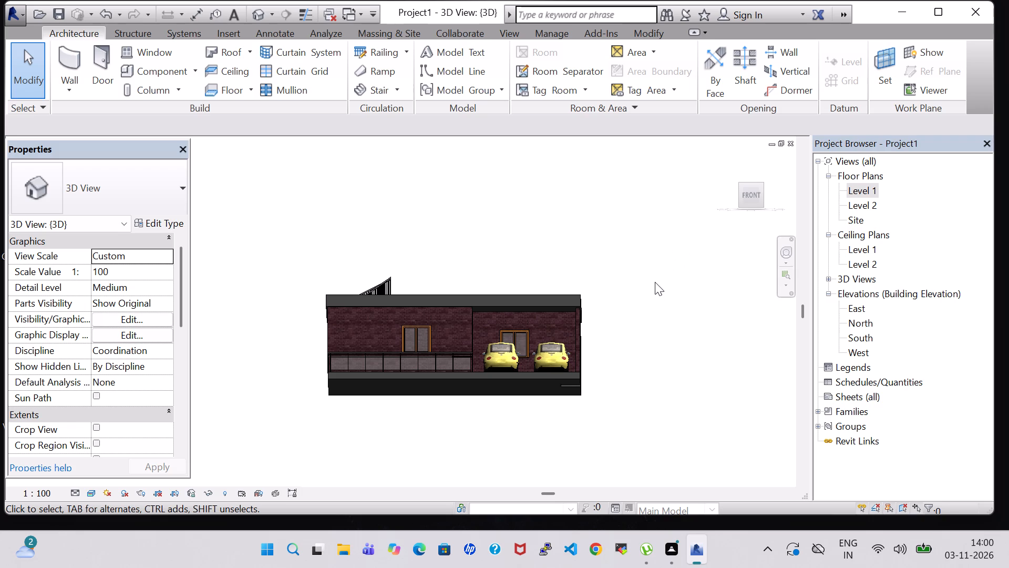
shift+middle_drag(655, 282, 645, 344)
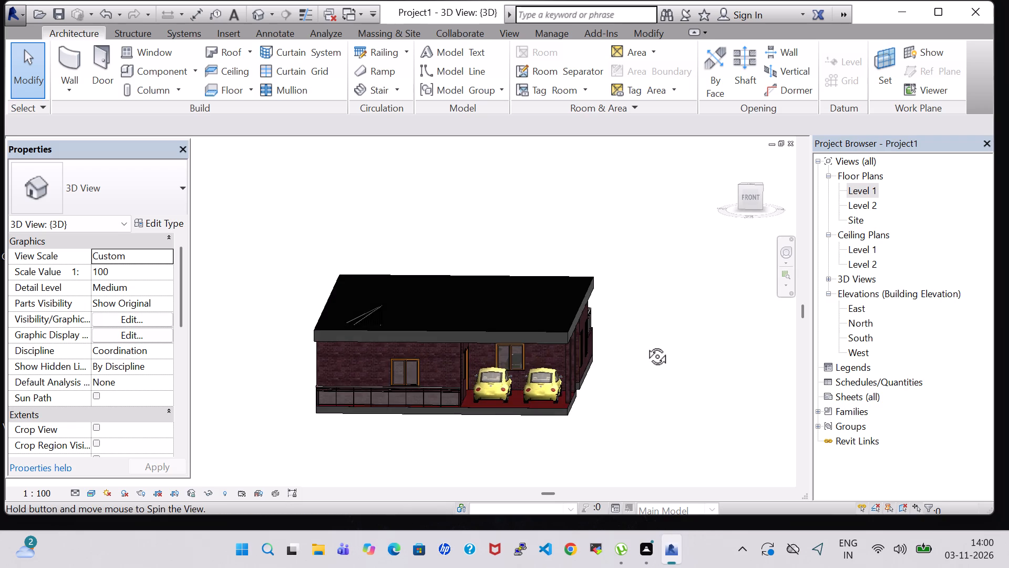
shift+middle_drag(645, 344, 645, 348)
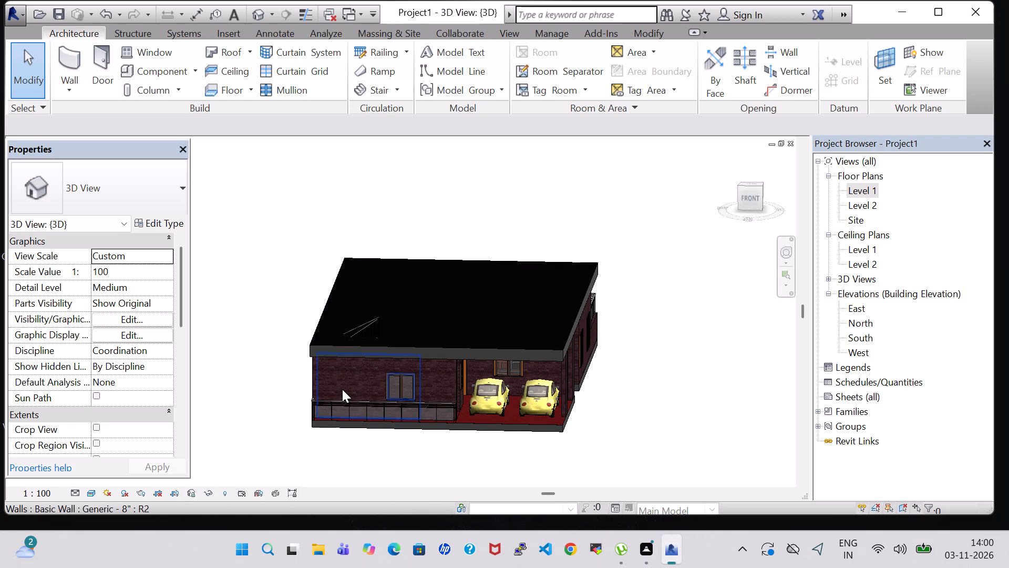
scroll(342, 389, up, 5)
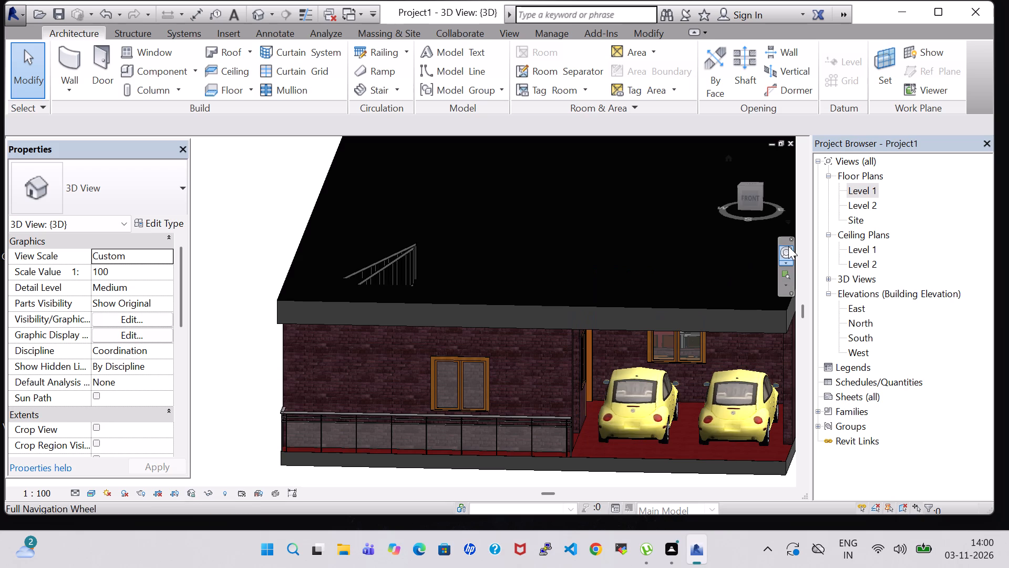
click(868, 191)
click(868, 191)
scroll(635, 247, down, 3)
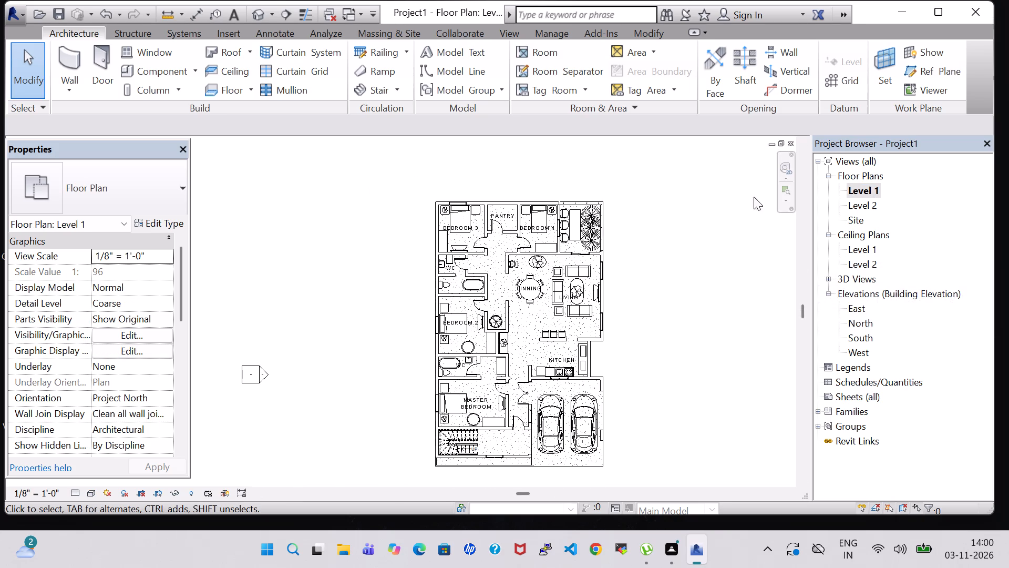
click(258, 15)
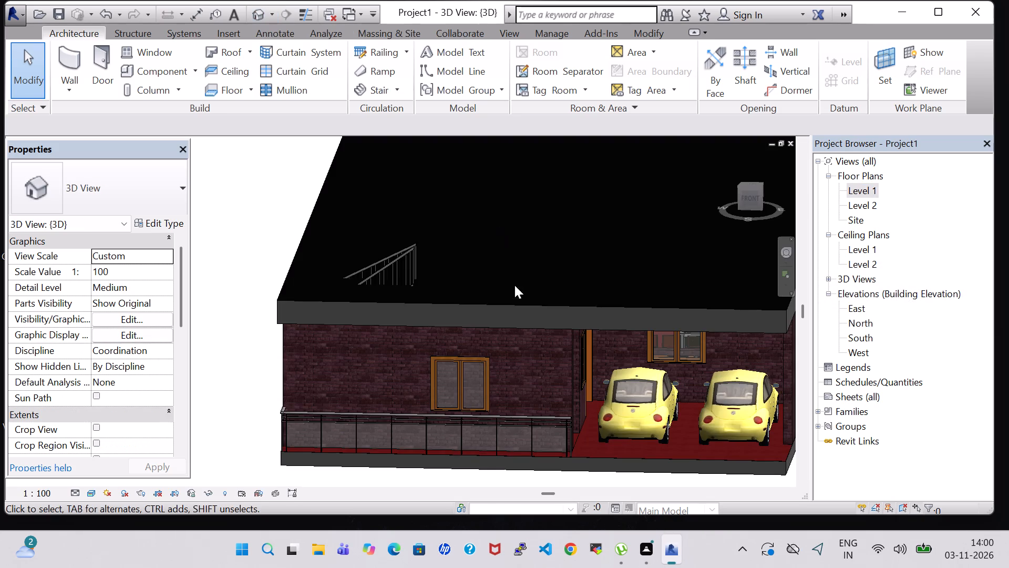
Edit the roof's footprint in the Level 1 plan, drawing opening lines along the staircase's open end and, about 8'-10" long, its bedroom-side wall.
double_click(518, 307)
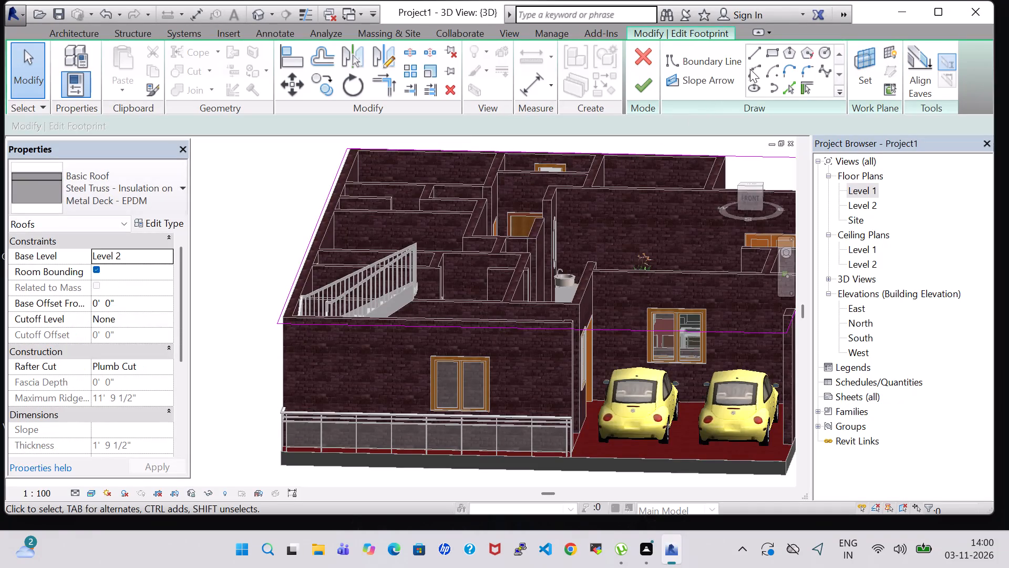
double_click(868, 194)
scroll(541, 268, down, 2)
click(758, 46)
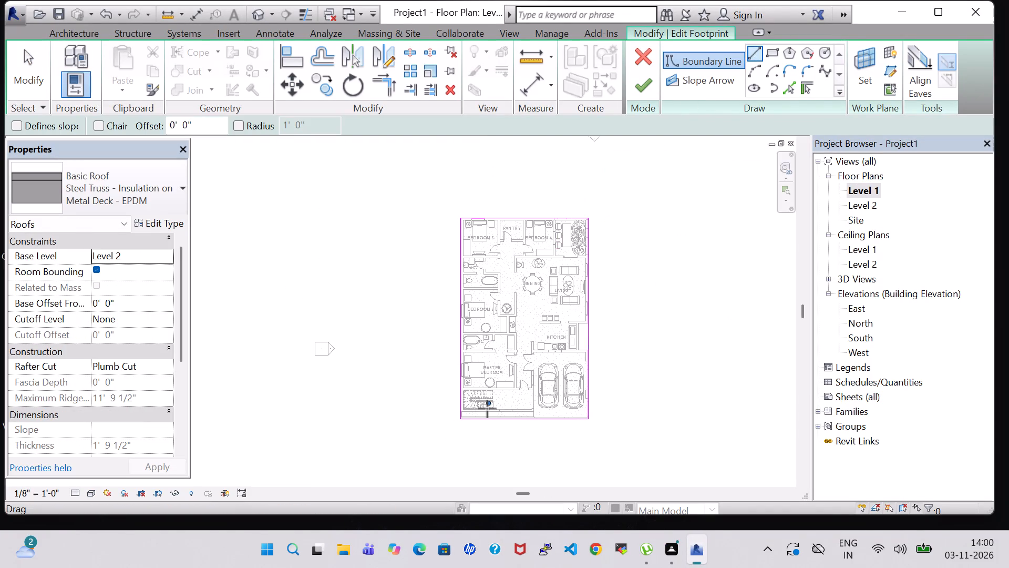
scroll(487, 409, up, 11)
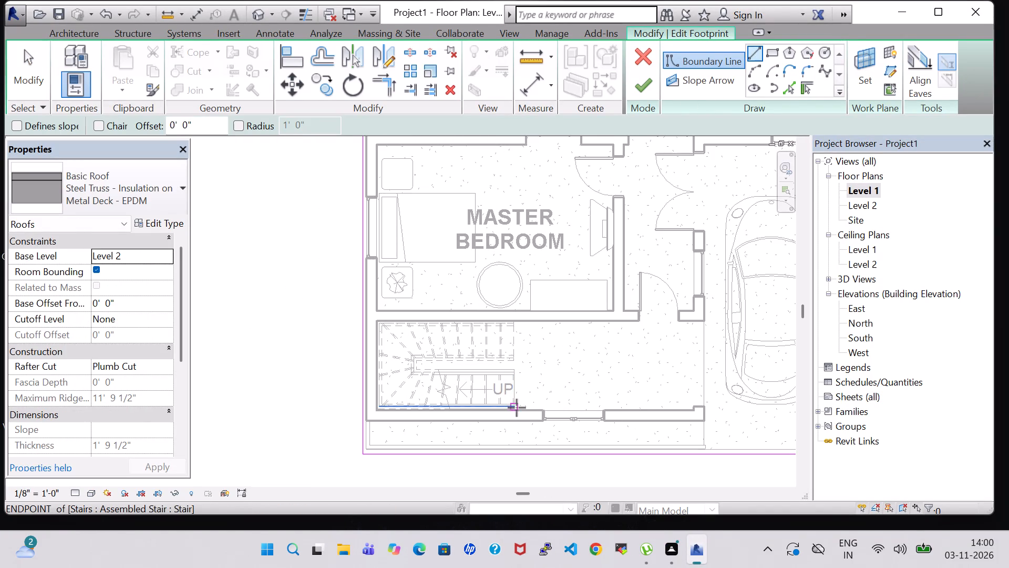
scroll(513, 407, up, 10)
click(520, 419)
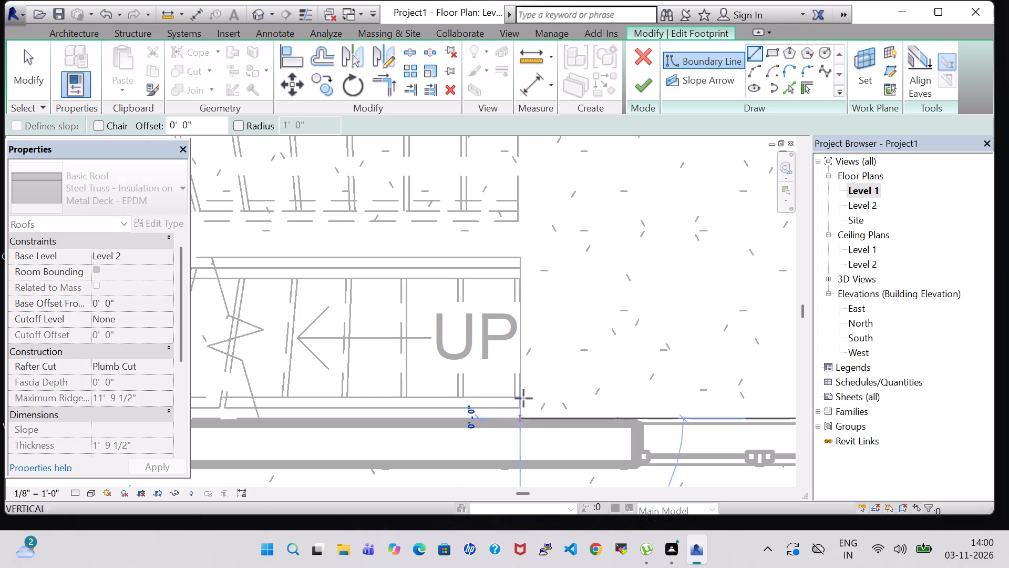
middle_drag(526, 204, 516, 403)
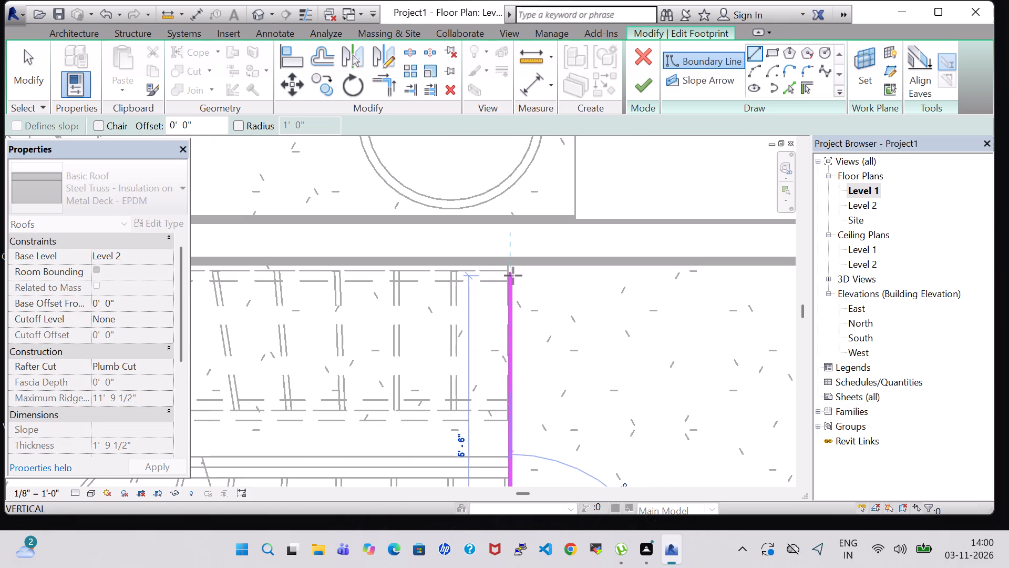
click(508, 268)
click(508, 268)
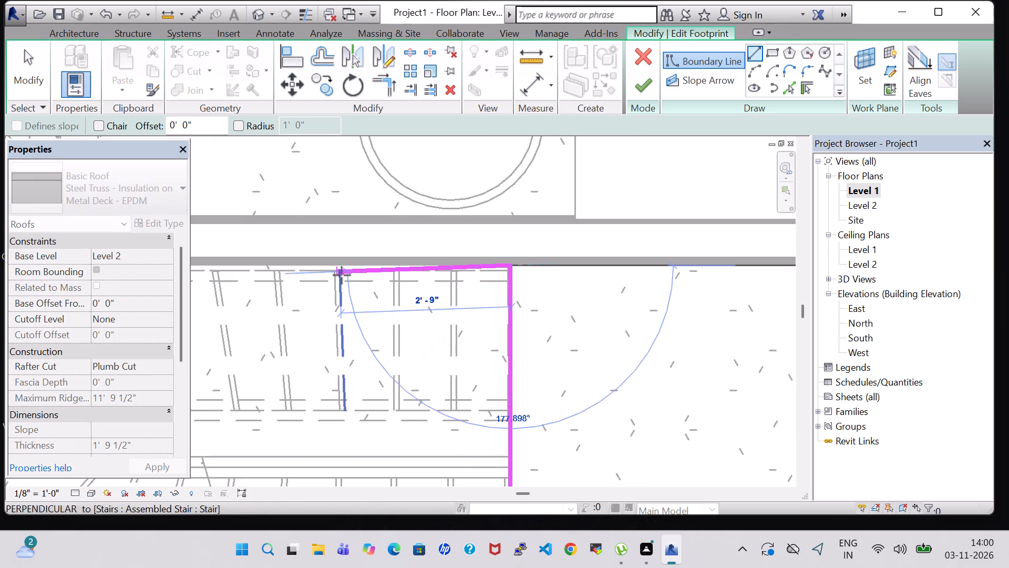
middle_drag(342, 275, 601, 252)
click(221, 247)
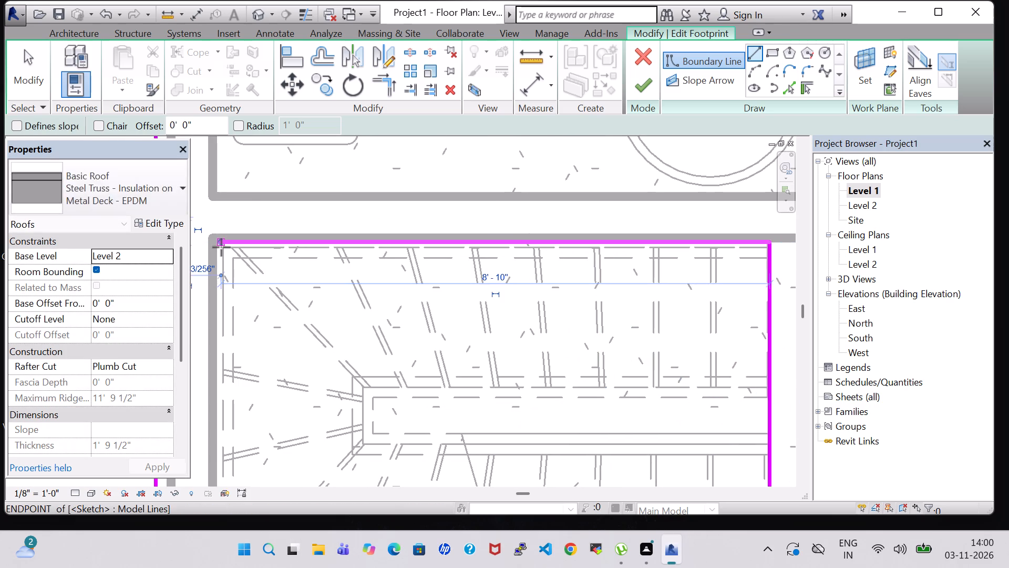
Close the rectangular stair opening with boundary lines along the outer side wall and front wall, and finish the roof footprint.
click(221, 247)
scroll(236, 412, up, 1)
middle_drag(223, 421, 284, 186)
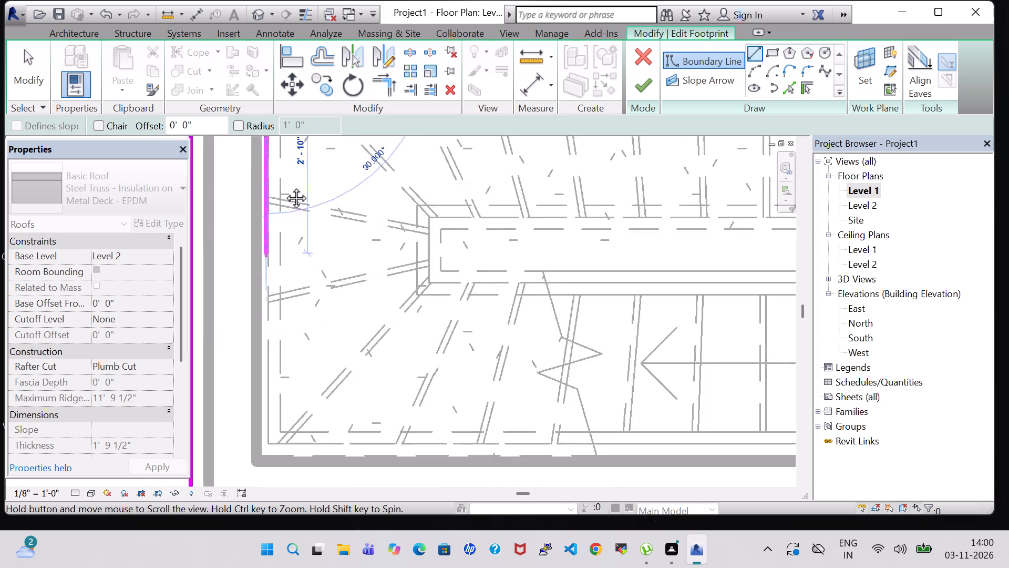
middle_drag(284, 186, 295, 104)
click(292, 301)
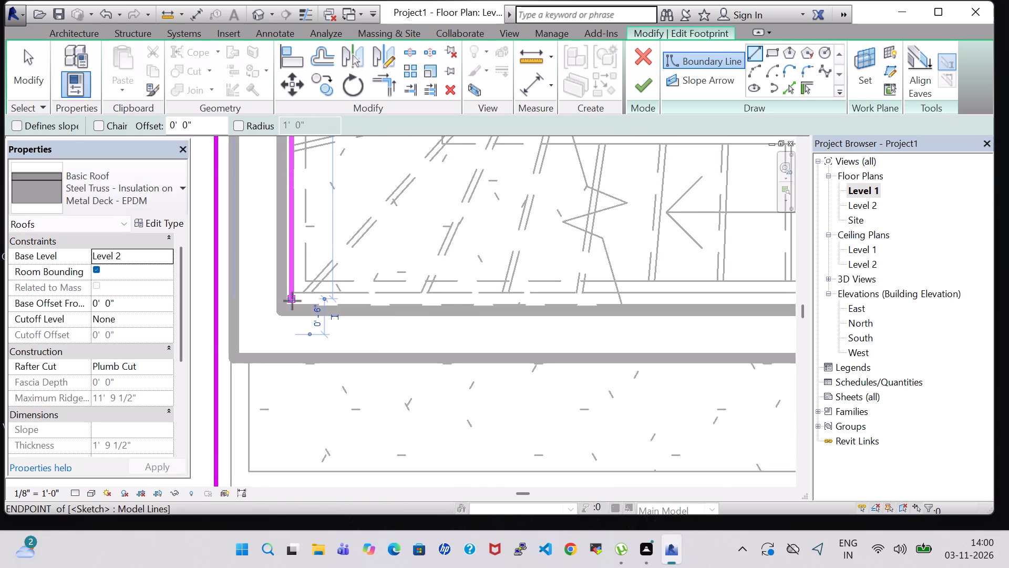
click(292, 301)
middle_drag(604, 308, 429, 331)
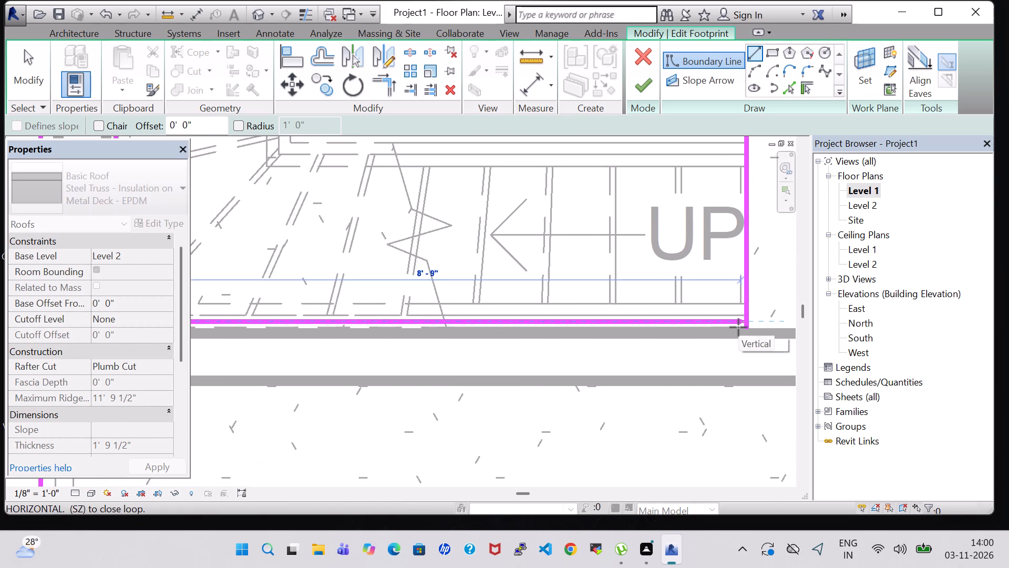
click(740, 327)
click(638, 90)
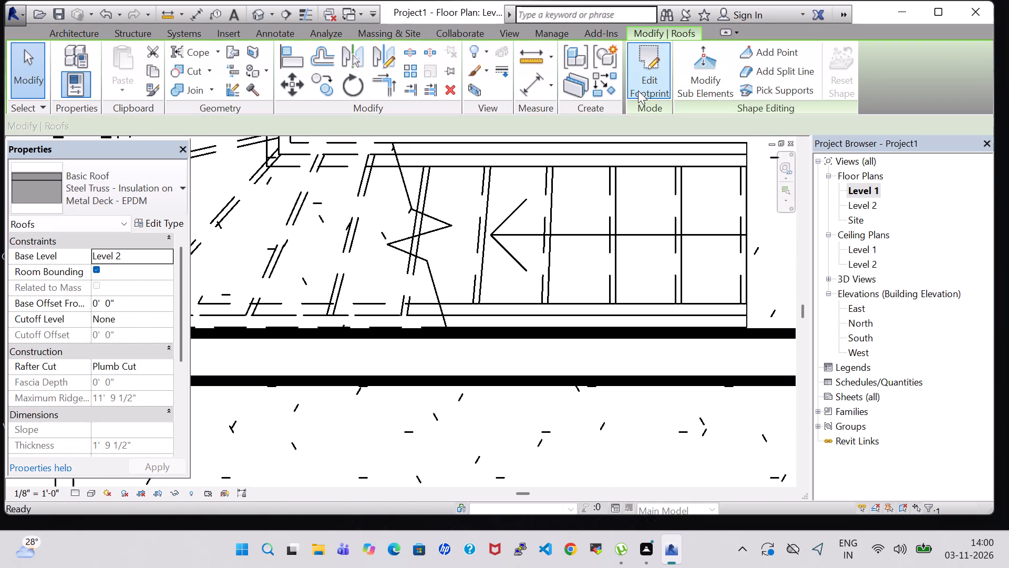
Examine the roof and its new staircase opening in 3D from the side and front of the house.
click(256, 10)
scroll(501, 311, down, 1)
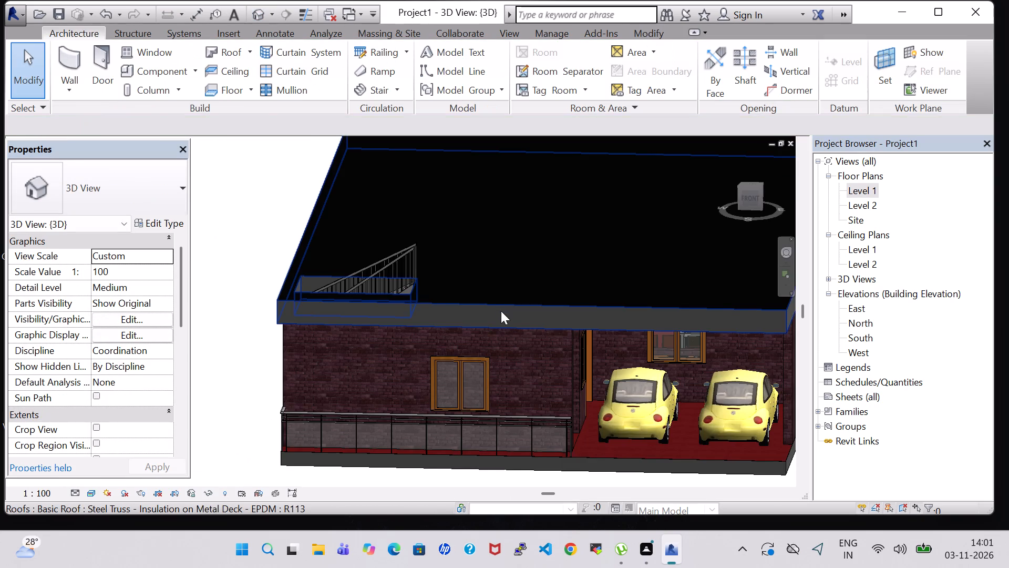
shift+middle_drag(253, 339, 354, 369)
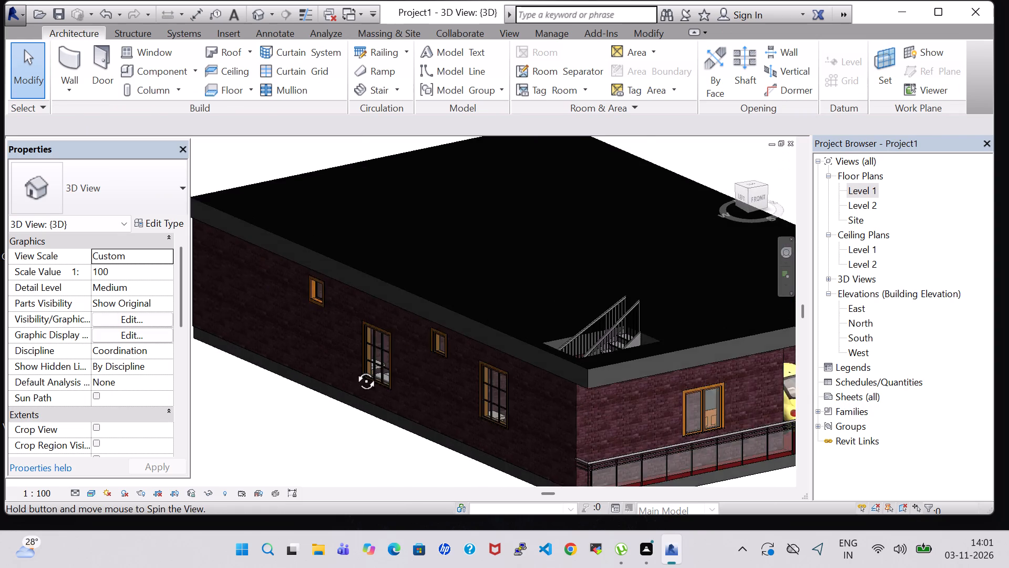
shift+middle_drag(354, 369, 238, 315)
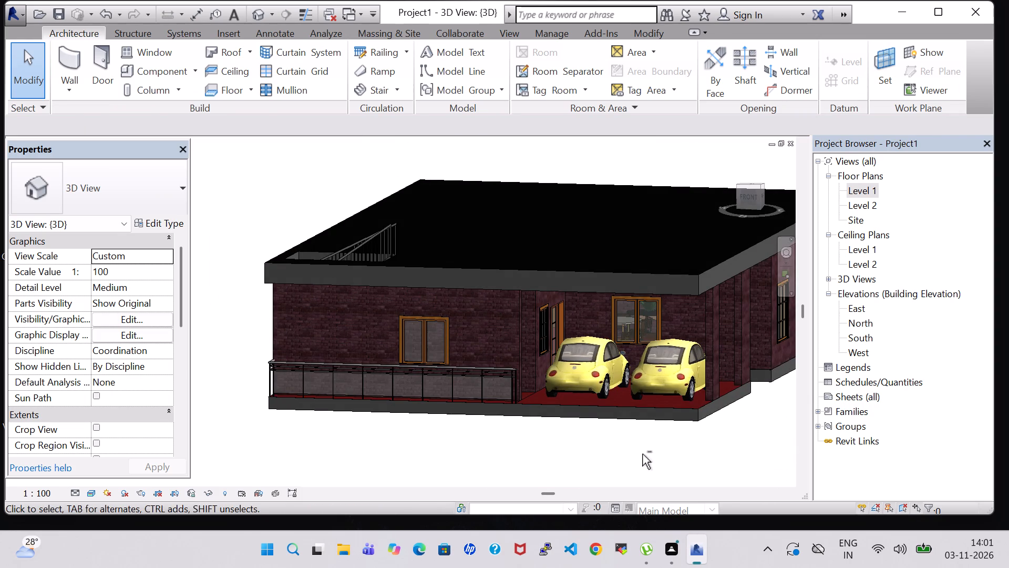
shift+middle_drag(642, 454, 656, 451)
middle_drag(665, 448, 486, 454)
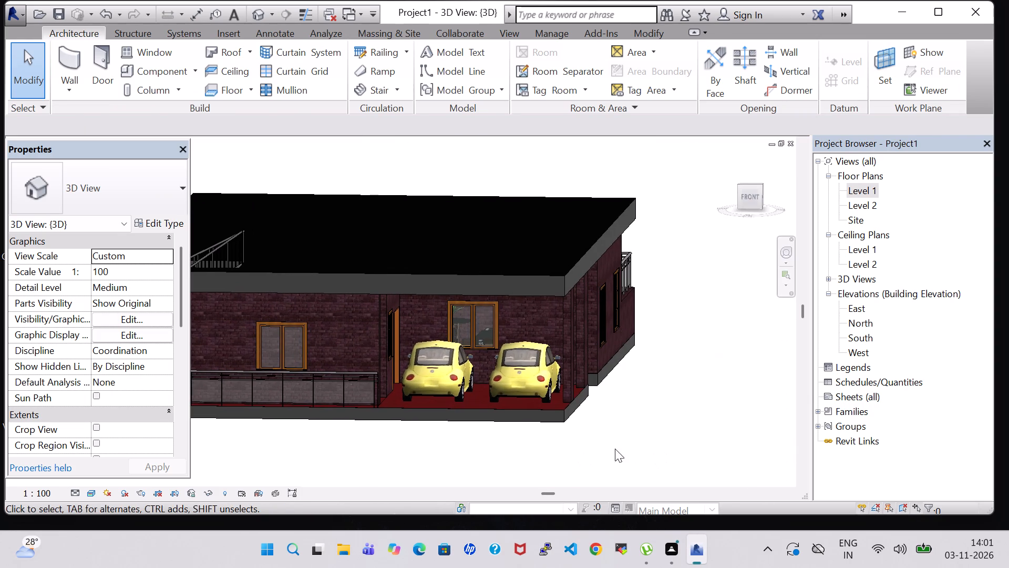
middle_drag(624, 440, 641, 437)
middle_drag(641, 424, 686, 428)
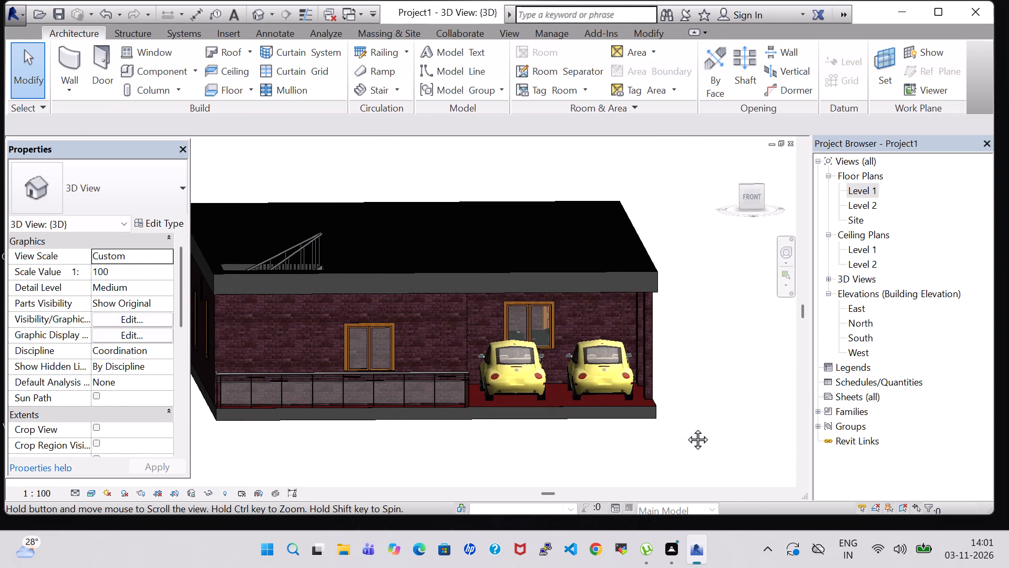
middle_drag(686, 428, 690, 428)
middle_drag(689, 427, 674, 427)
middle_drag(695, 414, 726, 420)
shift+middle_drag(714, 422, 719, 414)
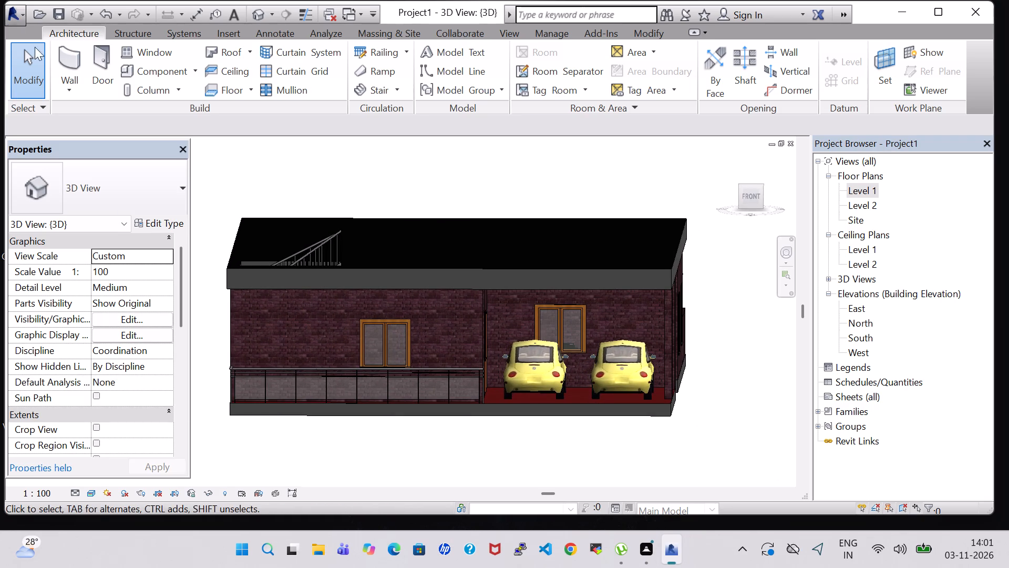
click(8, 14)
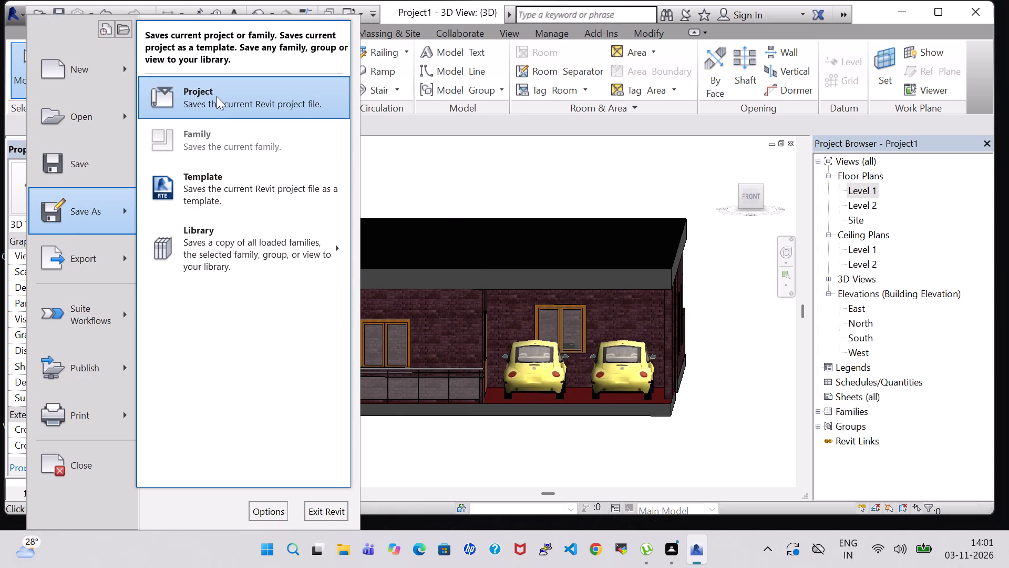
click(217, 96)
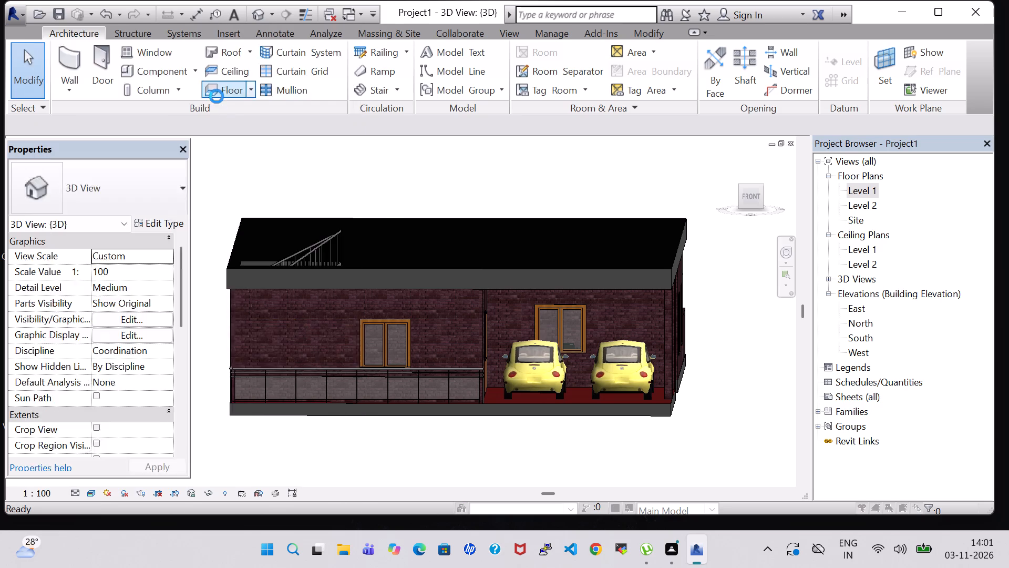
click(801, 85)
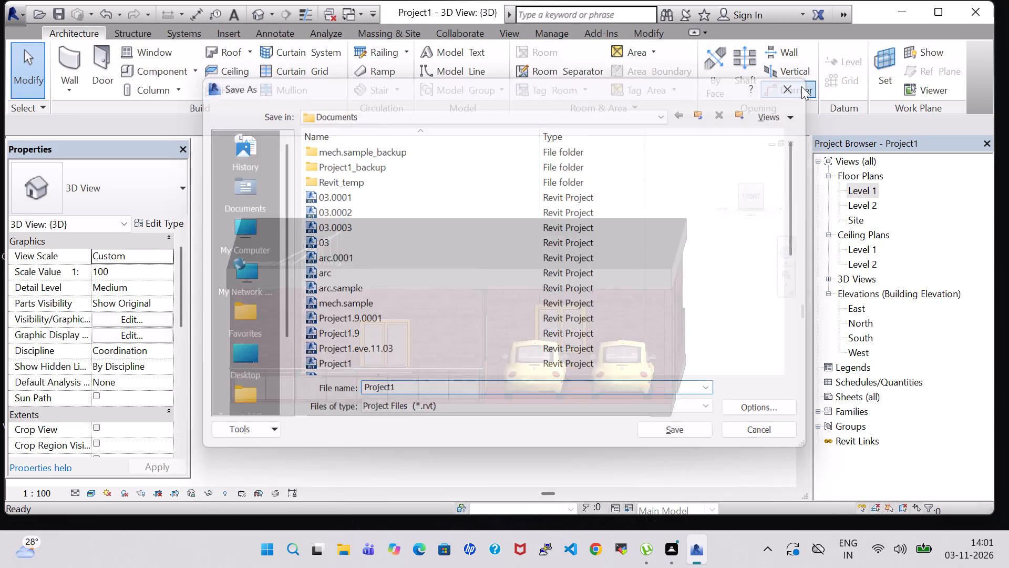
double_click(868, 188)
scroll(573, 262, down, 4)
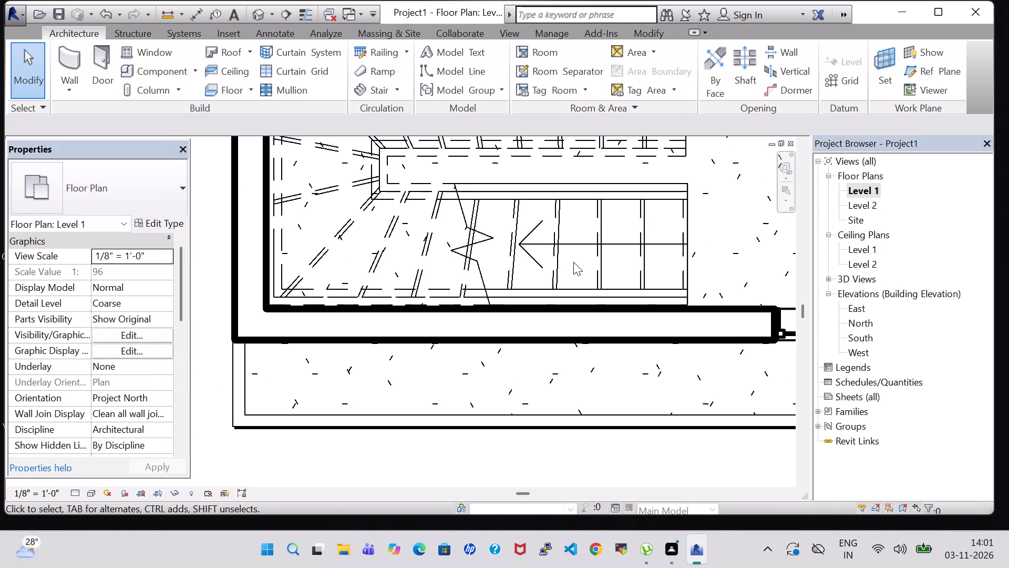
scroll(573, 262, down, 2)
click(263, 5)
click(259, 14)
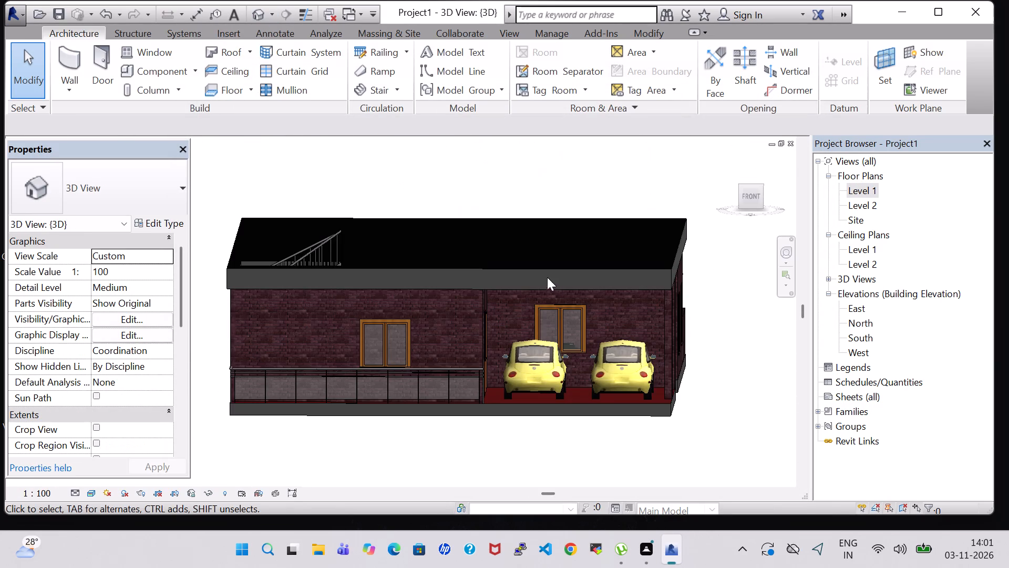
Hide the Roofs category in the 3D view through its visibility/graphics overrides.
scroll(551, 279, down, 1)
text(VV)
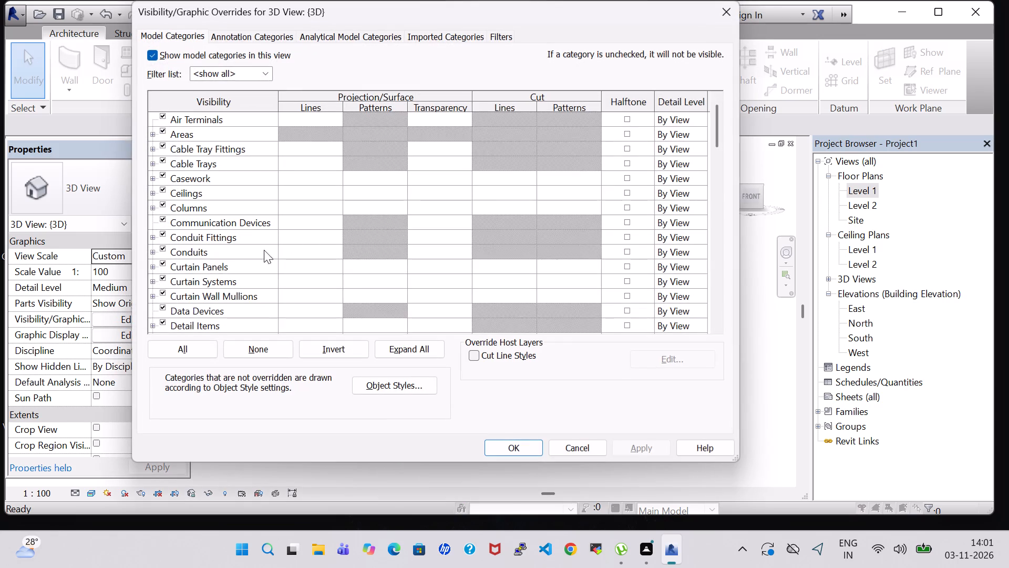
click(193, 276)
key(r)
scroll(193, 276, down, 6)
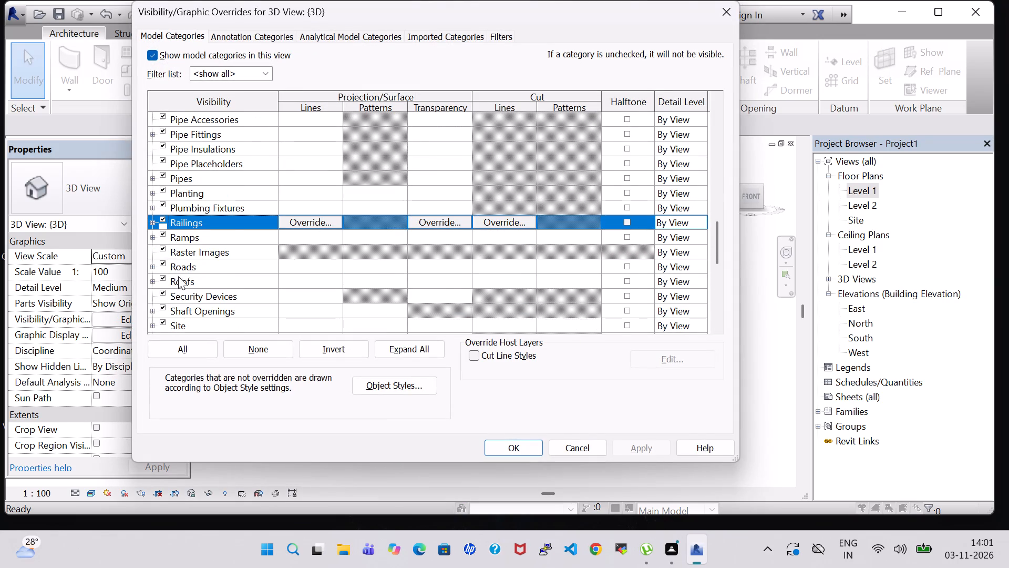
click(163, 276)
click(642, 445)
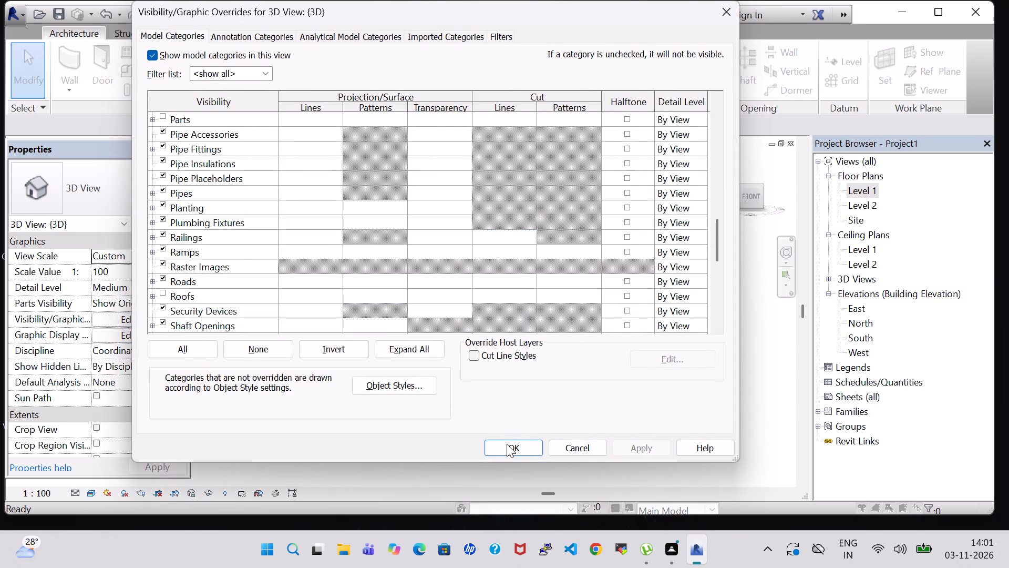
click(506, 444)
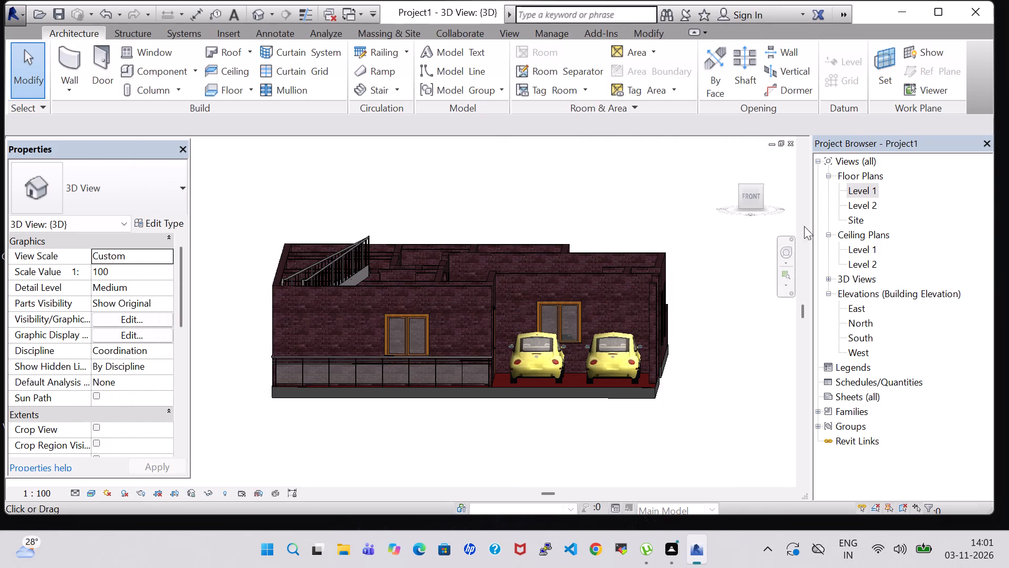
Examine the furnished interior layout in the 3D view from the front and directly above.
click(754, 190)
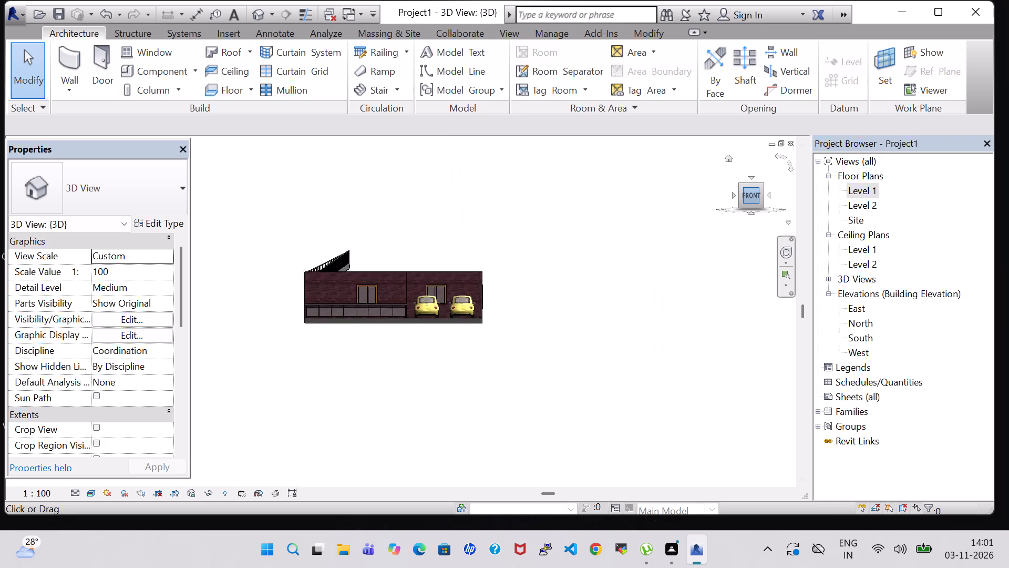
click(751, 176)
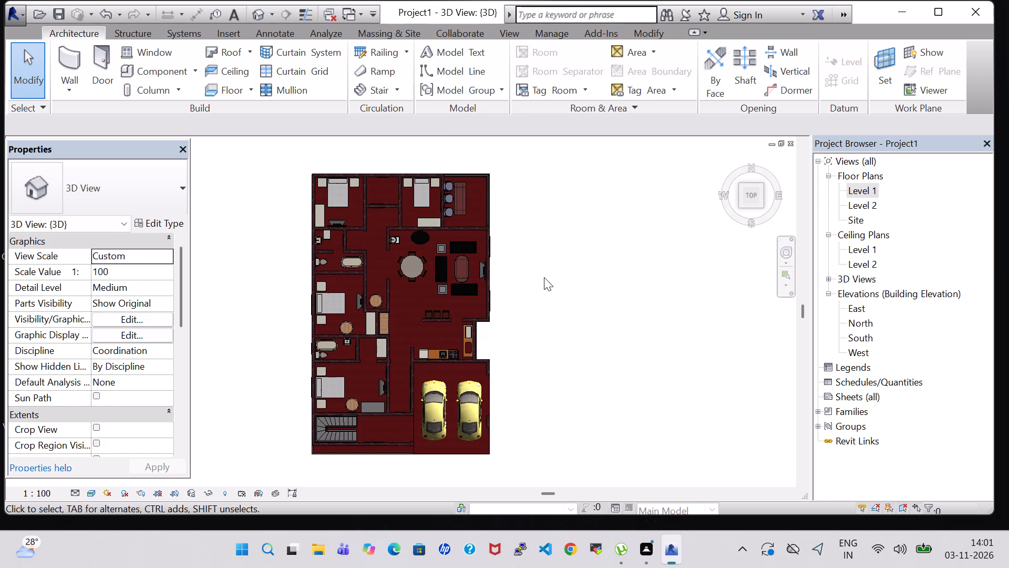
scroll(575, 264, up, 1)
middle_drag(575, 264, 589, 264)
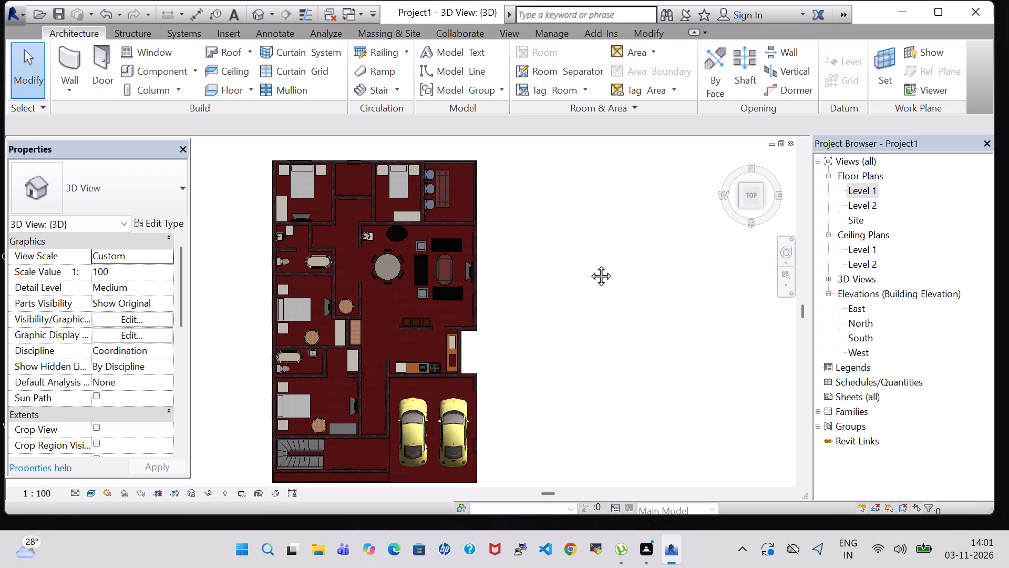
middle_drag(589, 264, 643, 252)
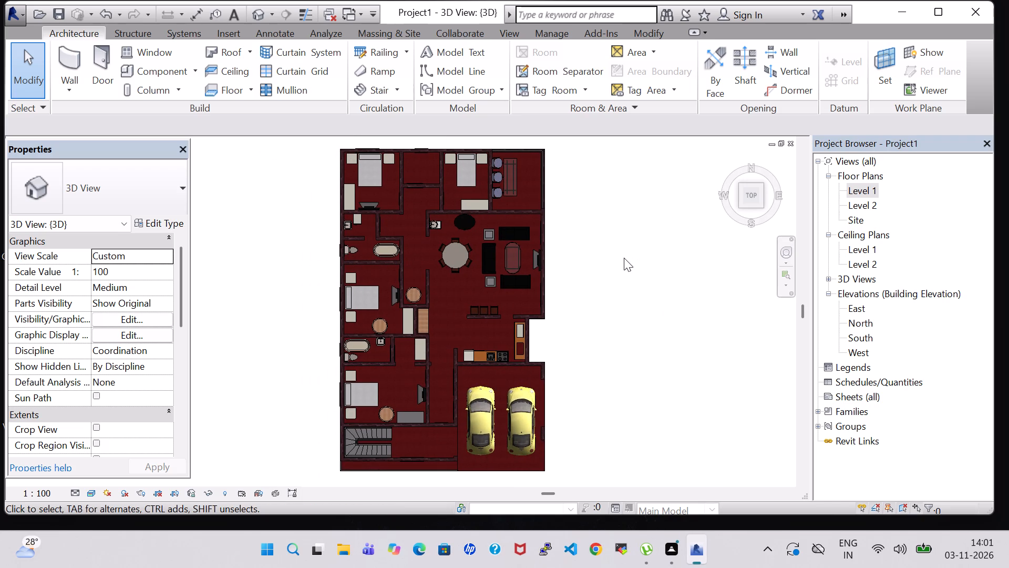
scroll(624, 258, up, 1)
middle_drag(624, 258, 645, 258)
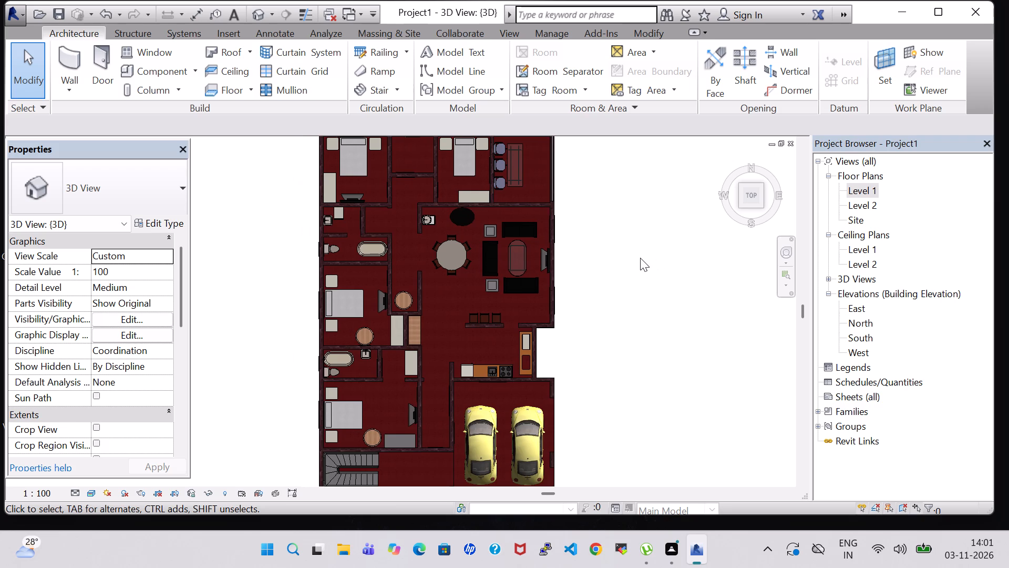
scroll(639, 258, down, 1)
middle_drag(630, 258, 609, 252)
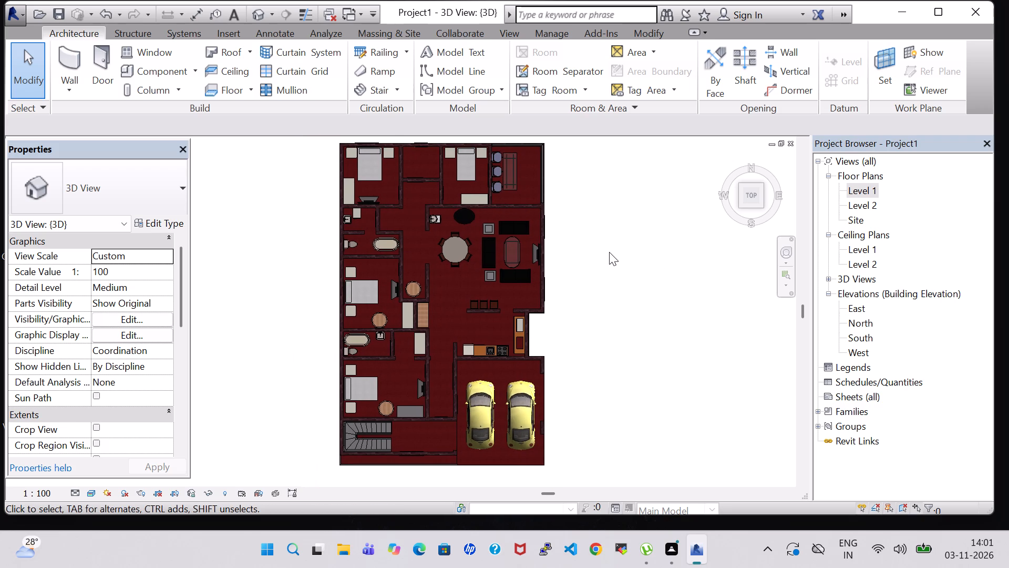
From the Level 1 floor plan, look through the Domestic specialty equipment families for another component to load.
double_click(856, 192)
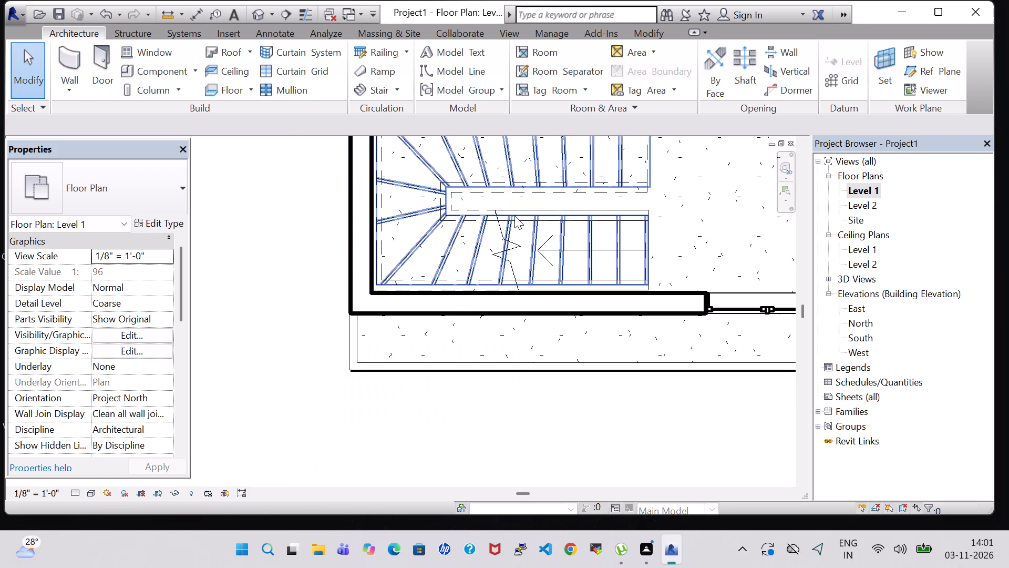
scroll(517, 216, down, 9)
middle_drag(576, 183, 391, 387)
scroll(388, 390, down, 2)
scroll(419, 319, down, 5)
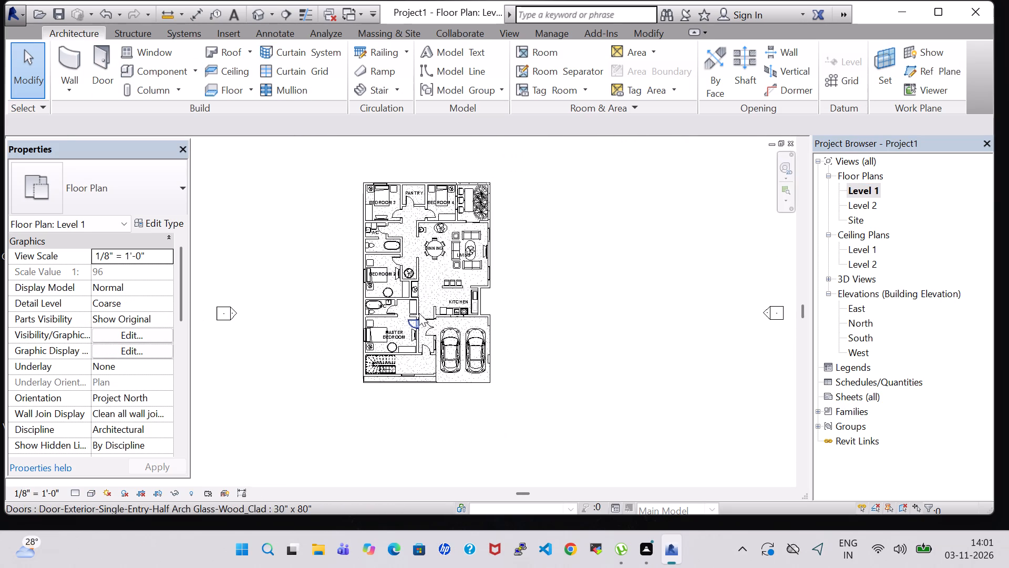
middle_drag(519, 236, 536, 253)
click(162, 67)
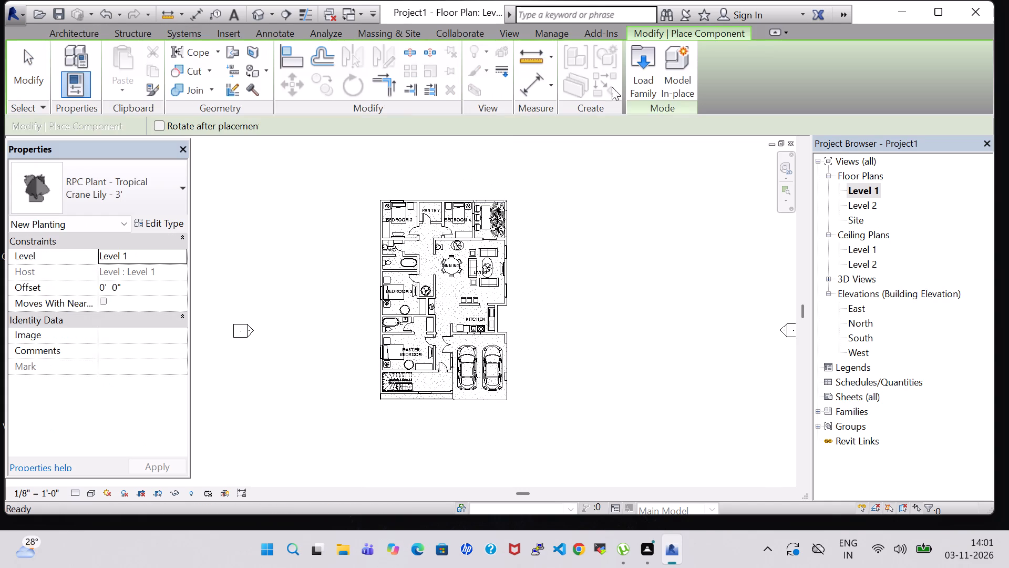
click(637, 82)
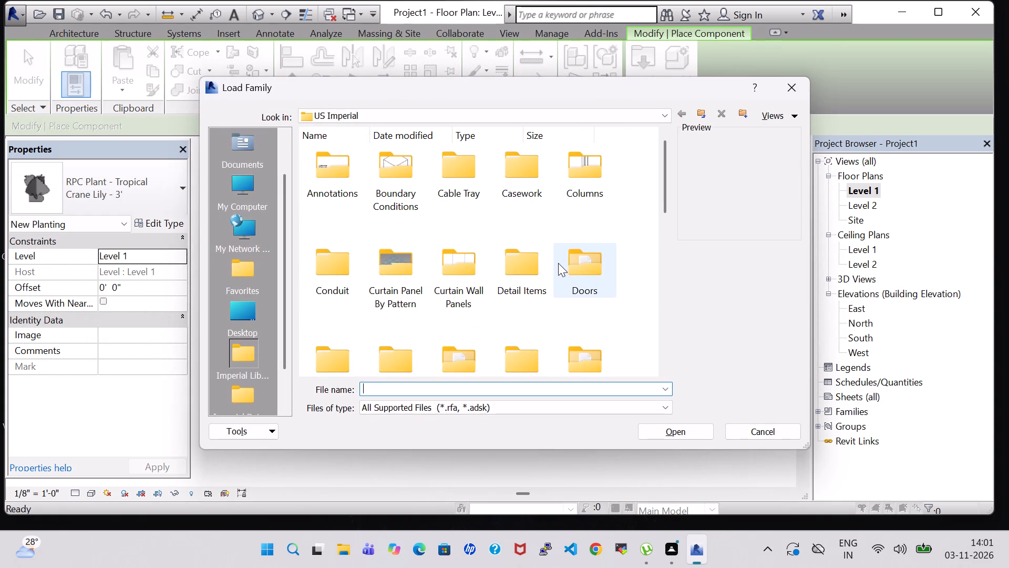
scroll(558, 264, down, 1)
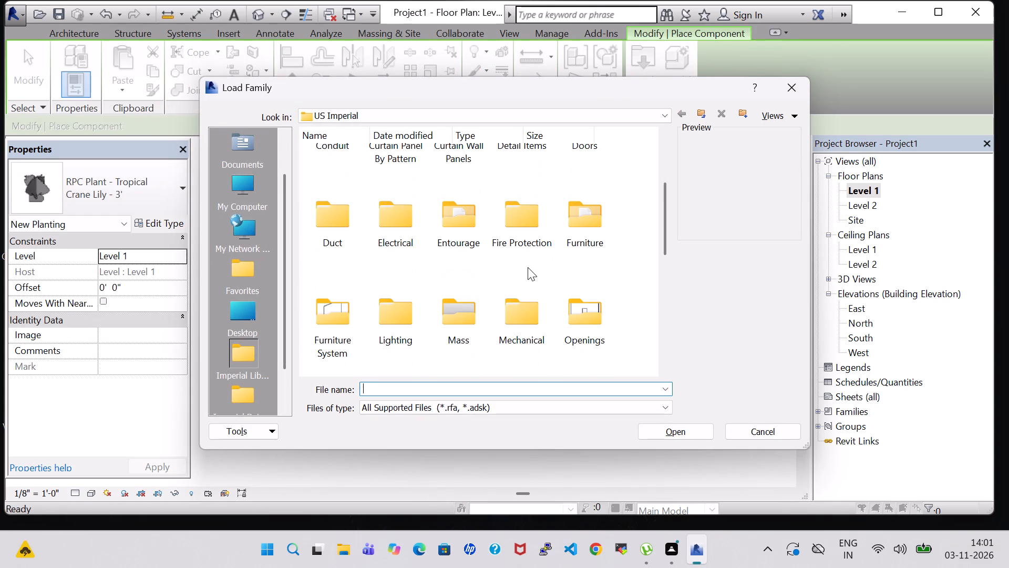
scroll(439, 277, down, 1)
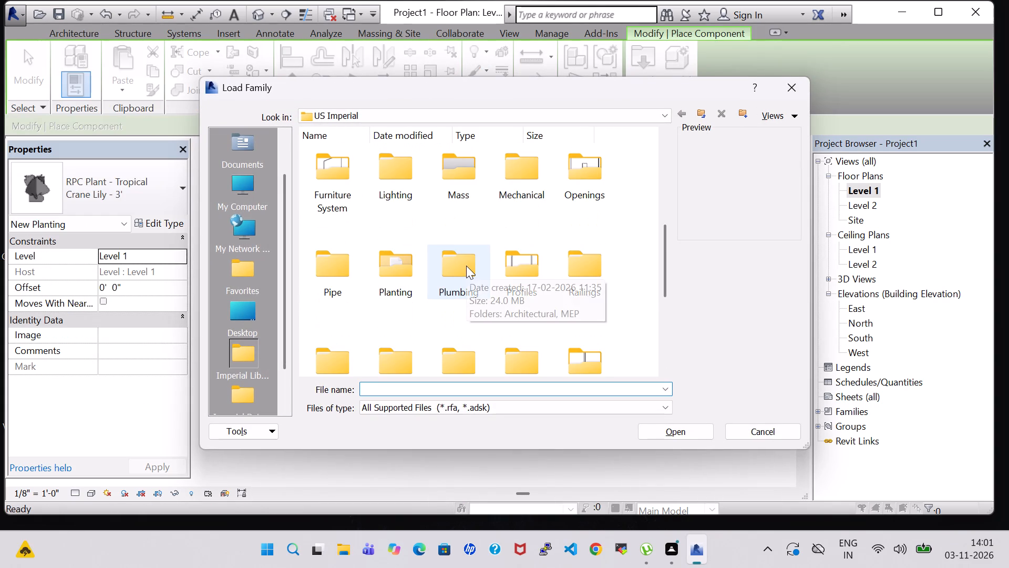
scroll(354, 295, down, 1)
double_click(395, 239)
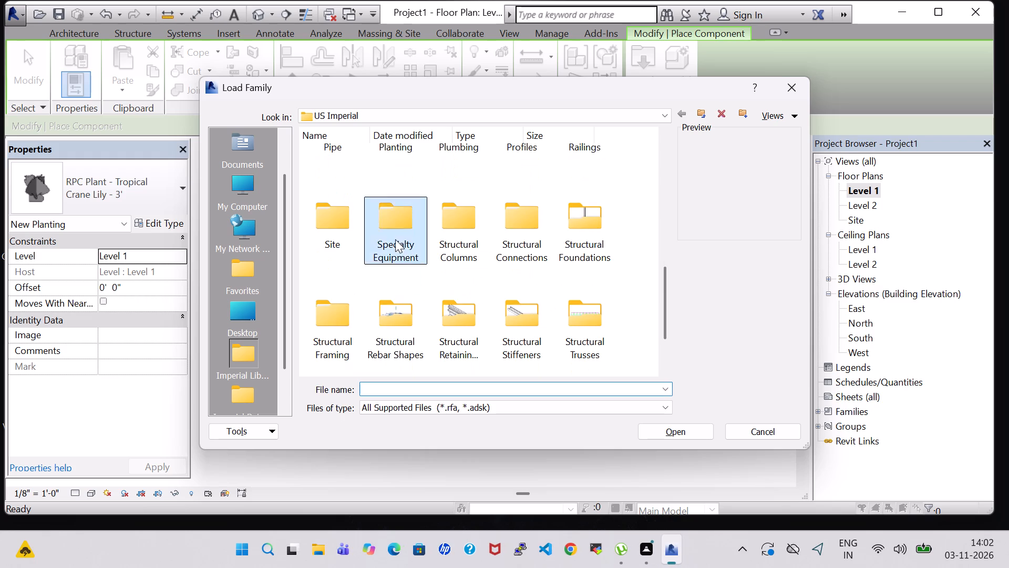
double_click(383, 168)
scroll(418, 264, down, 2)
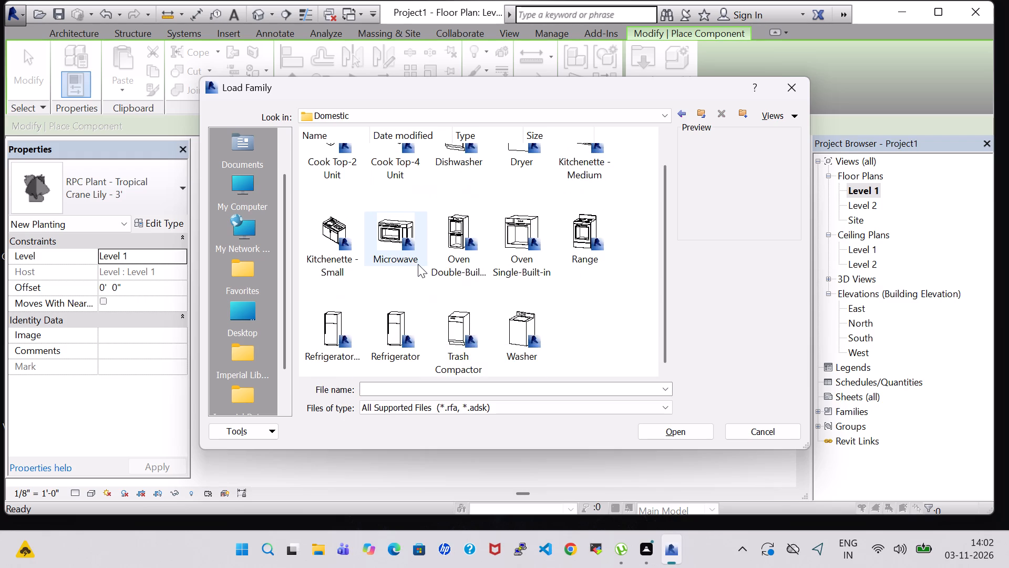
click(679, 113)
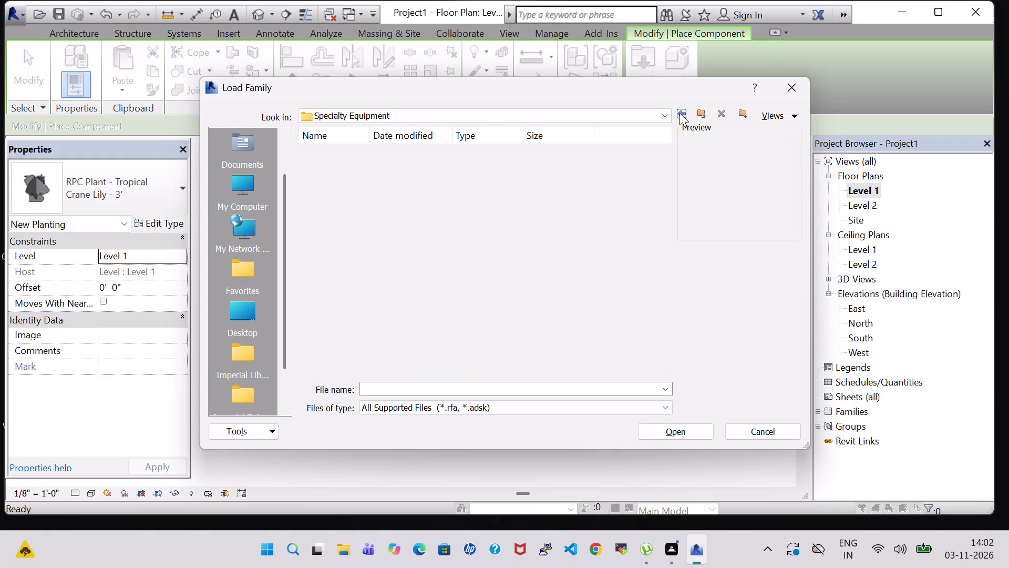
click(679, 113)
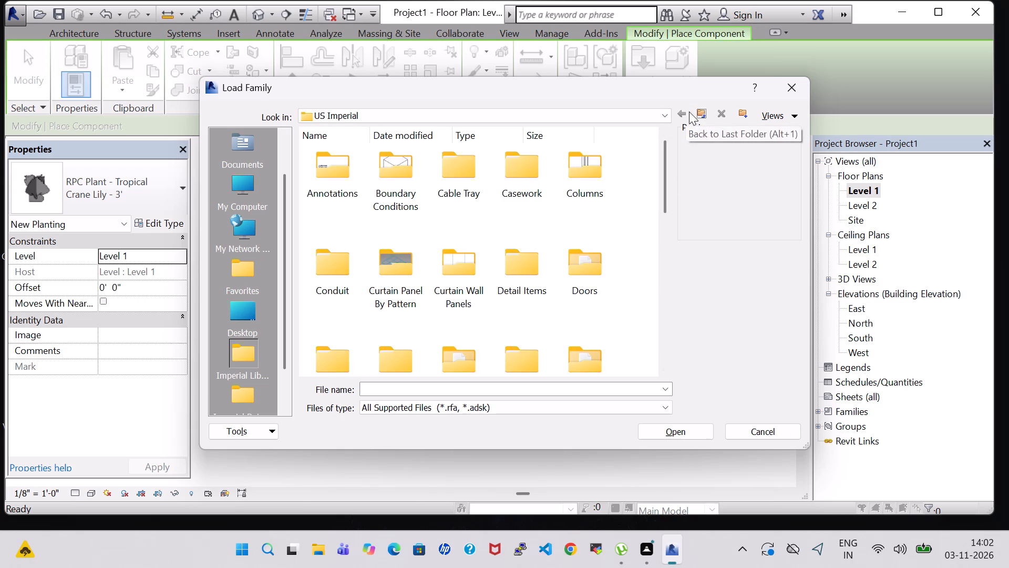
Load the Storage Pedestal family from the Furniture System library folder.
scroll(551, 202, down, 3)
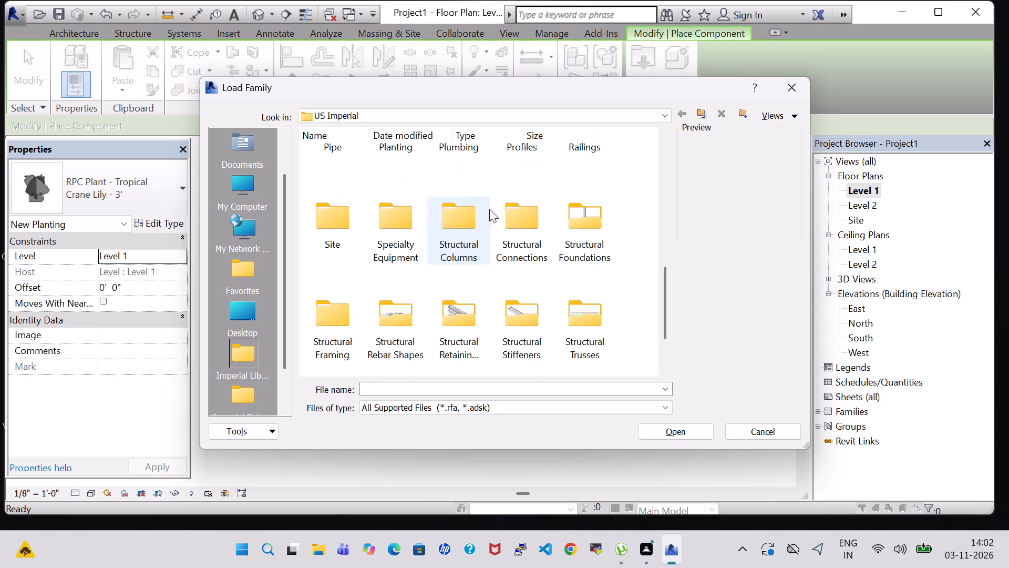
scroll(391, 264, down, 1)
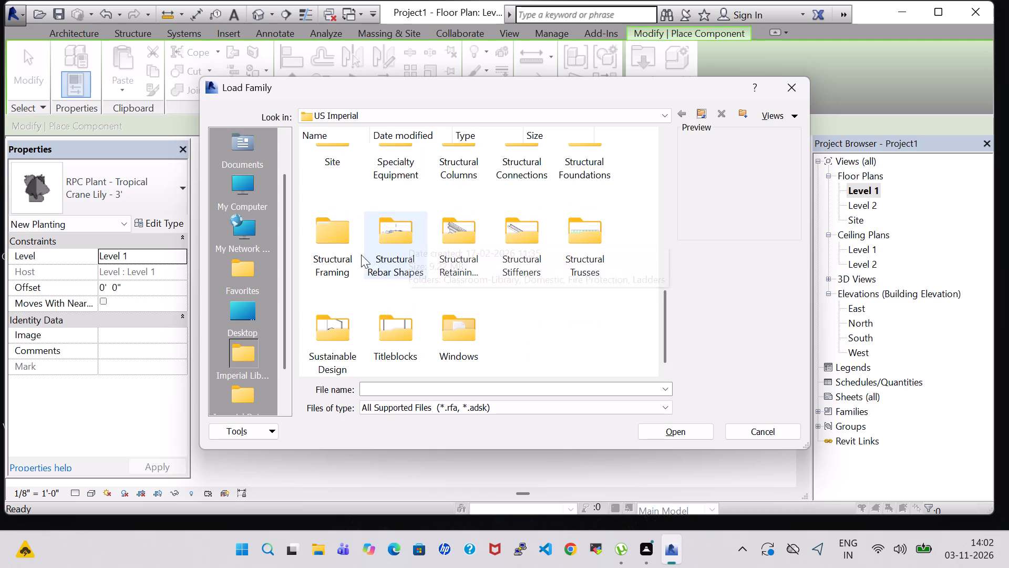
scroll(339, 242, up, 2)
double_click(334, 232)
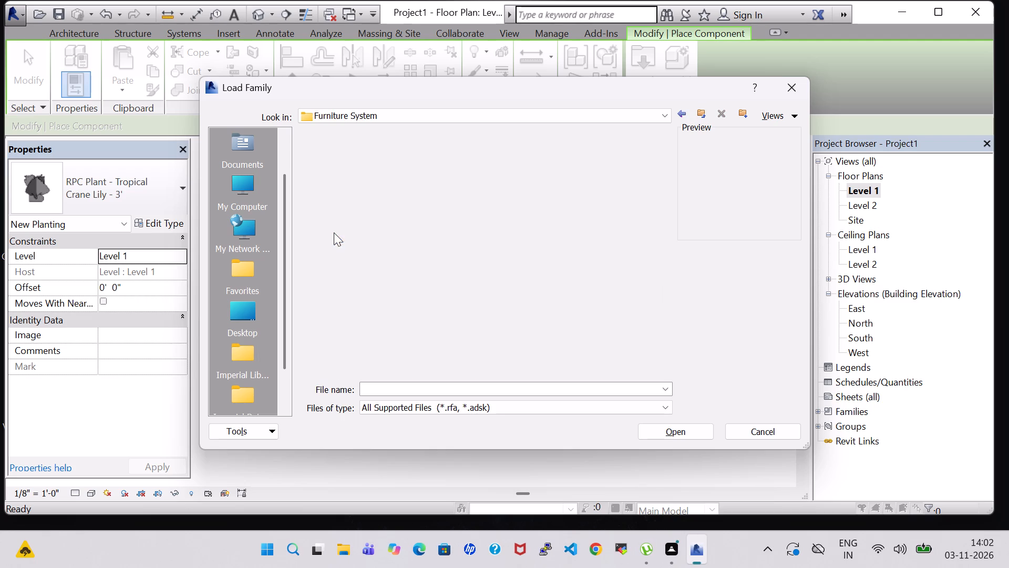
click(400, 166)
click(529, 169)
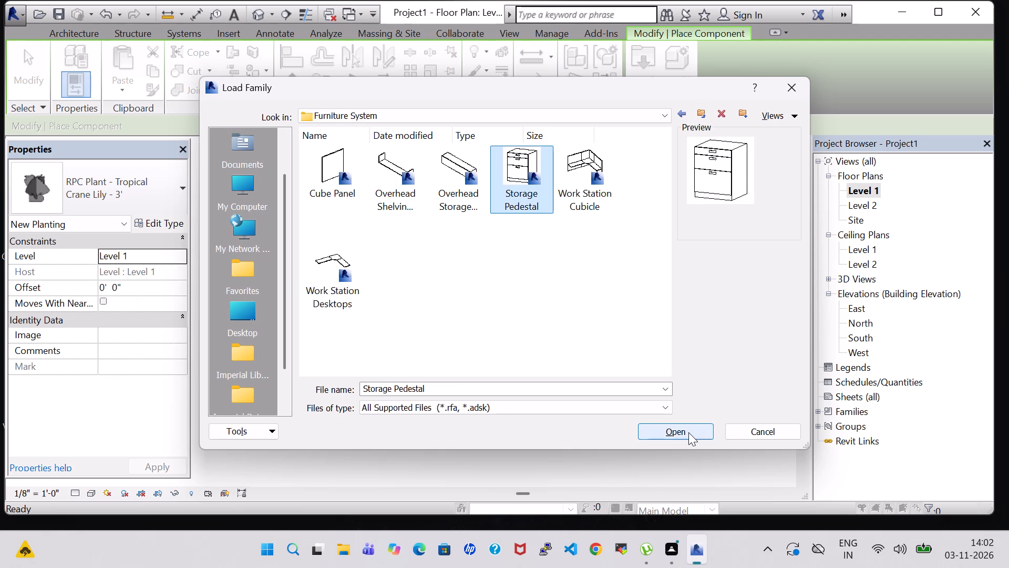
click(688, 432)
Place one 20" x 36" x 36" Storage Pedestal in the pantry, backed against the exterior wall opposite the door.
scroll(433, 228, up, 10)
middle_drag(419, 161, 405, 273)
scroll(404, 272, up, 3)
click(374, 237)
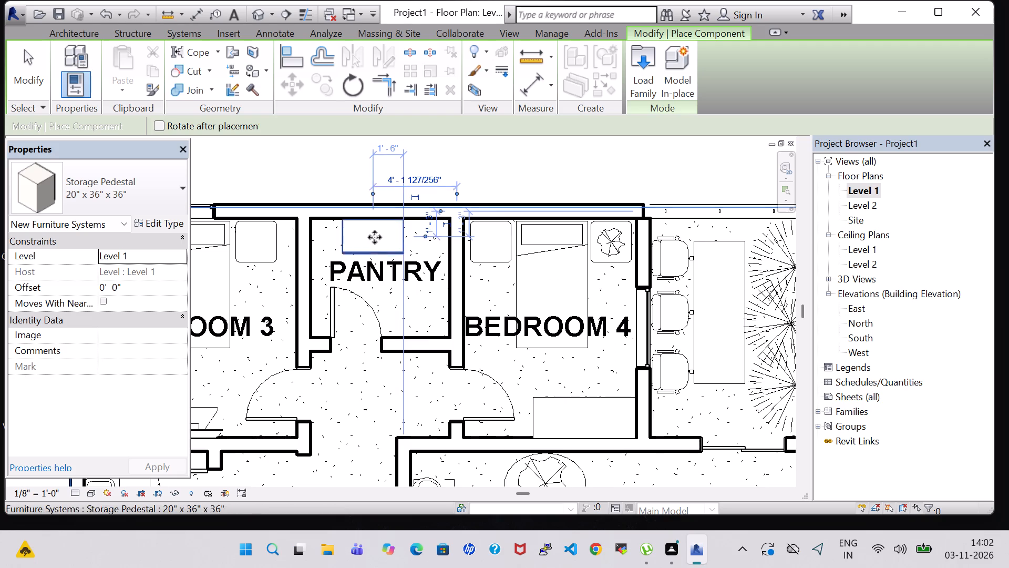
scroll(400, 287, down, 4)
key(Escape)
key(Escape)
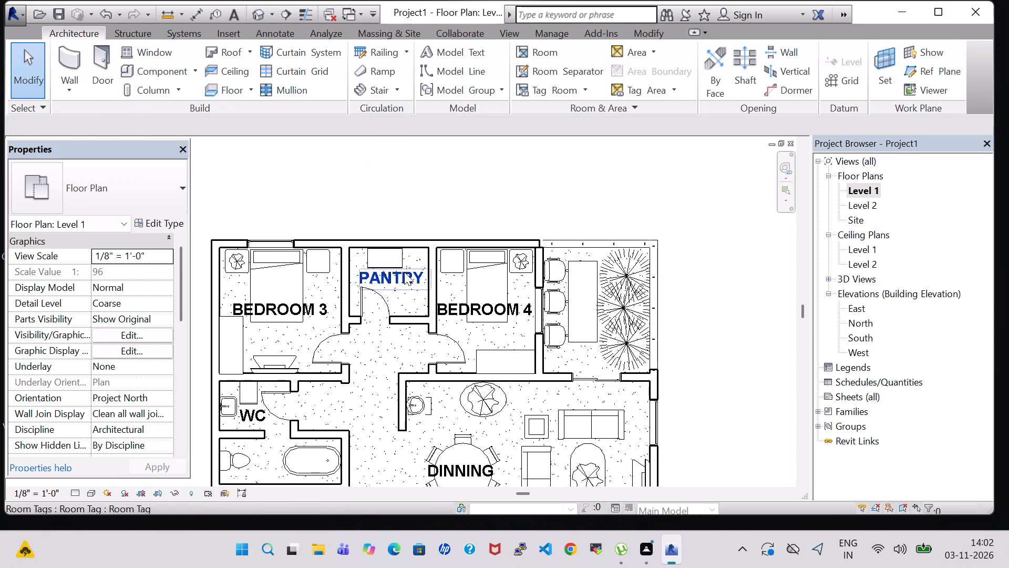
Review the labelled and furnished Level 1 floor plan from the pantry and bedrooms down to the car area.
scroll(404, 272, down, 1)
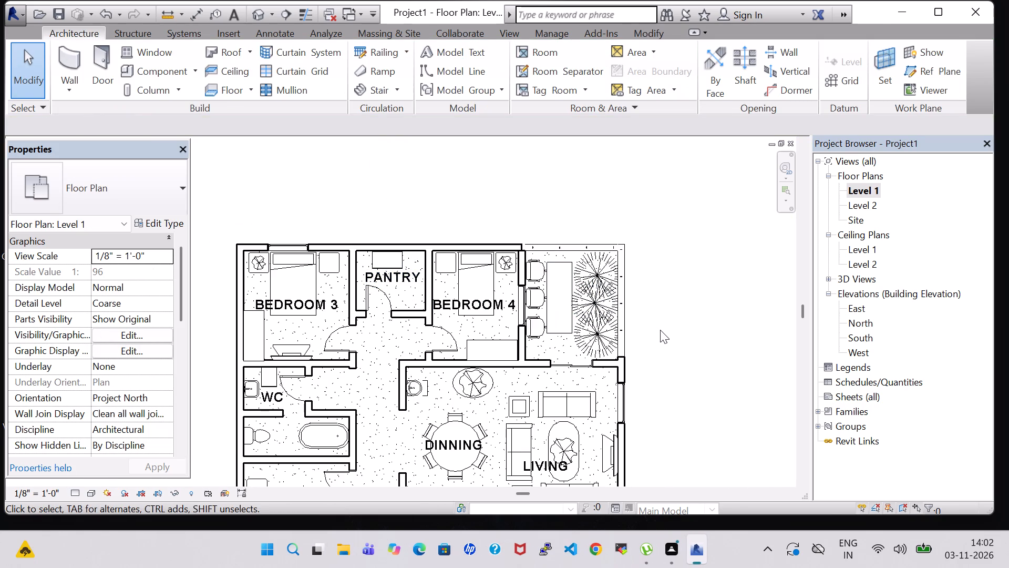
middle_drag(660, 330, 658, 264)
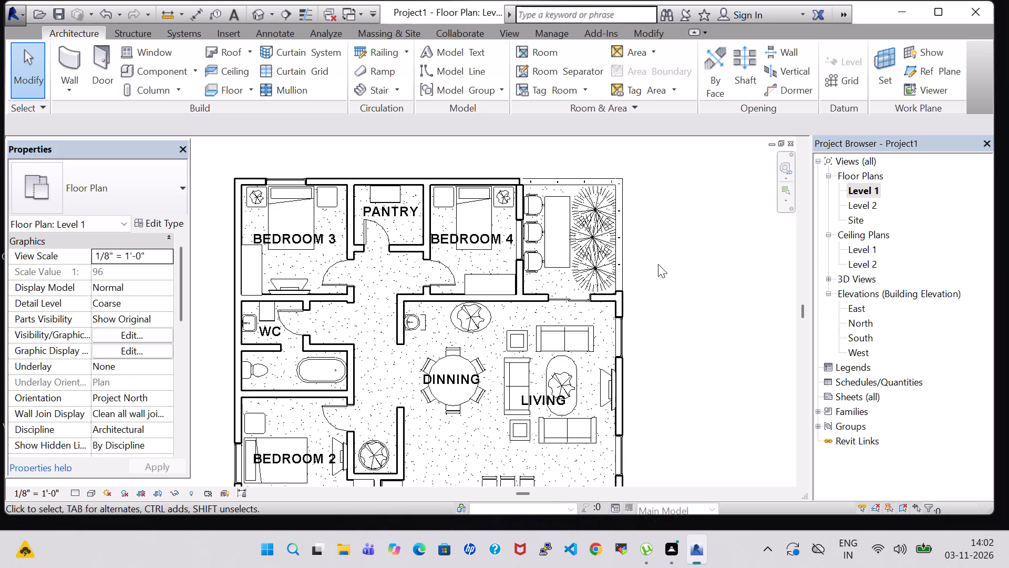
middle_drag(658, 264, 660, 235)
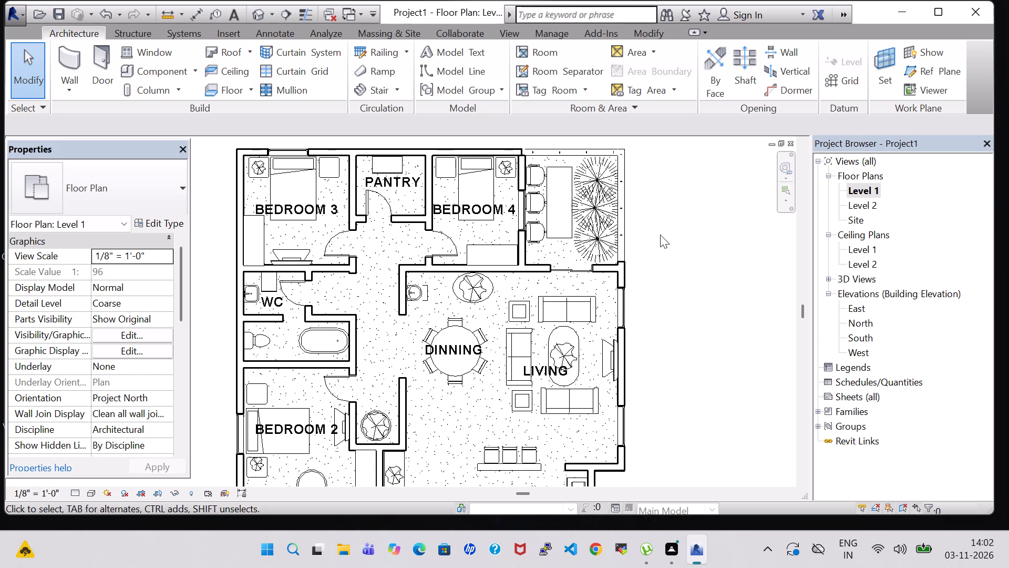
scroll(655, 240, down, 1)
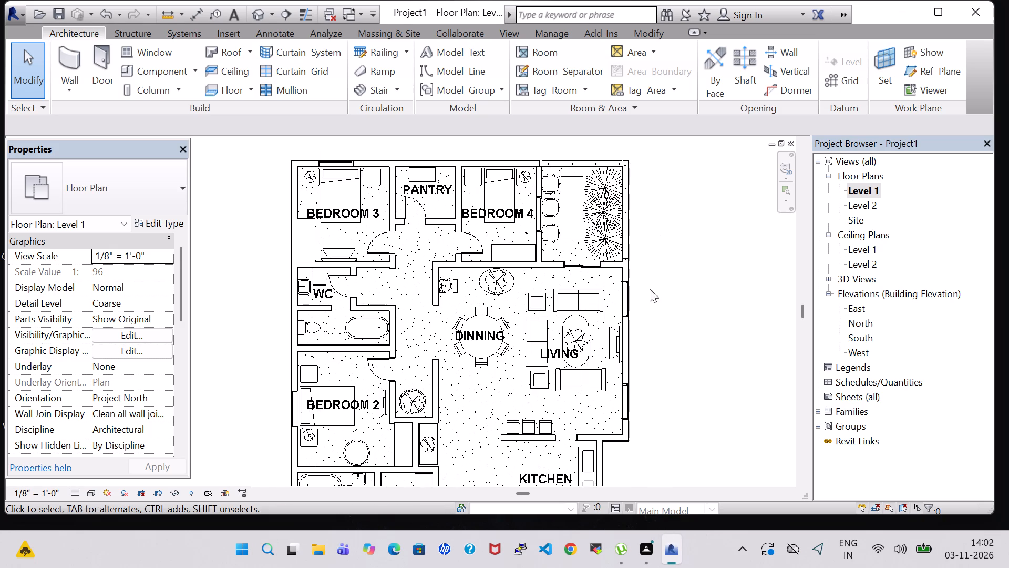
middle_drag(649, 302, 647, 238)
scroll(647, 238, down, 1)
middle_drag(664, 311, 635, 277)
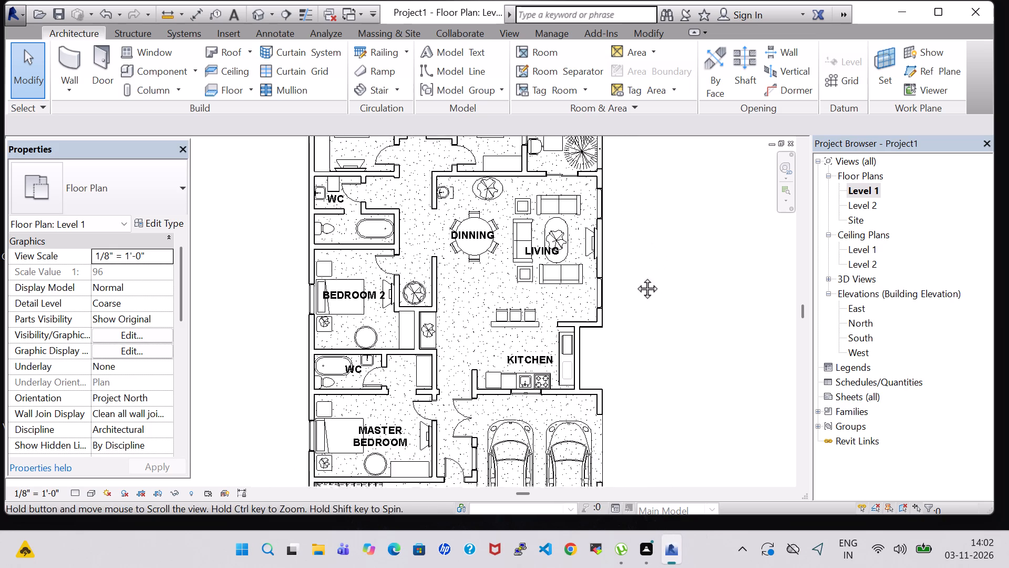
middle_drag(635, 277, 635, 276)
scroll(635, 276, down, 3)
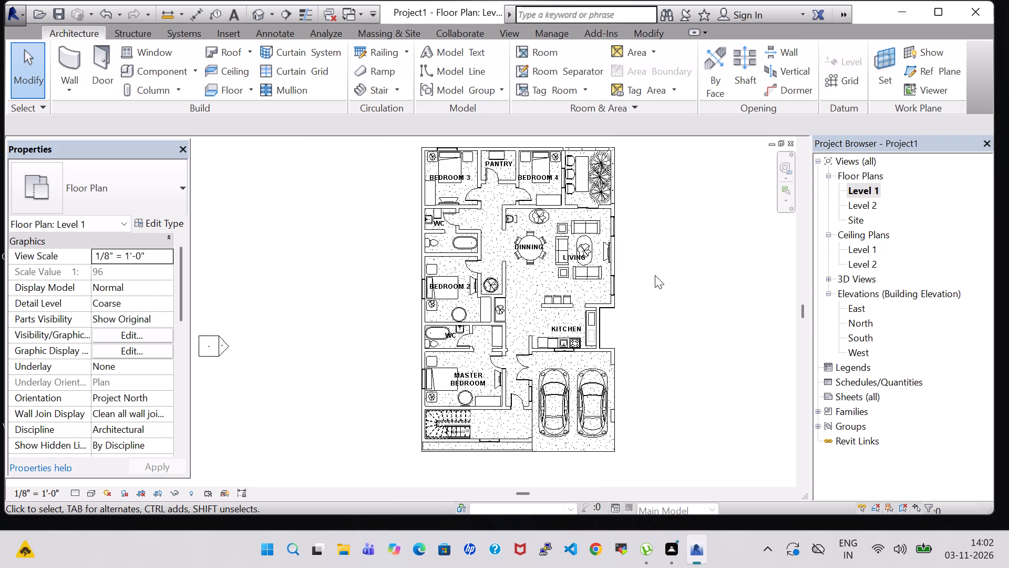
middle_drag(667, 232, 634, 235)
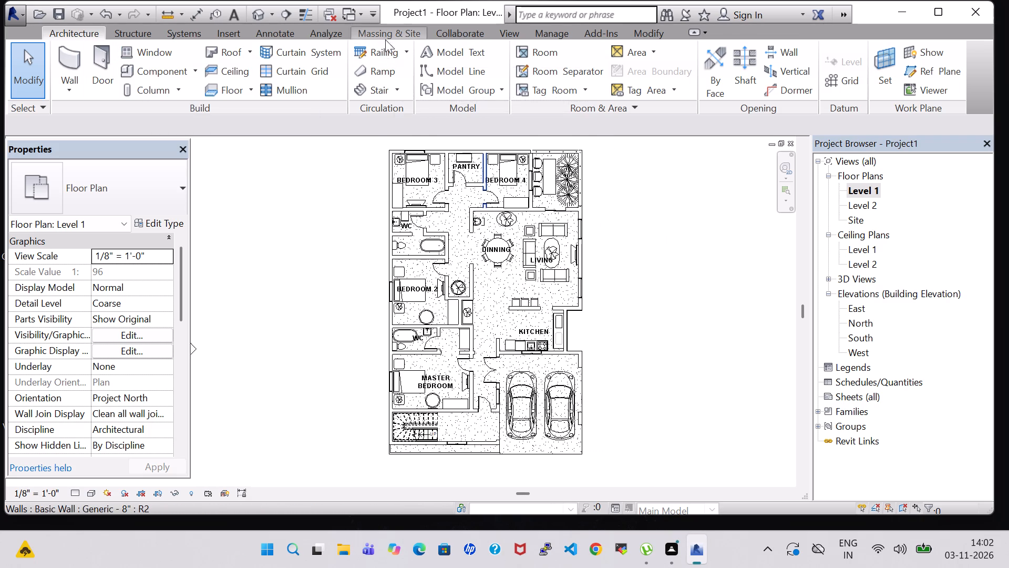
Place a room with its tag at the outer end of the car area.
click(552, 49)
scroll(532, 386, up, 3)
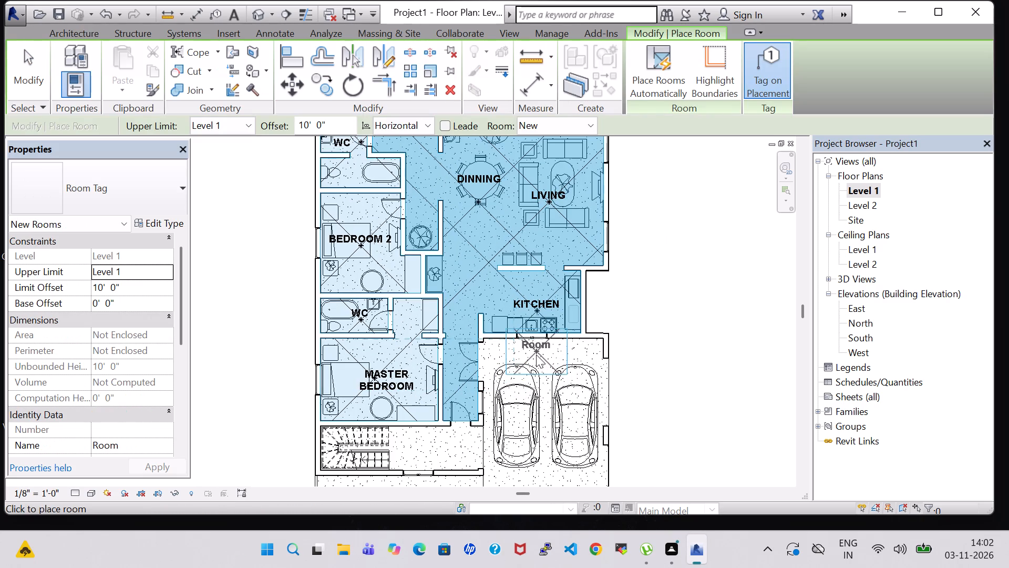
click(549, 464)
click(979, 434)
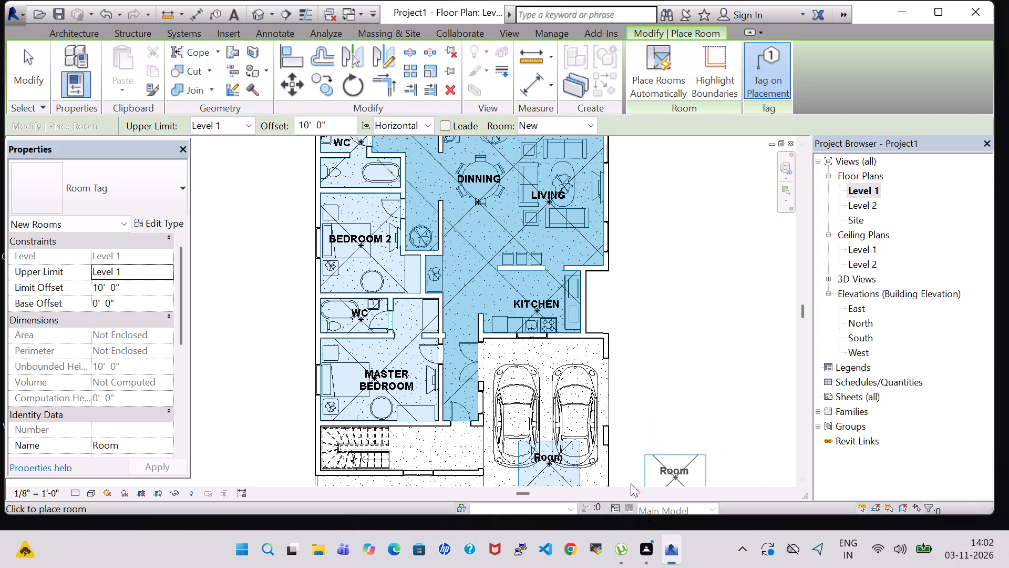
key(Escape)
key(Escape)
Rename the new room in the car area as PARKING.
double_click(553, 457)
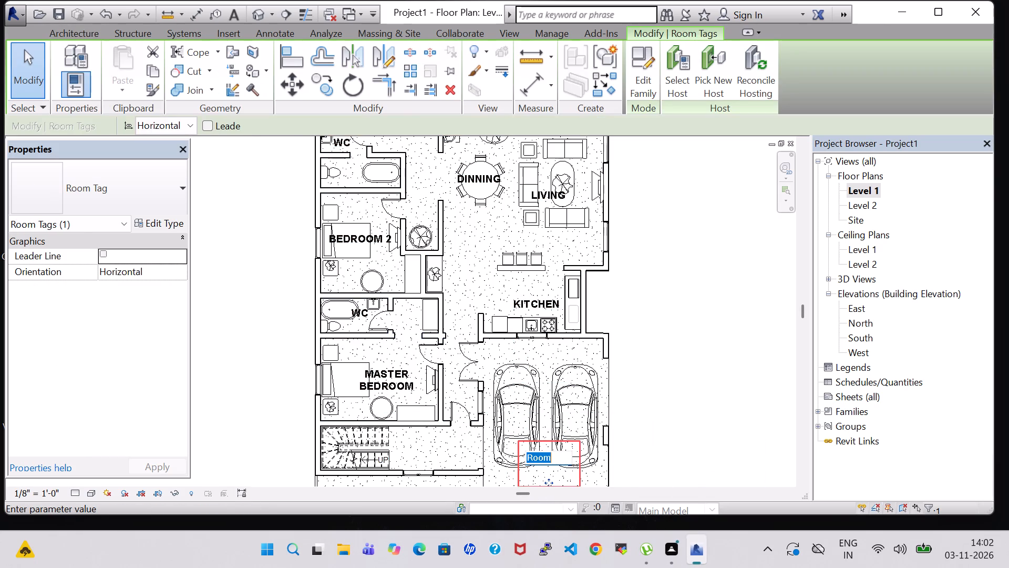
key(BackSpace)
text(PARKING)
key(Return)
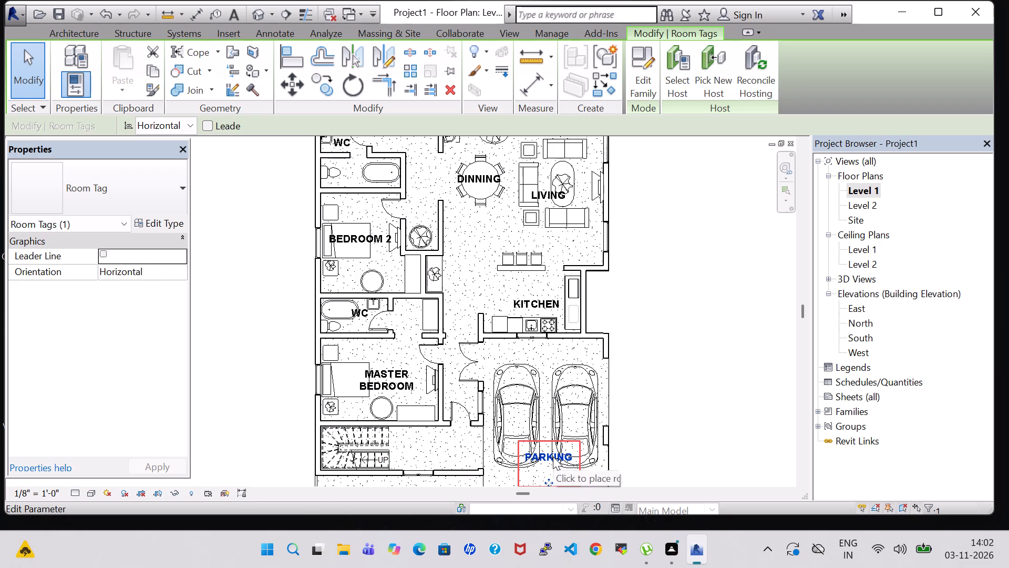
Nudge the PARKING tag downward in five small moves so it sits clear of the two cars.
key(Down)
key(Down)
key(Down)
key(Down)
key(Down)
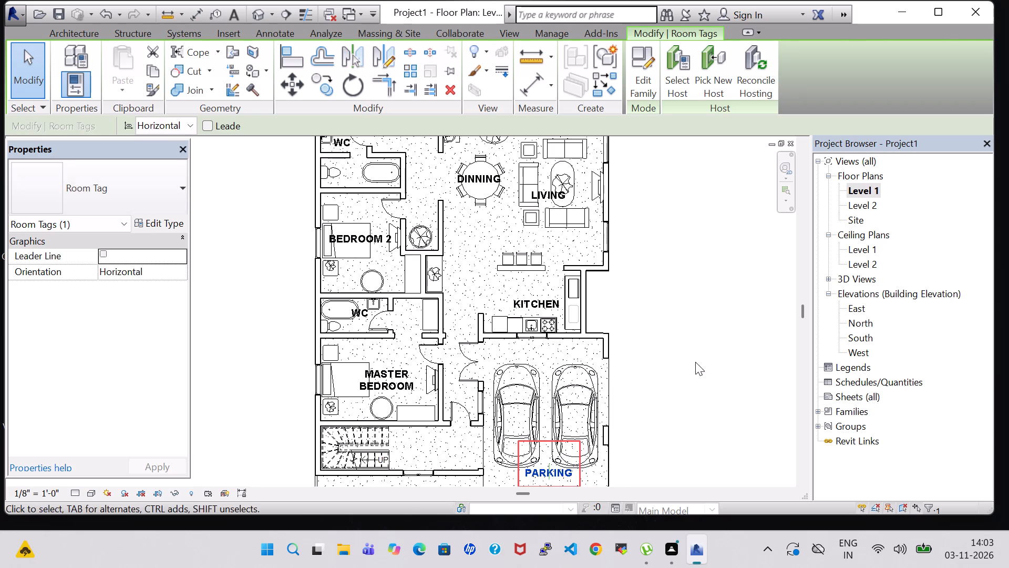
click(691, 359)
In the 3D view, rotate the microwave on the kitchen's side-wall counter in place with two successive turns.
scroll(660, 351, down, 2)
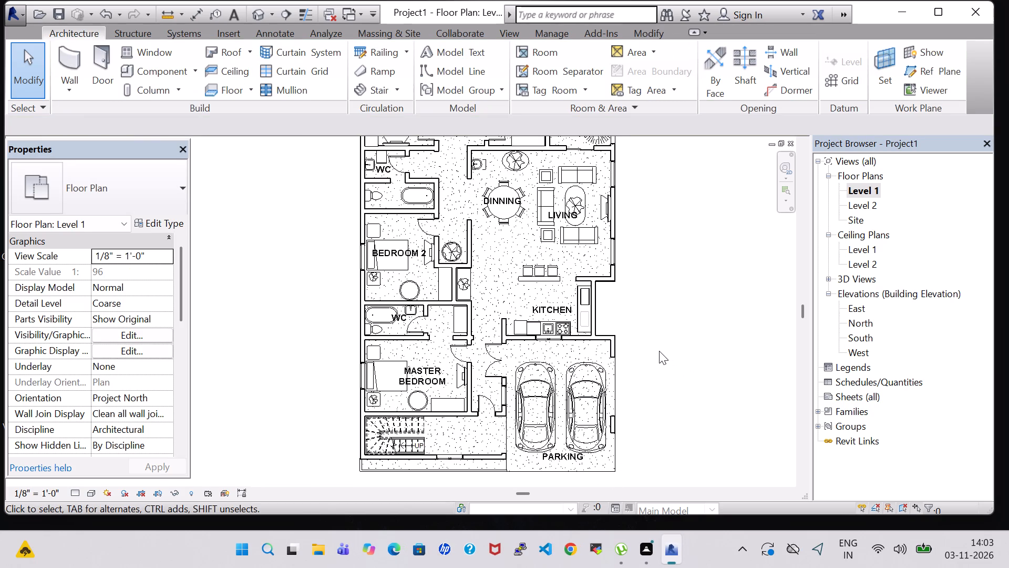
middle_drag(659, 351, 651, 350)
scroll(651, 350, down, 1)
middle_drag(674, 267, 636, 278)
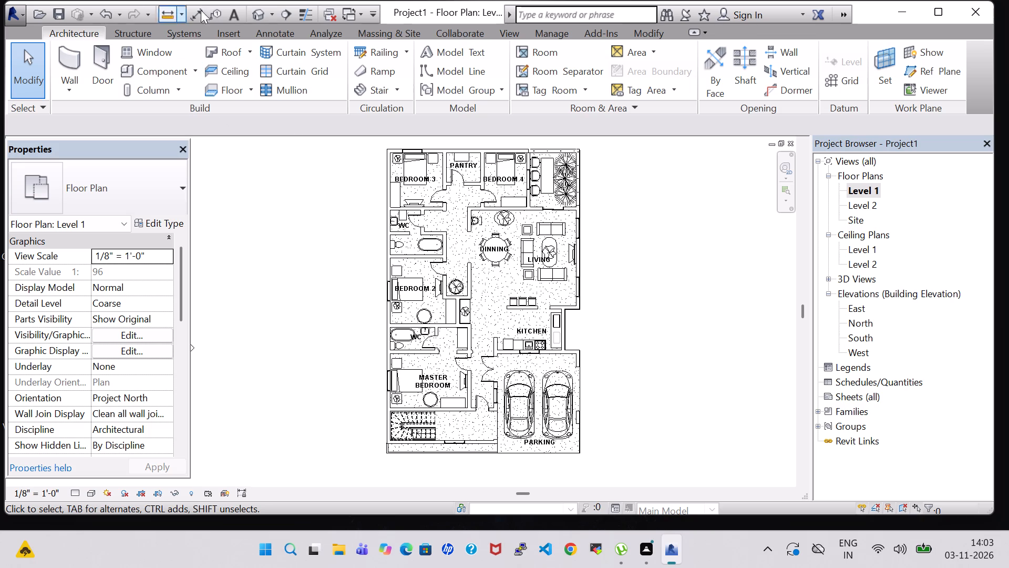
click(254, 17)
scroll(476, 326, up, 5)
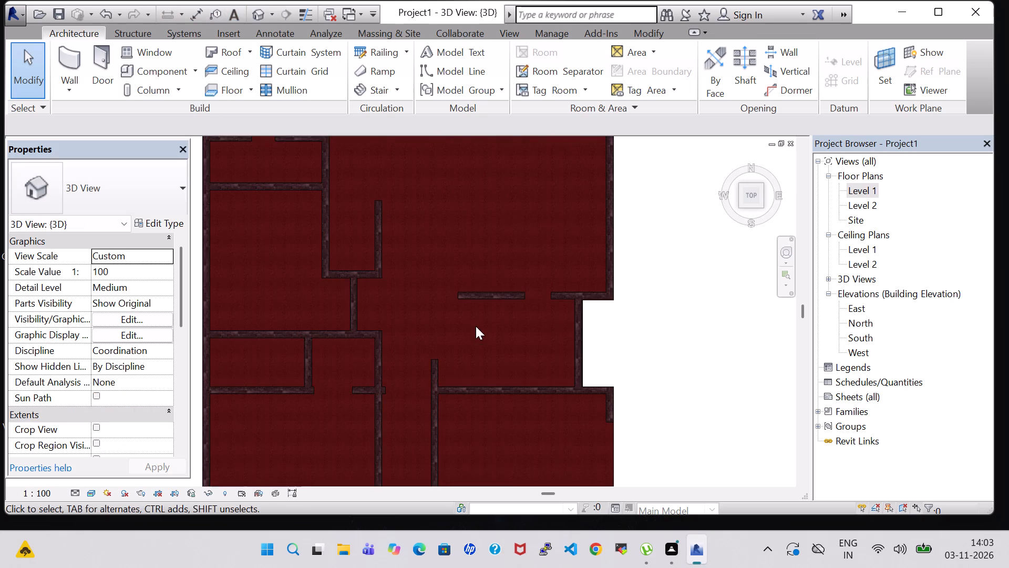
click(561, 326)
key(space)
key(space)
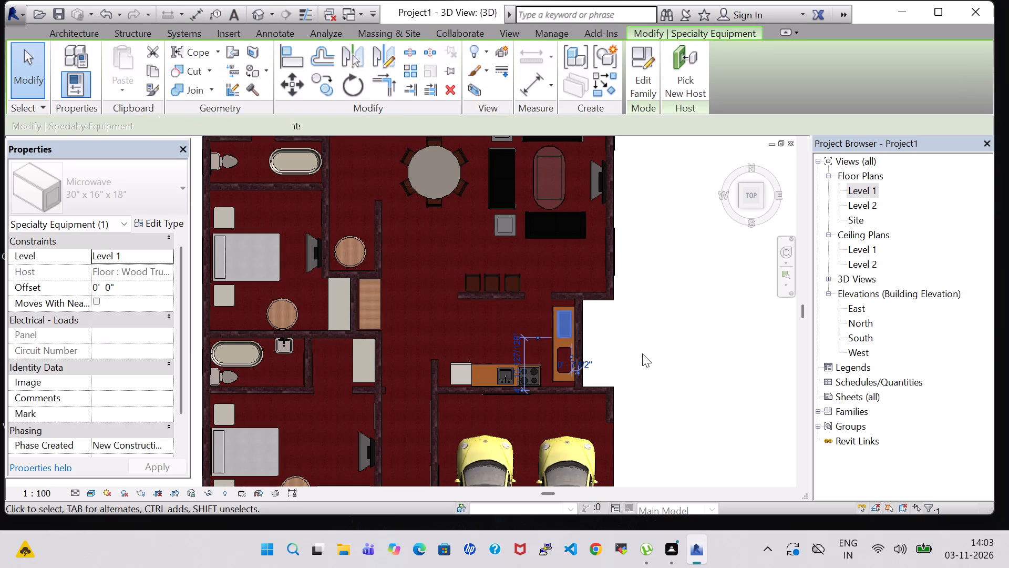
click(642, 336)
Examine the kitchen counter and furnished interior in 3D from an angled view and from above.
shift+middle_drag(502, 322, 575, 217)
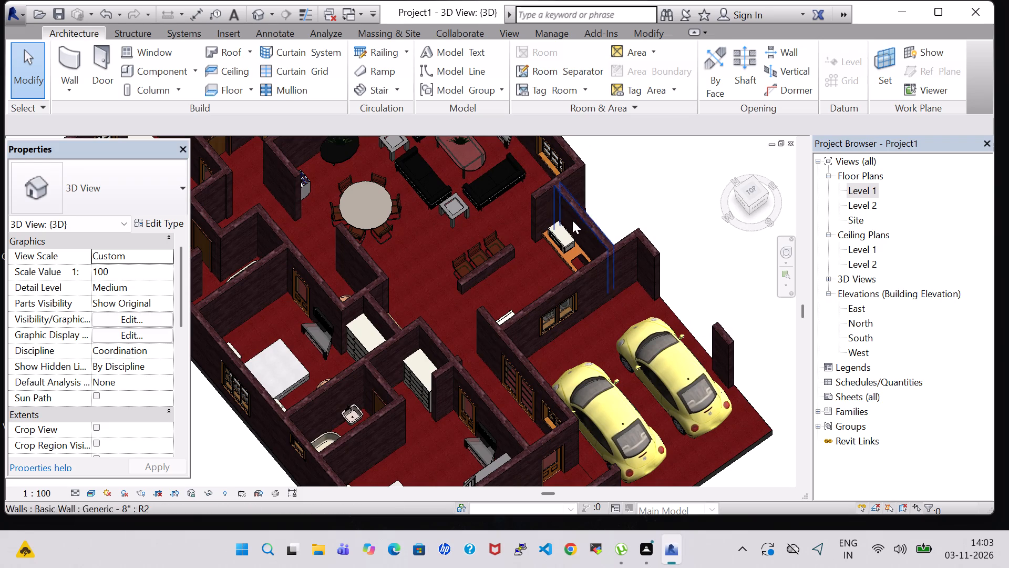
shift+scroll(522, 286, up, 1)
shift+middle_drag(522, 286, 521, 253)
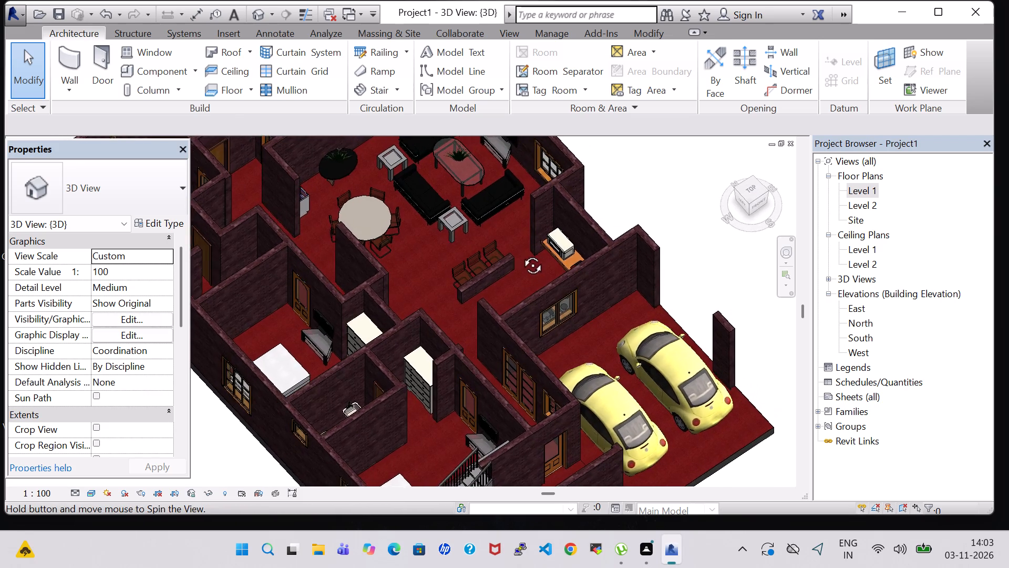
shift+middle_drag(521, 253, 485, 338)
shift+scroll(485, 338, down, 3)
scroll(489, 333, down, 3)
shift+middle_drag(663, 285, 652, 287)
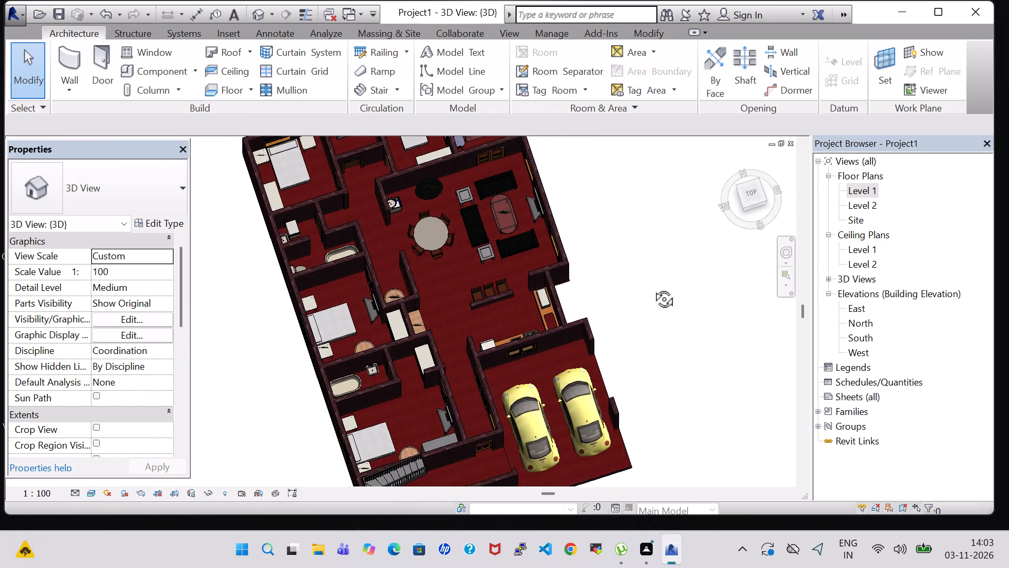
Examine the full furnished house layout in 3D from several near-overhead angles.
shift+middle_drag(652, 287, 604, 341)
scroll(619, 312, down, 2)
shift+middle_drag(615, 316, 630, 316)
middle_drag(644, 247, 644, 262)
middle_drag(643, 262, 635, 292)
scroll(643, 263, down, 1)
middle_drag(626, 323, 626, 310)
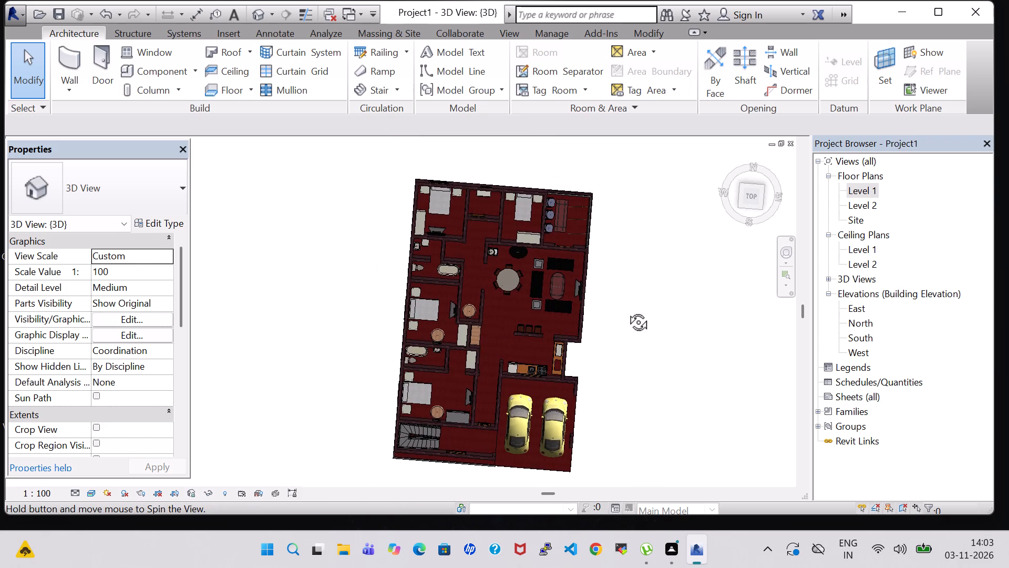
middle_drag(626, 310, 627, 296)
shift+middle_drag(630, 322, 606, 304)
middle_drag(627, 282, 633, 282)
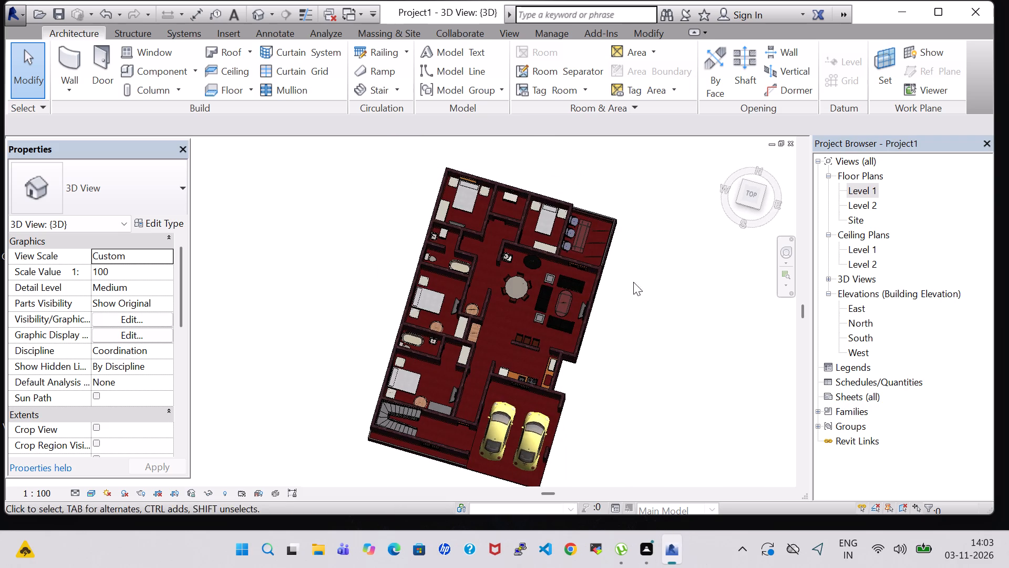
middle_drag(633, 282, 650, 272)
middle_drag(650, 272, 665, 265)
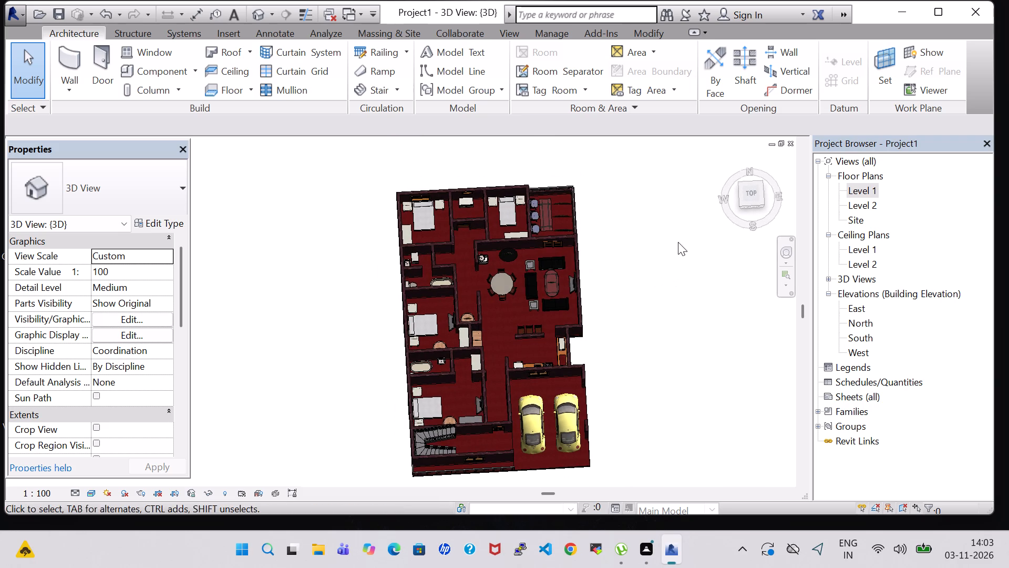
Examine the house in 3D from the back and side, from the home angle, and straight from above.
click(748, 169)
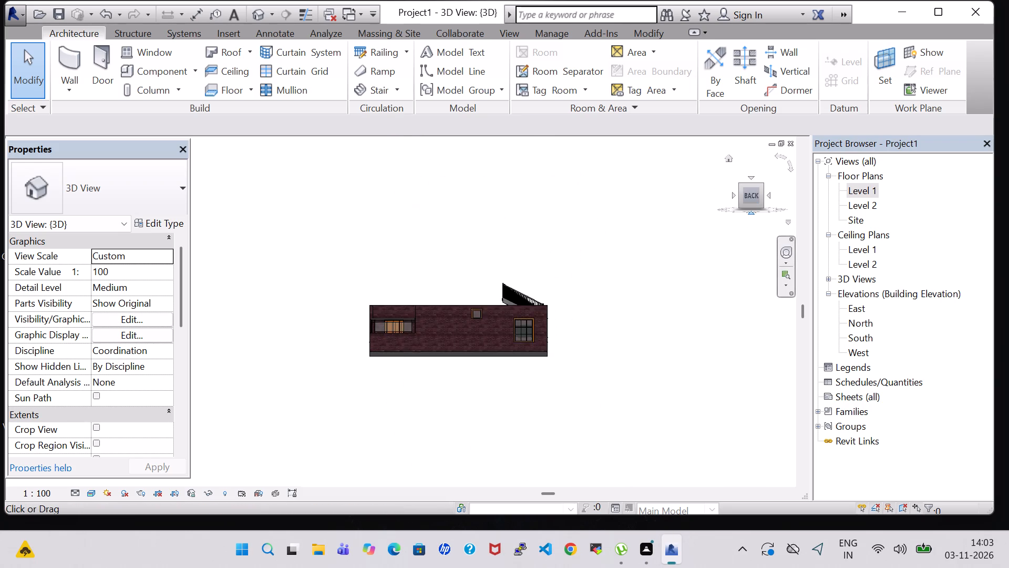
click(752, 201)
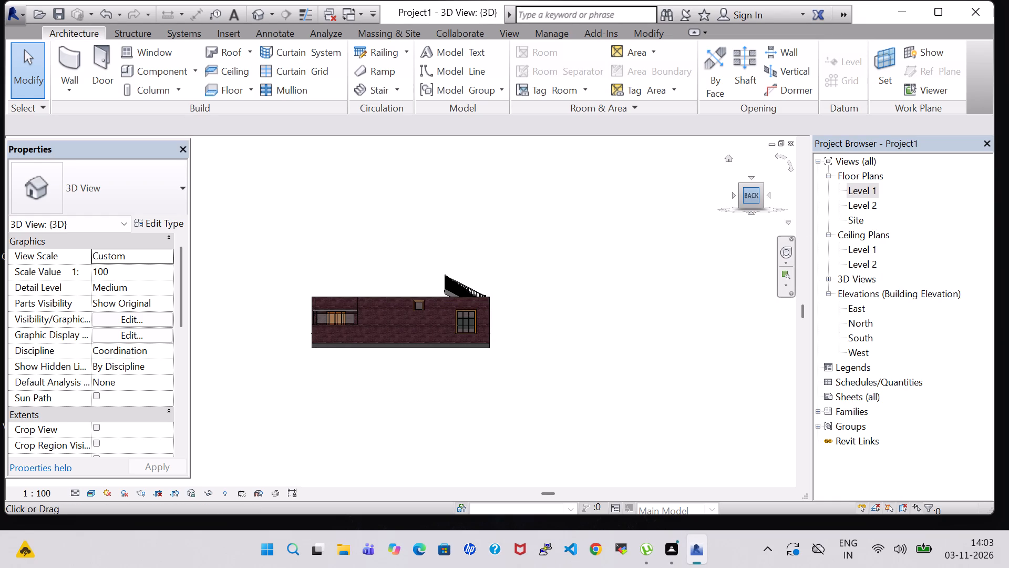
shift+middle_drag(451, 426, 568, 394)
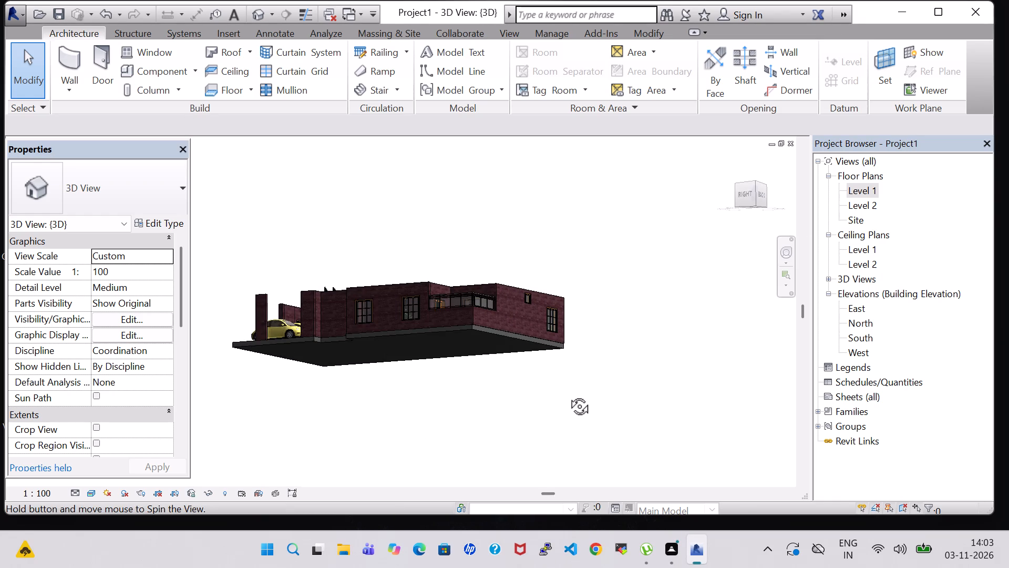
shift+middle_drag(568, 394, 591, 412)
scroll(595, 273, down, 2)
scroll(602, 276, up, 4)
middle_drag(575, 334, 605, 338)
scroll(556, 271, down, 2)
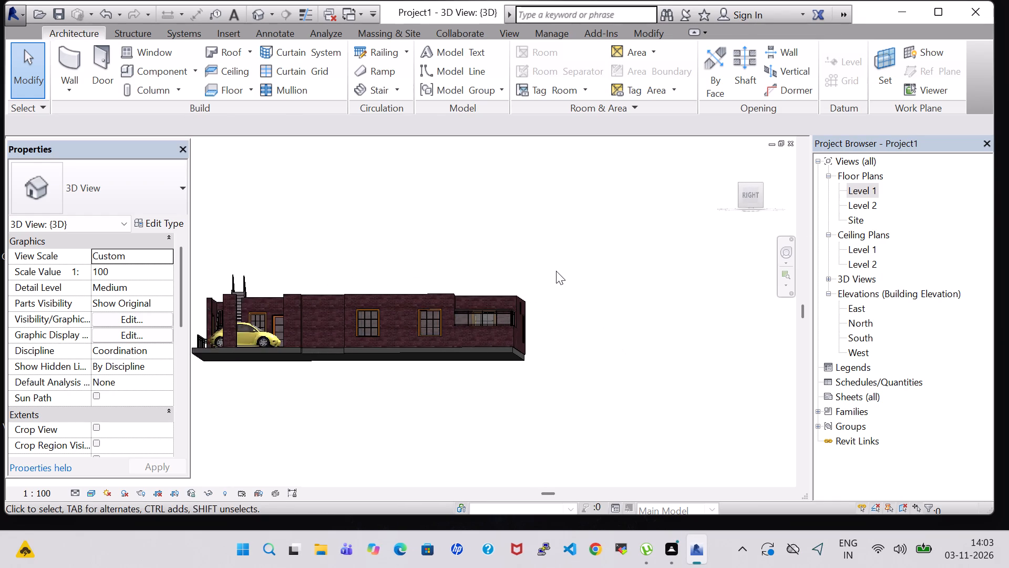
shift+middle_drag(547, 244, 551, 308)
shift+scroll(551, 306, down, 1)
middle_drag(552, 309, 592, 338)
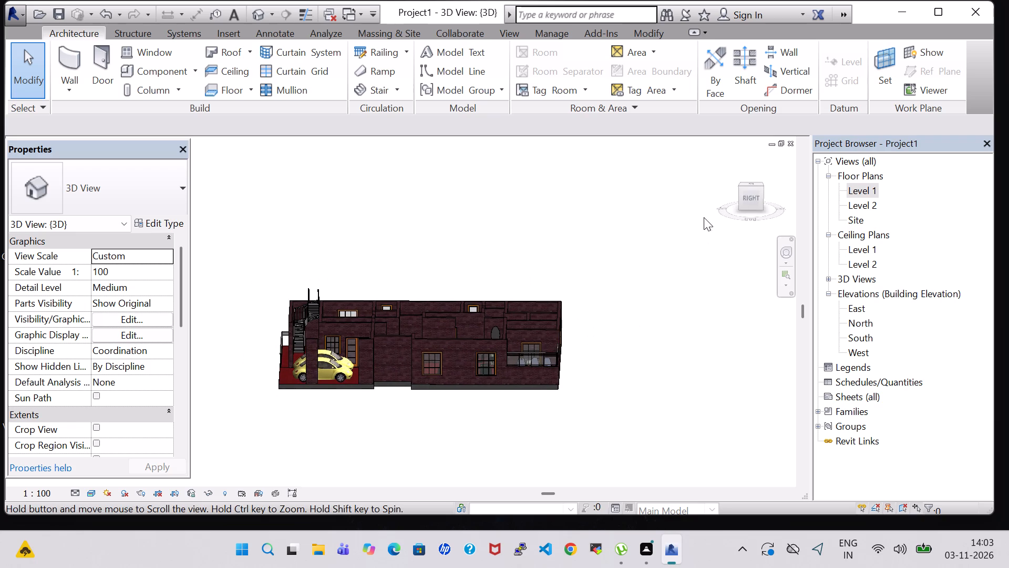
click(728, 159)
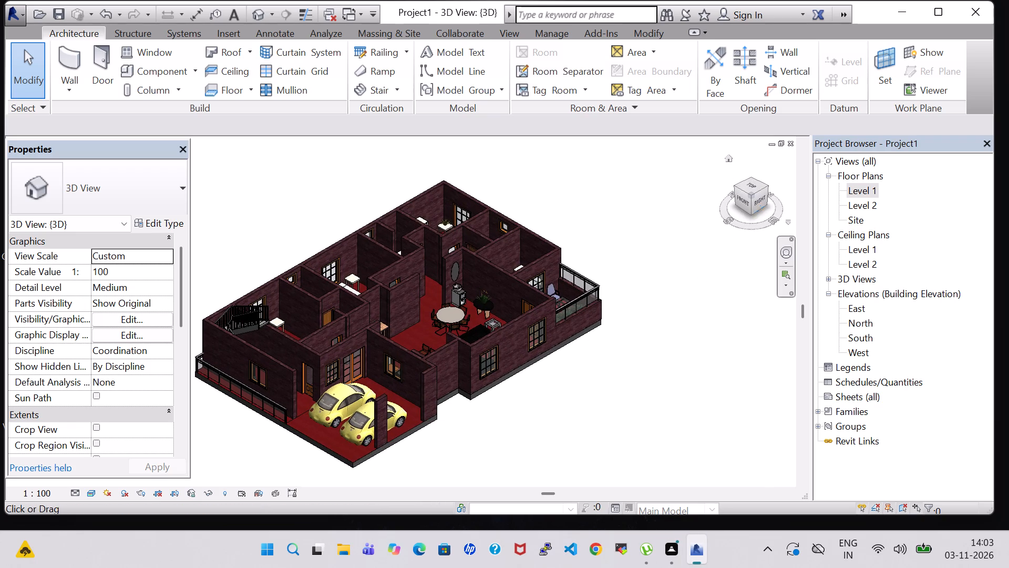
click(753, 187)
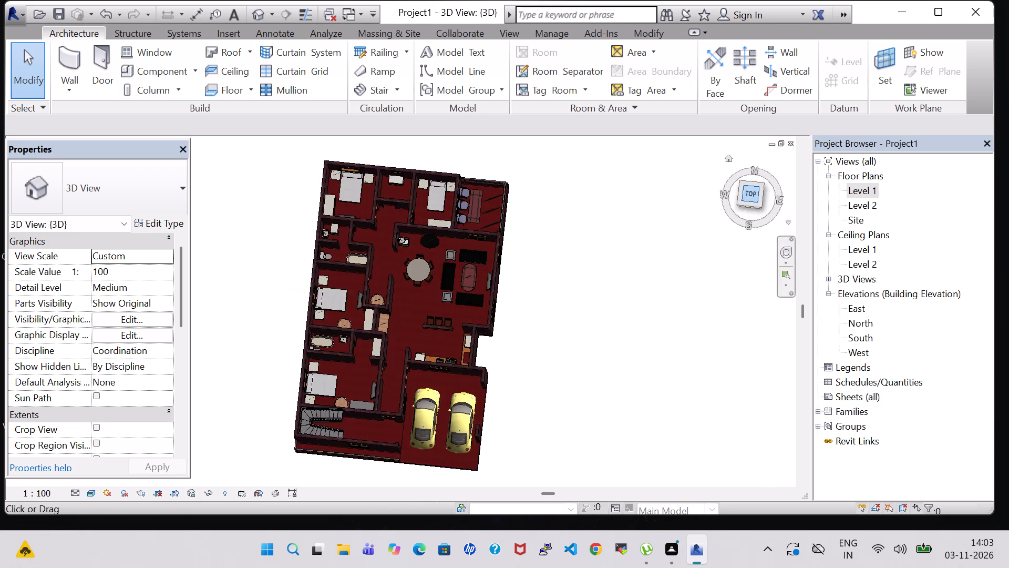
scroll(500, 204, up, 3)
scroll(520, 213, down, 1)
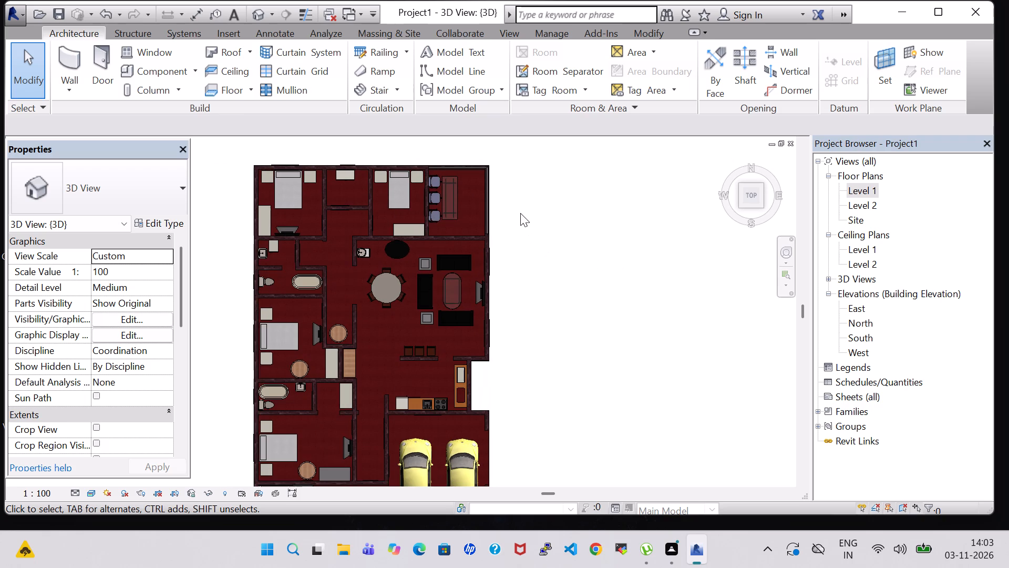
middle_drag(542, 246, 595, 218)
scroll(595, 218, down, 1)
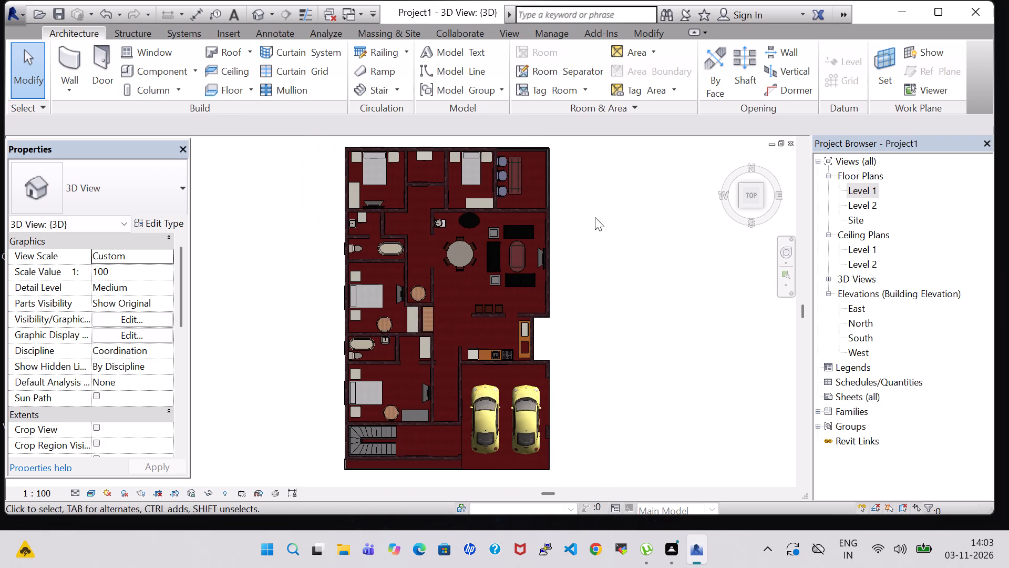
Start saving the project as a new project file, choosing the work folder on the Desktop as its location.
click(17, 8)
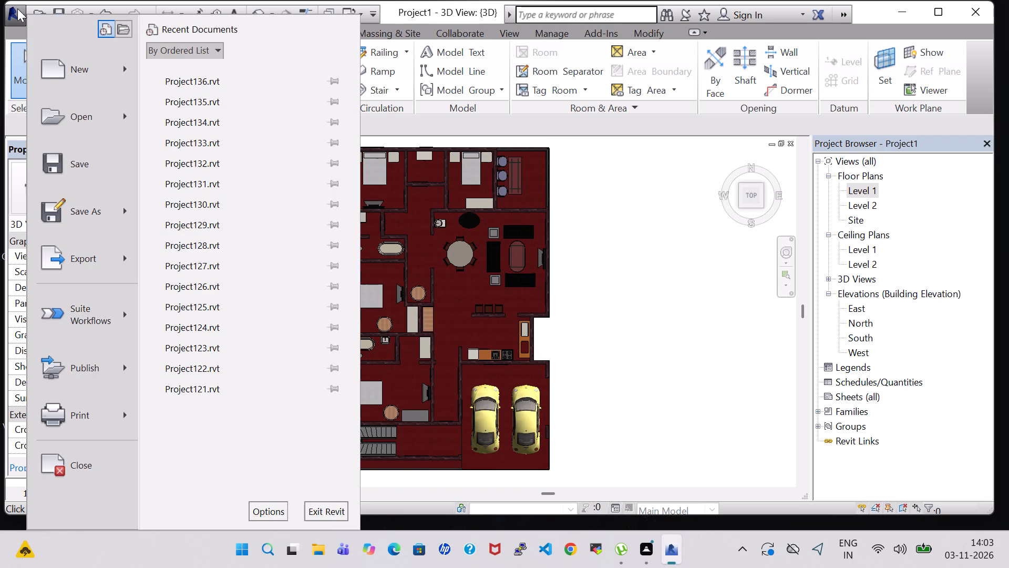
click(80, 220)
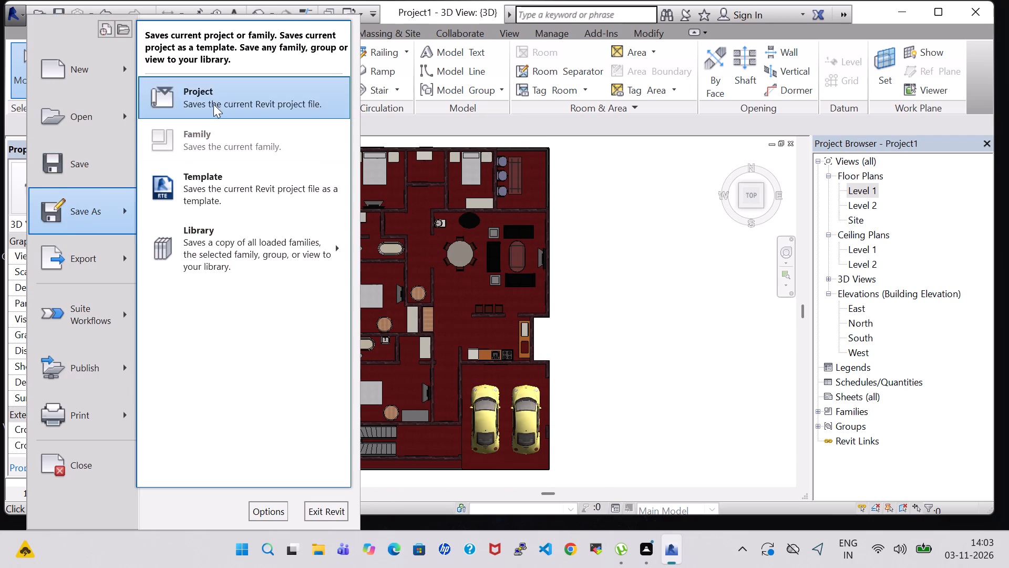
click(213, 104)
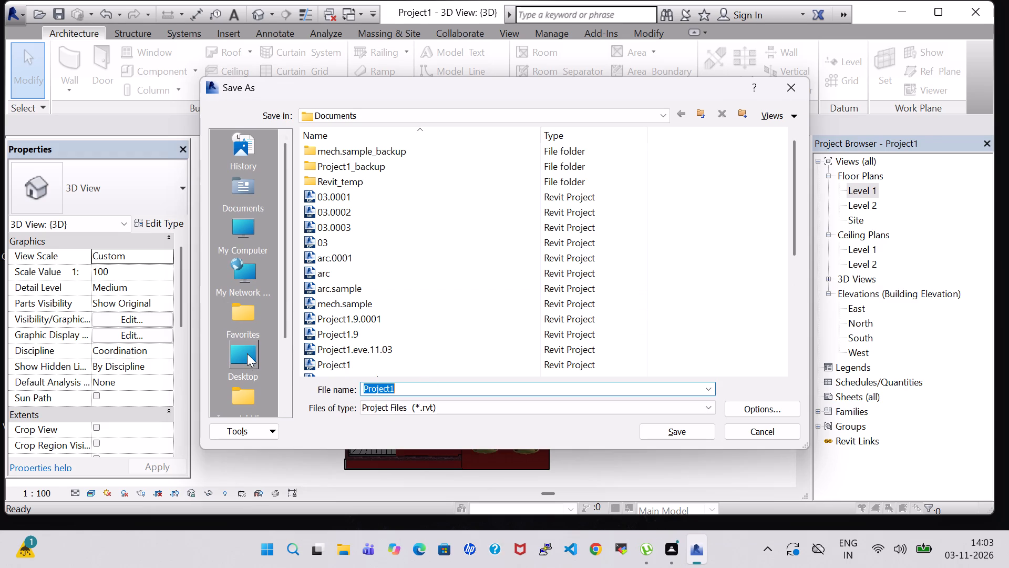
double_click(240, 358)
scroll(328, 287, down, 4)
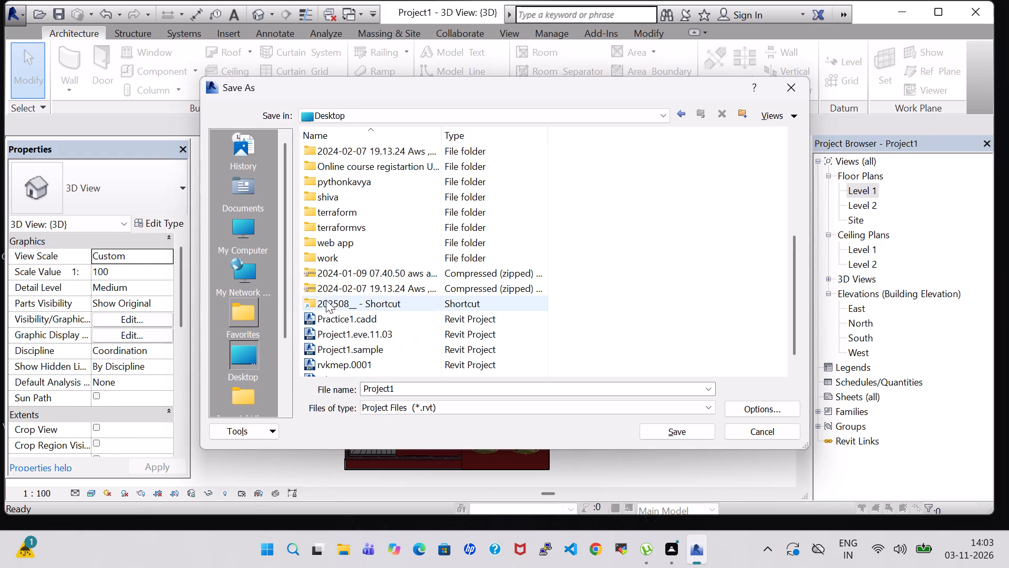
triple_click(337, 250)
scroll(473, 232, down, 4)
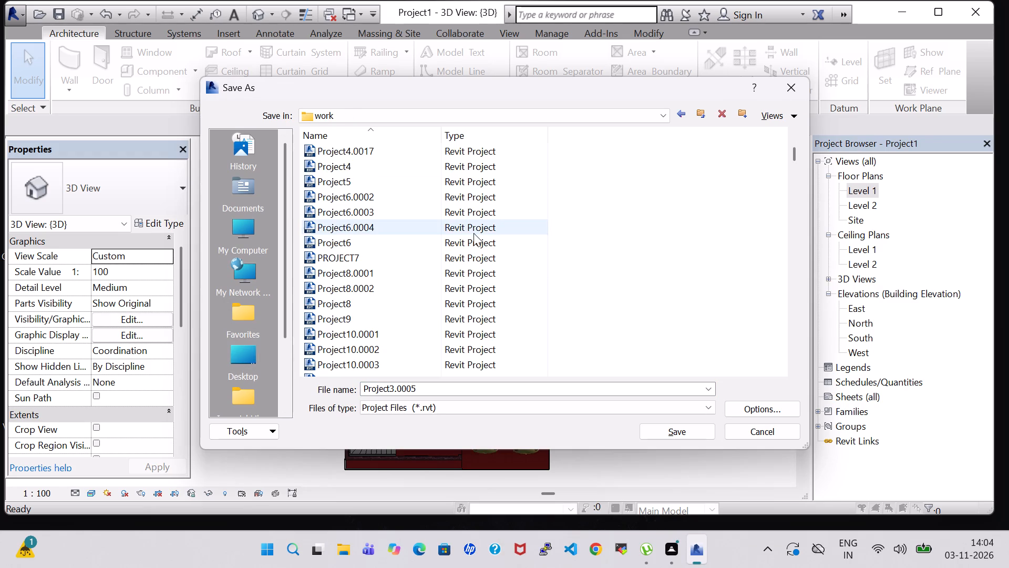
drag(795, 154, 780, 357)
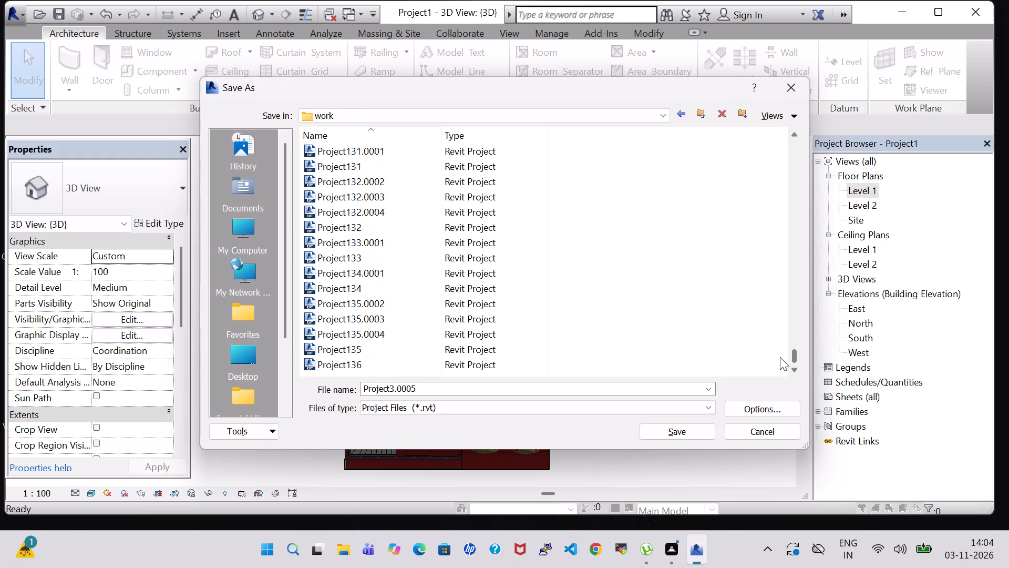
drag(780, 357, 780, 366)
Name the new project file Project137 and save it.
click(433, 387)
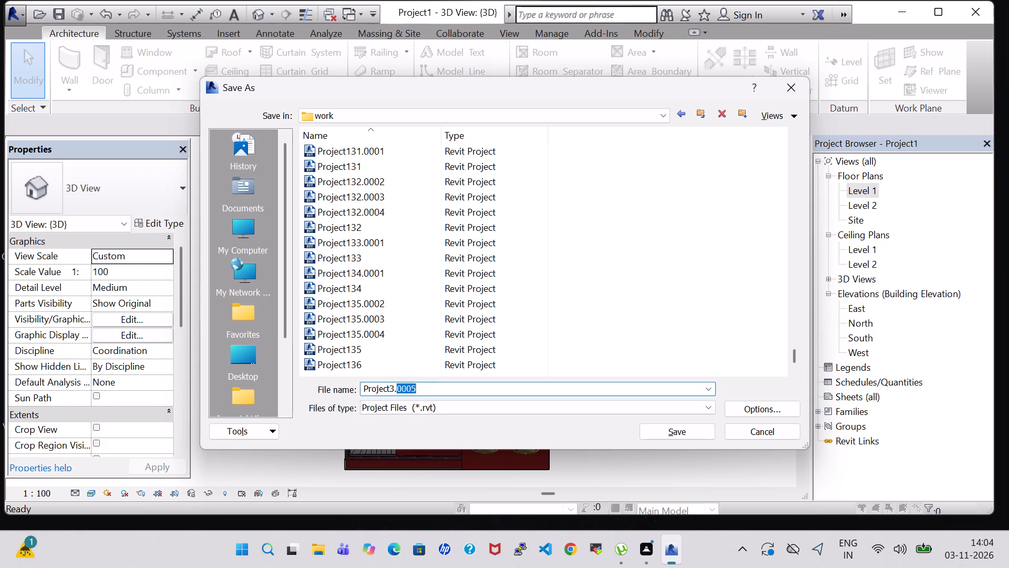
click(433, 387)
click(433, 387)
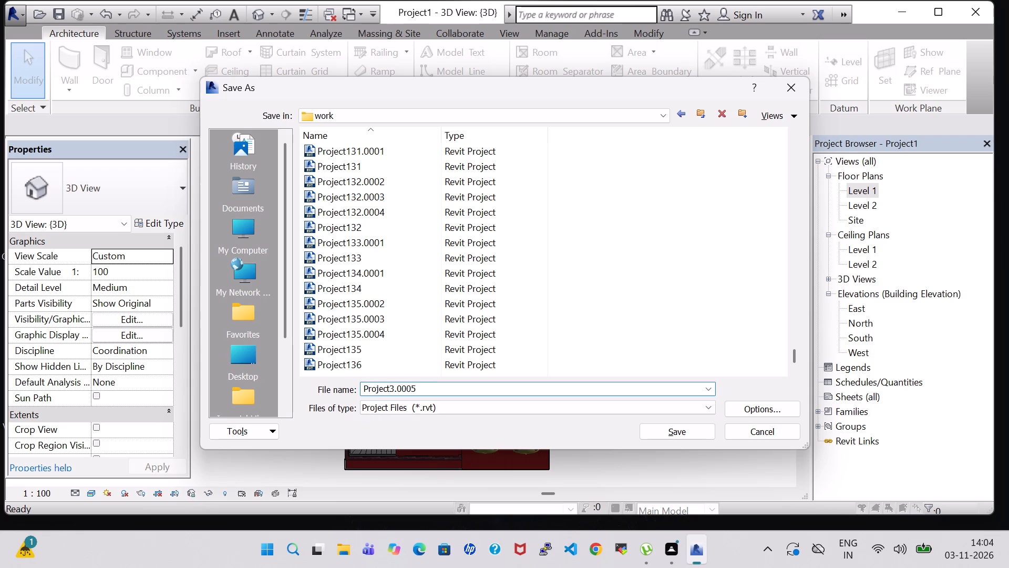
key(BackSpace)
key(BackSpace)
key(BackSpace)
key(BackSpace)
key(BackSpace)
key(BackSpace)
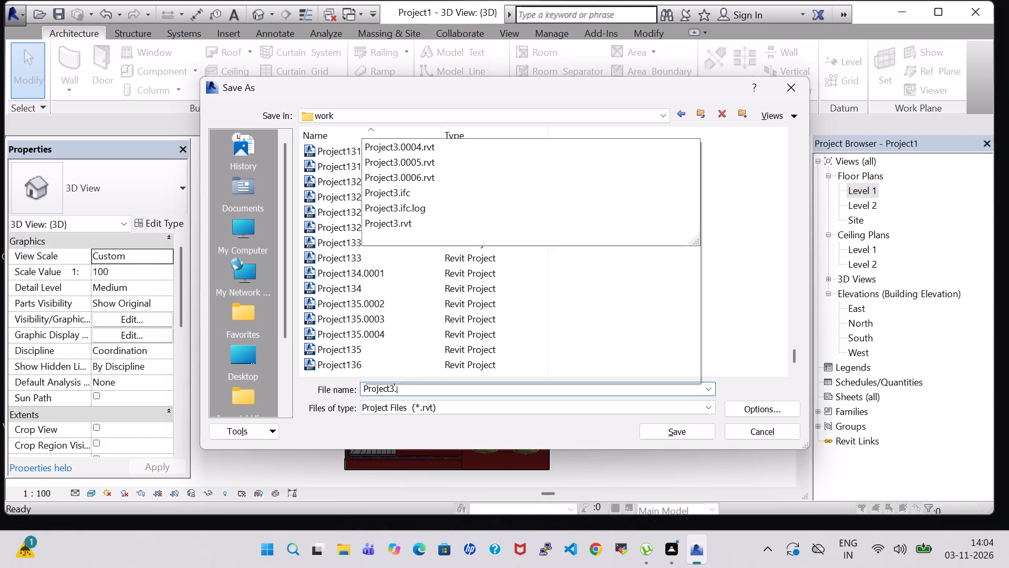
key(BackSpace)
key(1)
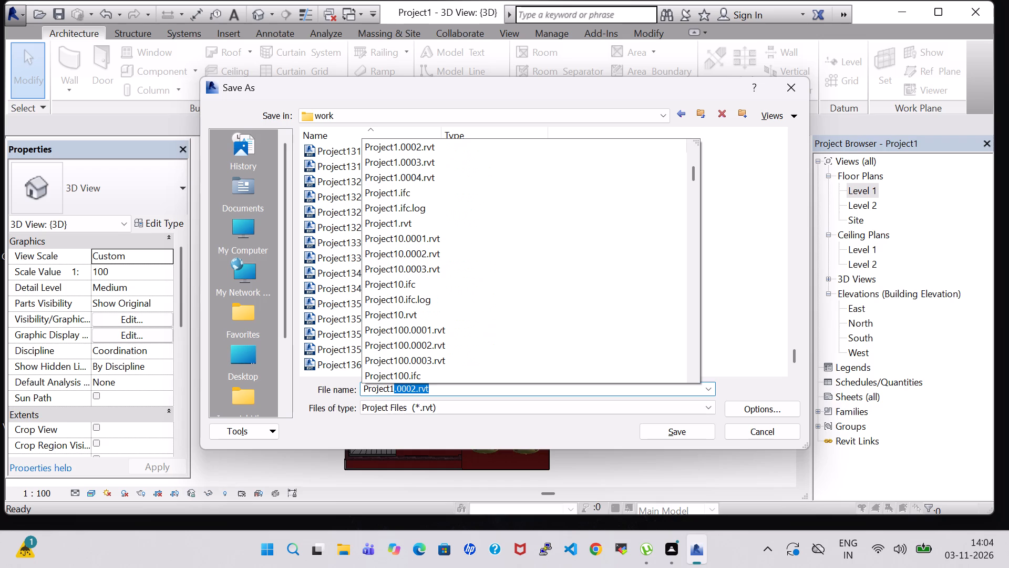
text(37)
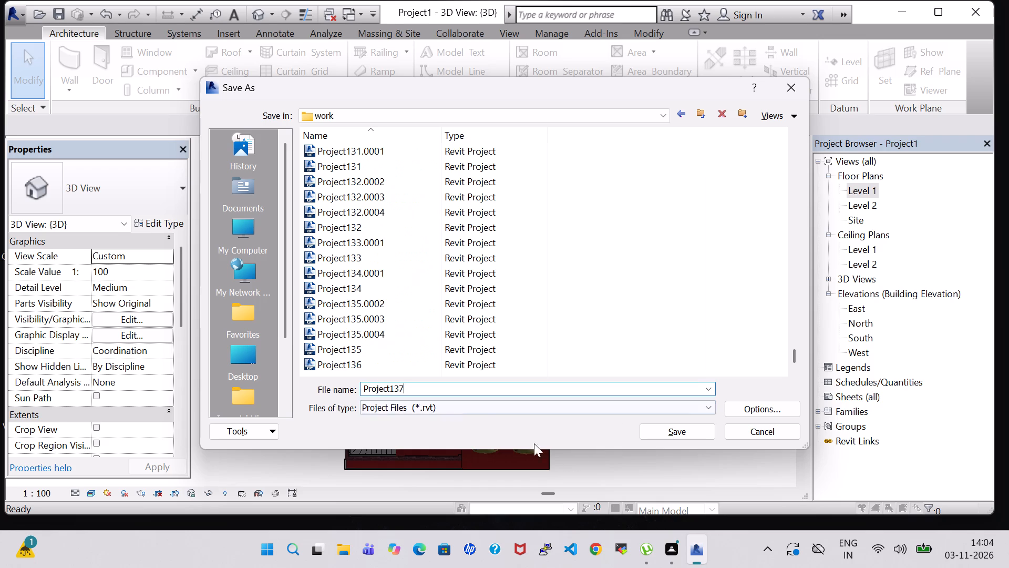
click(678, 430)
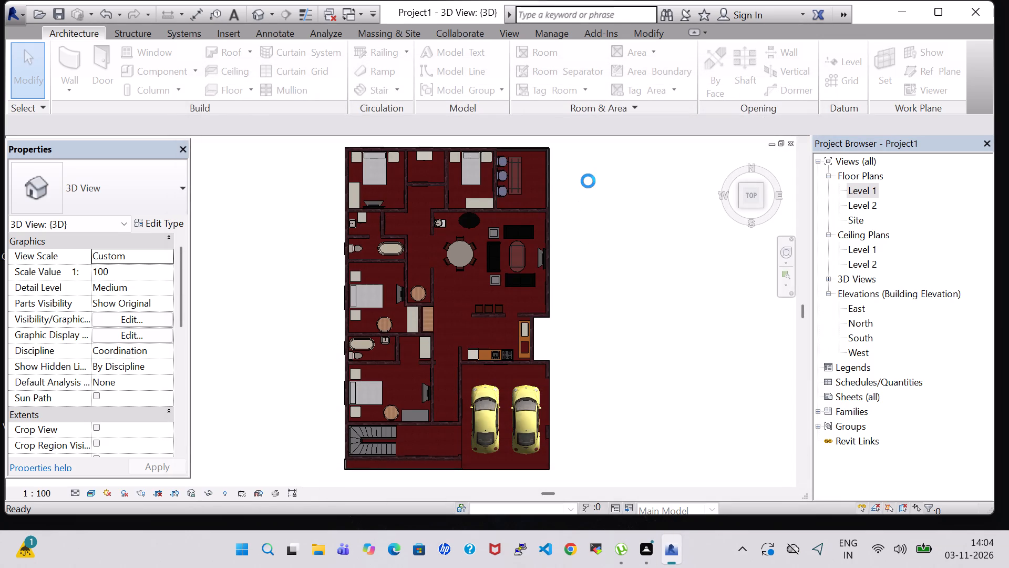
Open the Level 1 floor plan and save the project.
double_click(870, 189)
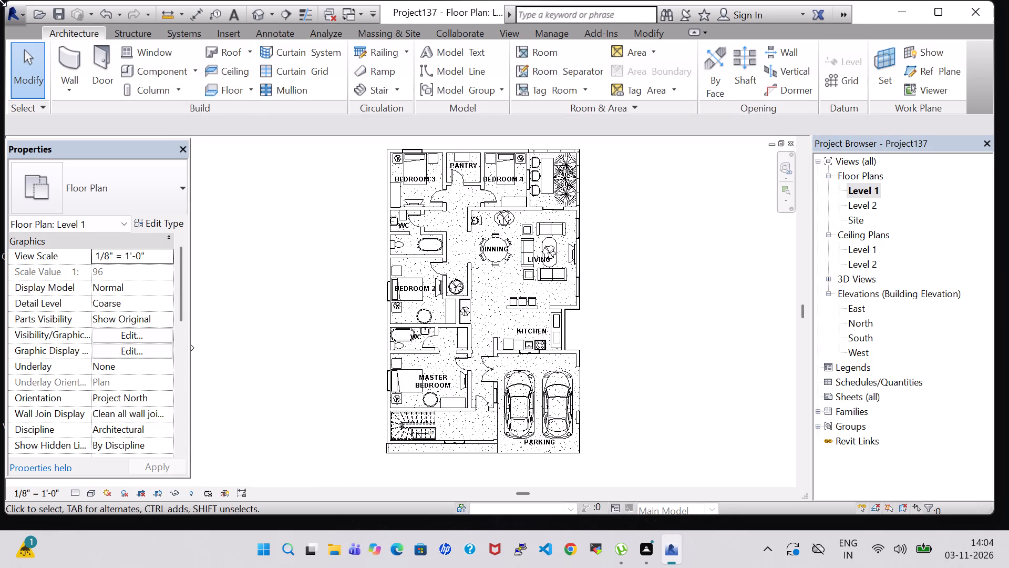
click(18, 9)
click(64, 167)
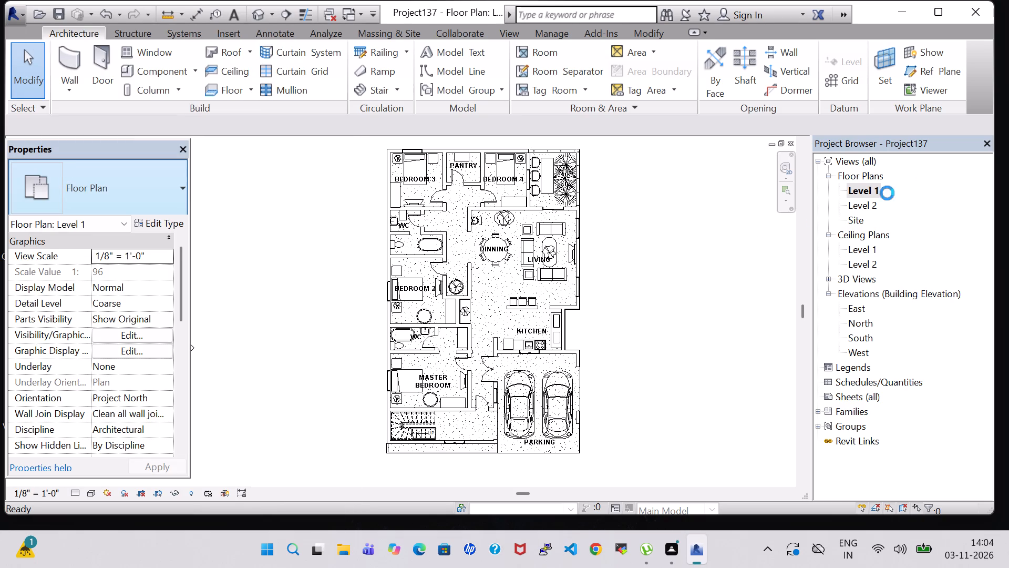
Turn on the visibility of the Roofs category in the 3D view's graphic overrides.
click(255, 18)
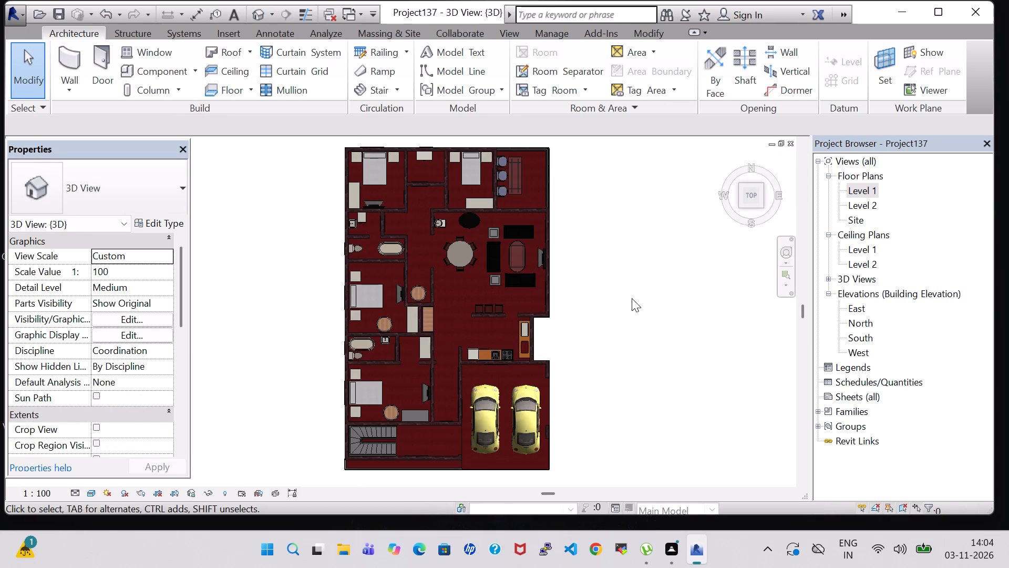
text(VV)
click(229, 265)
key(r)
scroll(228, 265, down, 5)
click(162, 292)
click(647, 449)
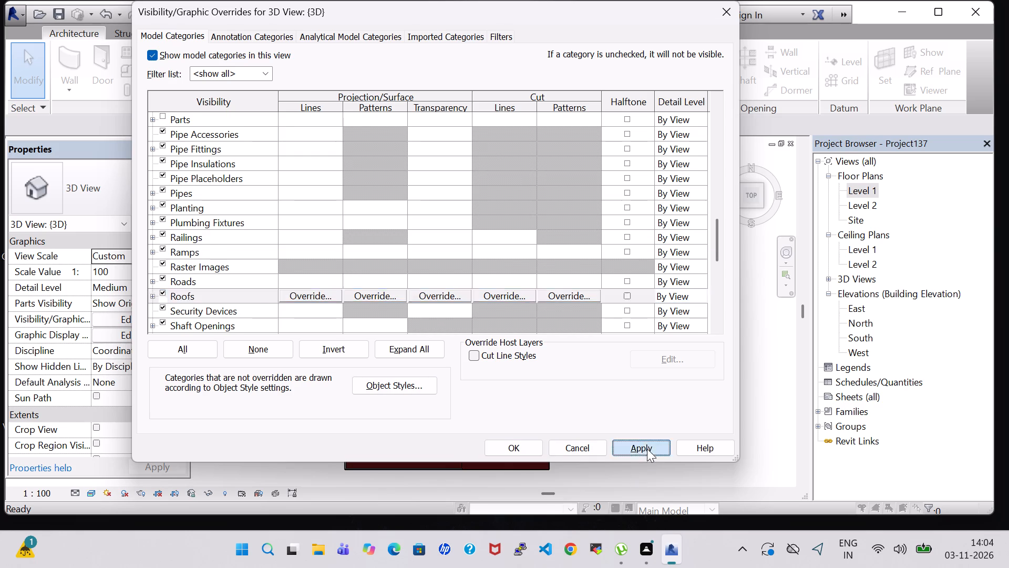
click(495, 447)
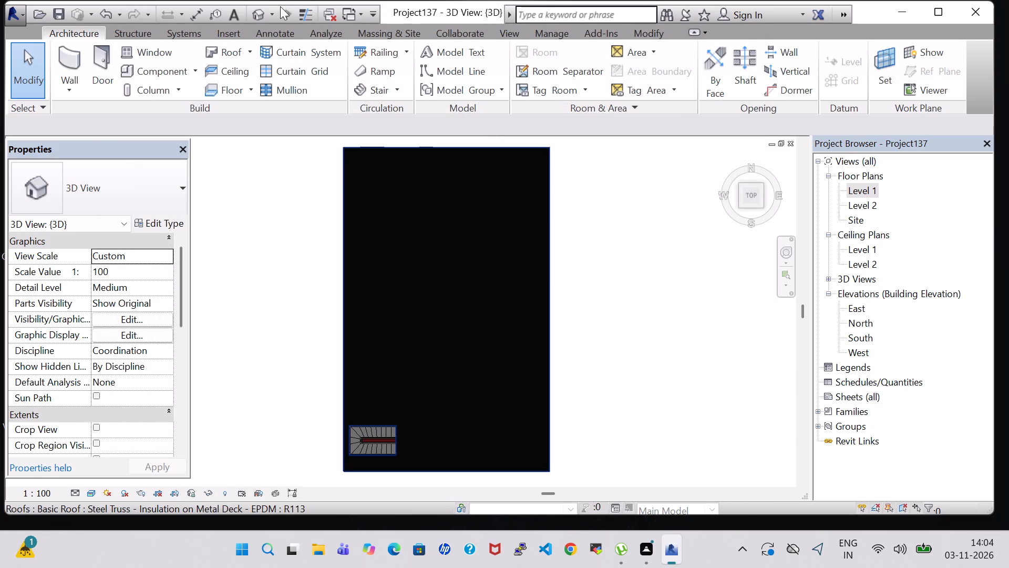
Examine the roofed house exterior in 3D from the front and the parking corner, at low and raised angles.
click(751, 213)
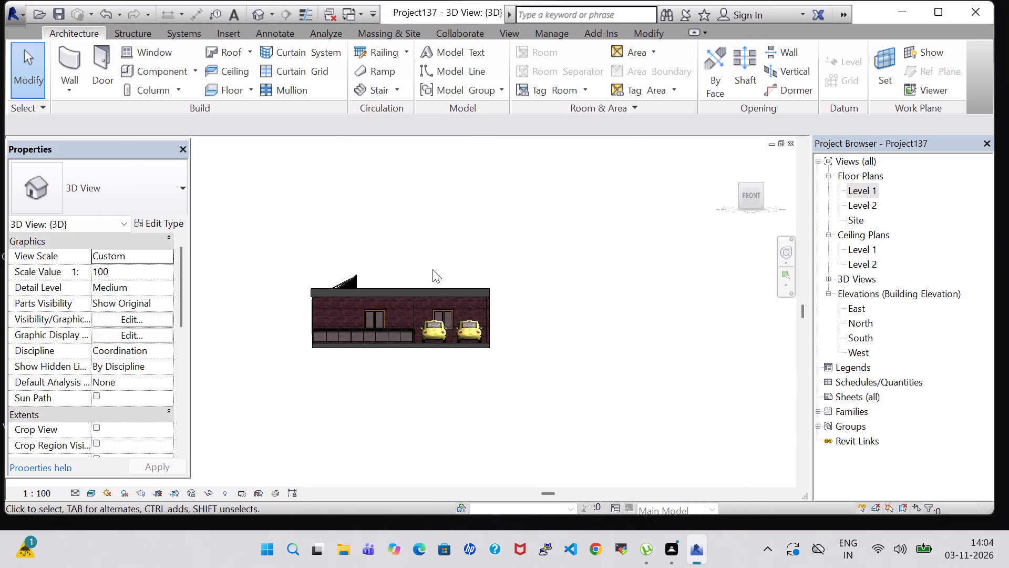
scroll(433, 269, up, 4)
shift+middle_drag(614, 334, 613, 357)
shift+scroll(614, 334, down, 1)
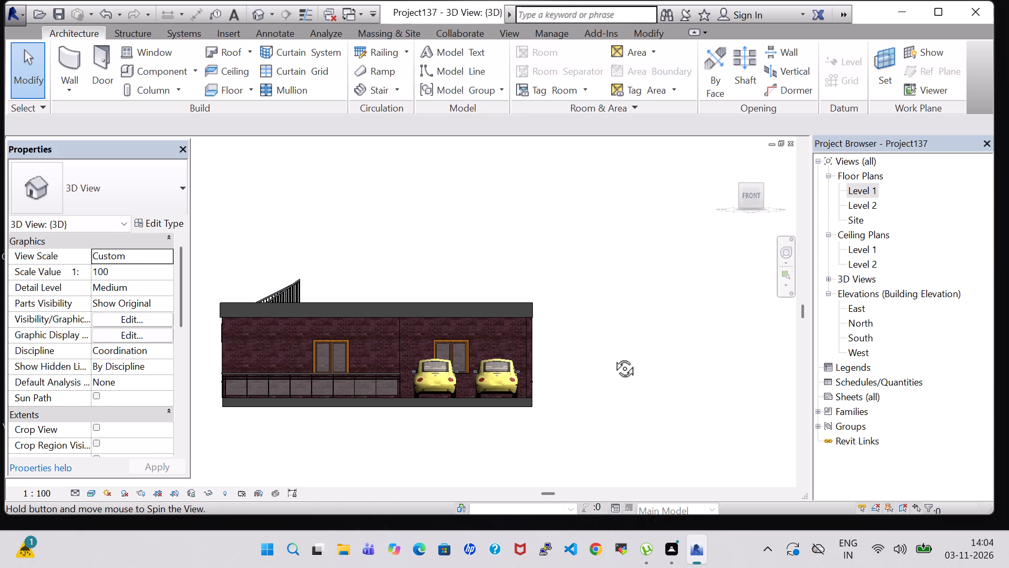
shift+middle_drag(613, 357, 613, 395)
middle_drag(612, 395, 614, 330)
shift+middle_drag(591, 385, 550, 323)
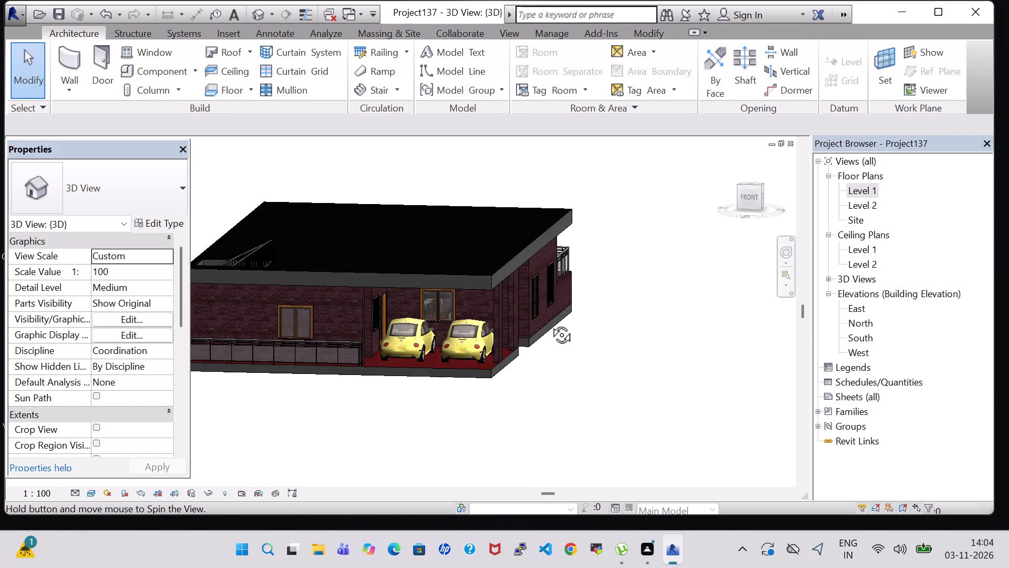
shift+middle_drag(550, 323, 546, 320)
middle_drag(548, 368, 592, 420)
shift+middle_drag(600, 244, 612, 255)
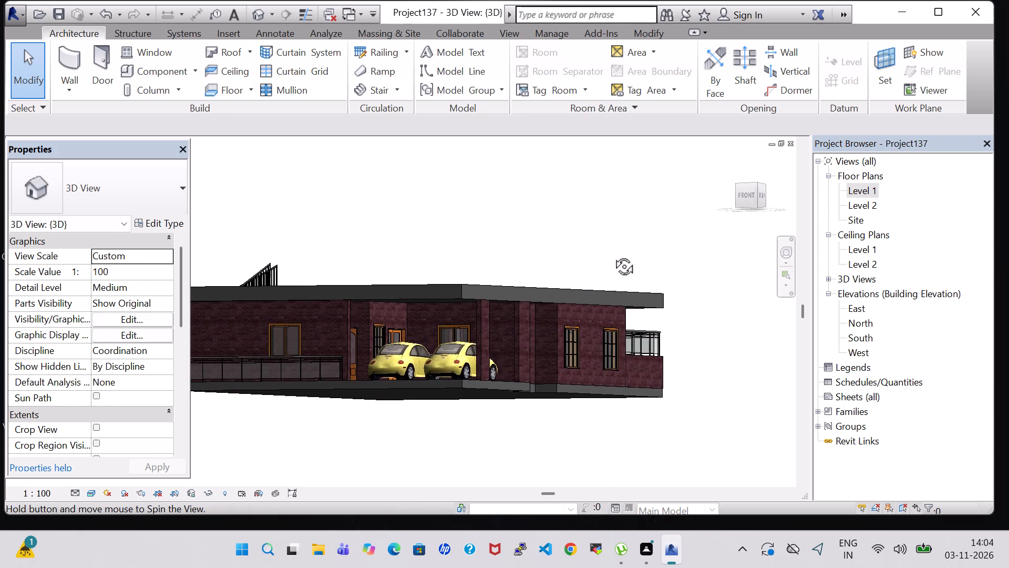
shift+middle_drag(612, 255, 622, 268)
scroll(568, 389, up, 2)
middle_drag(583, 407, 627, 404)
scroll(626, 403, down, 1)
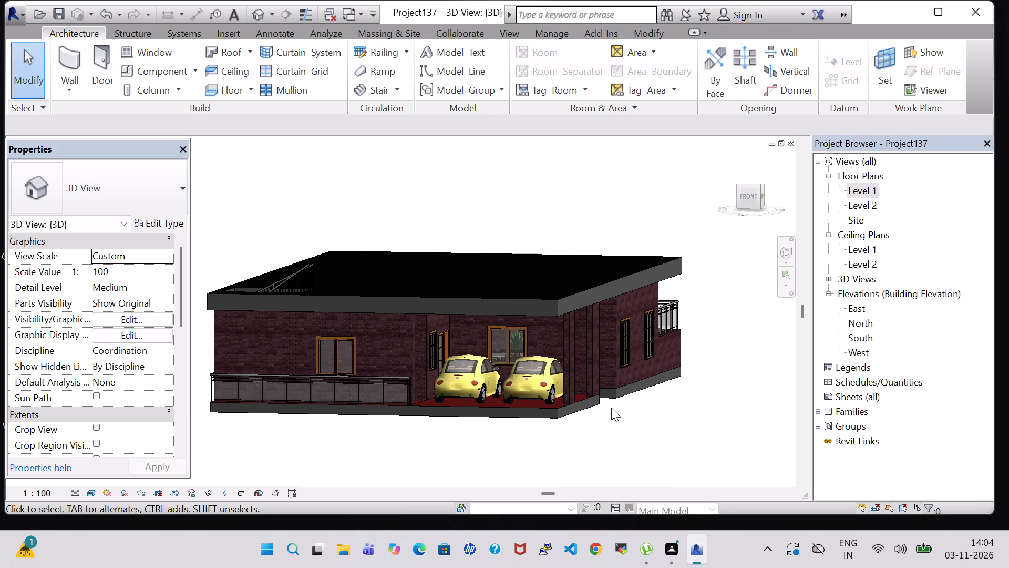
Save the project with the roofed 3D view open.
click(16, 17)
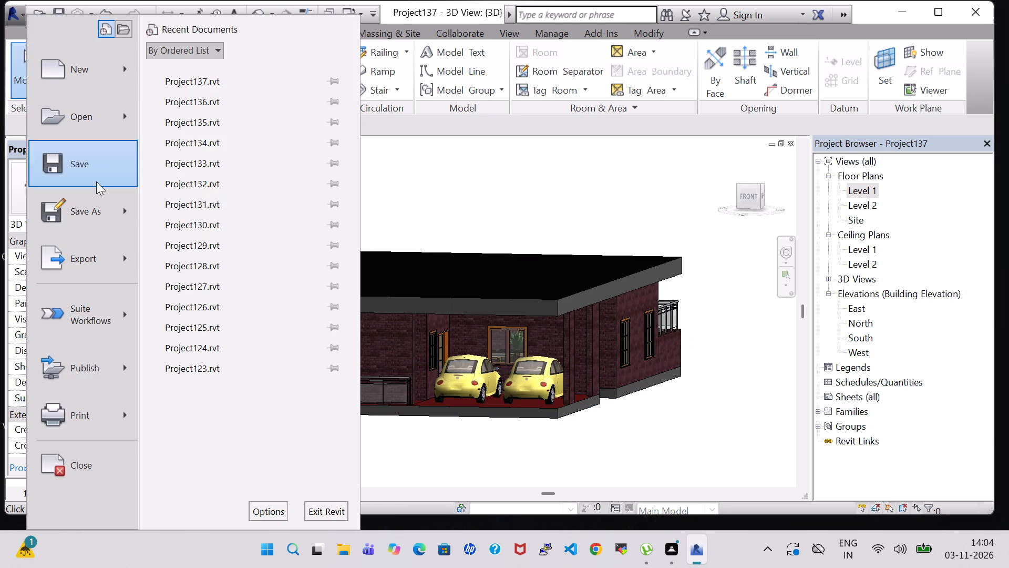
click(89, 164)
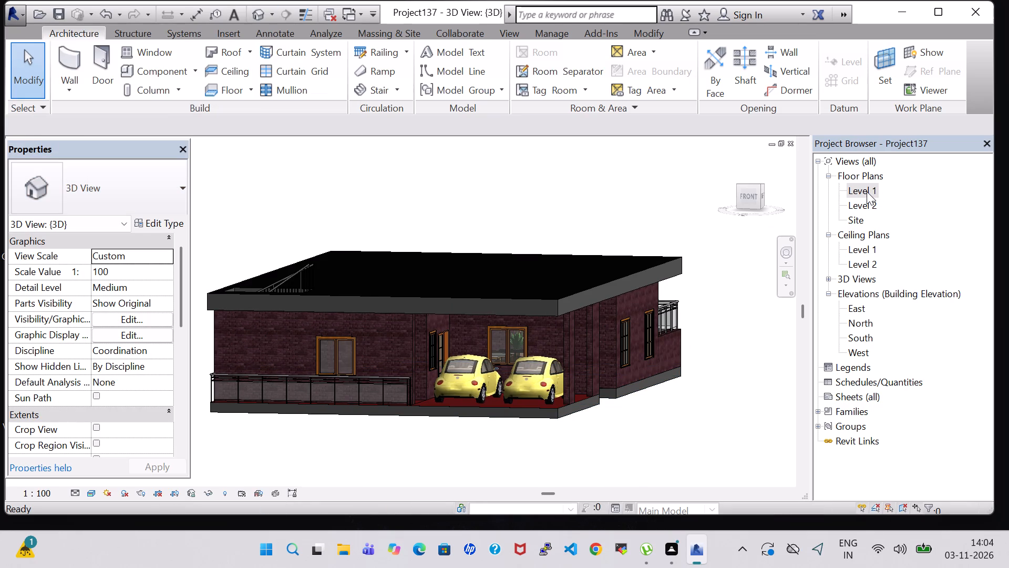
Check the Level 1 floor plan, then look at the 3D house from the front and from directly above.
double_click(867, 191)
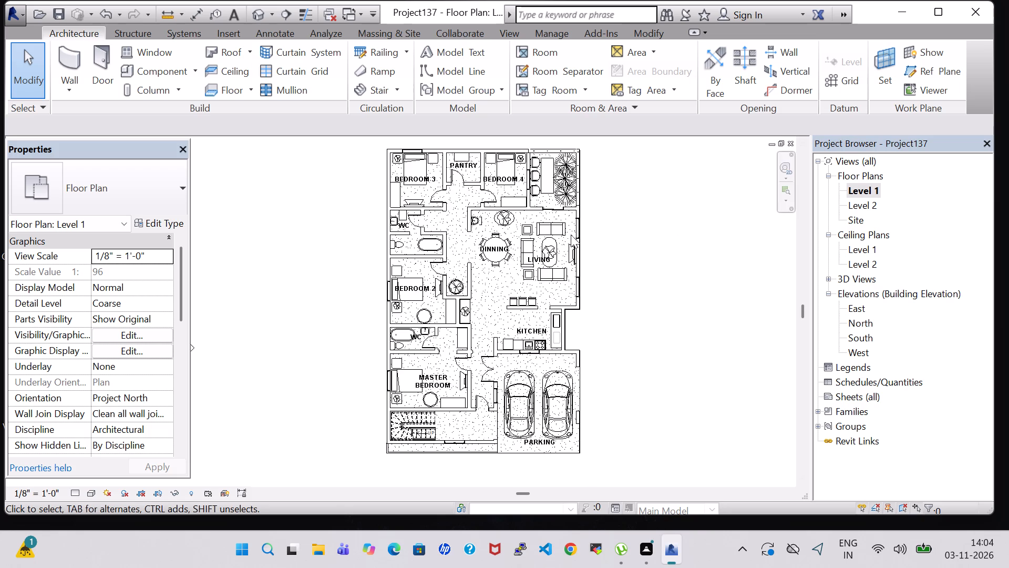
click(262, 8)
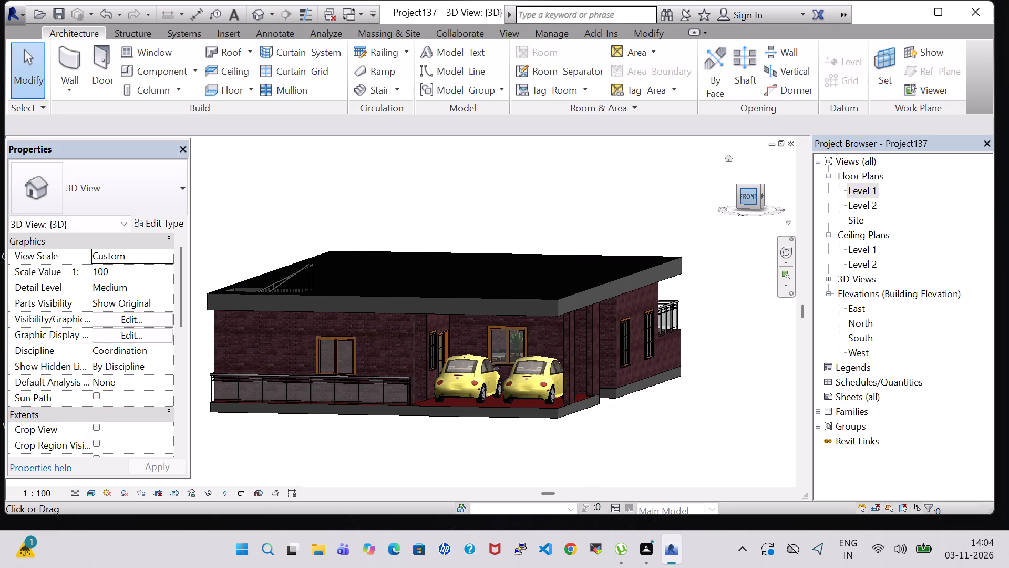
click(753, 199)
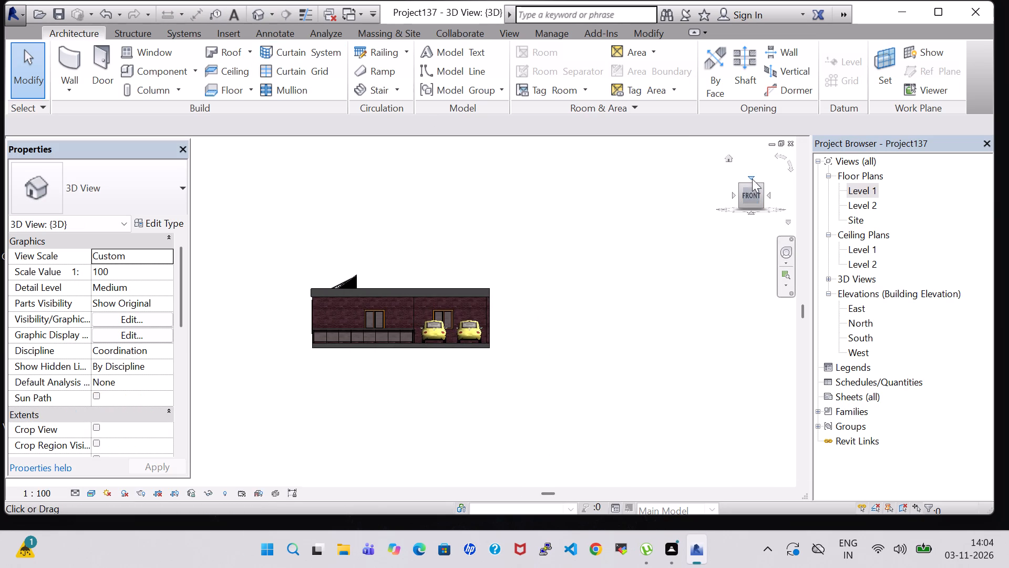
click(753, 178)
scroll(437, 277, up, 2)
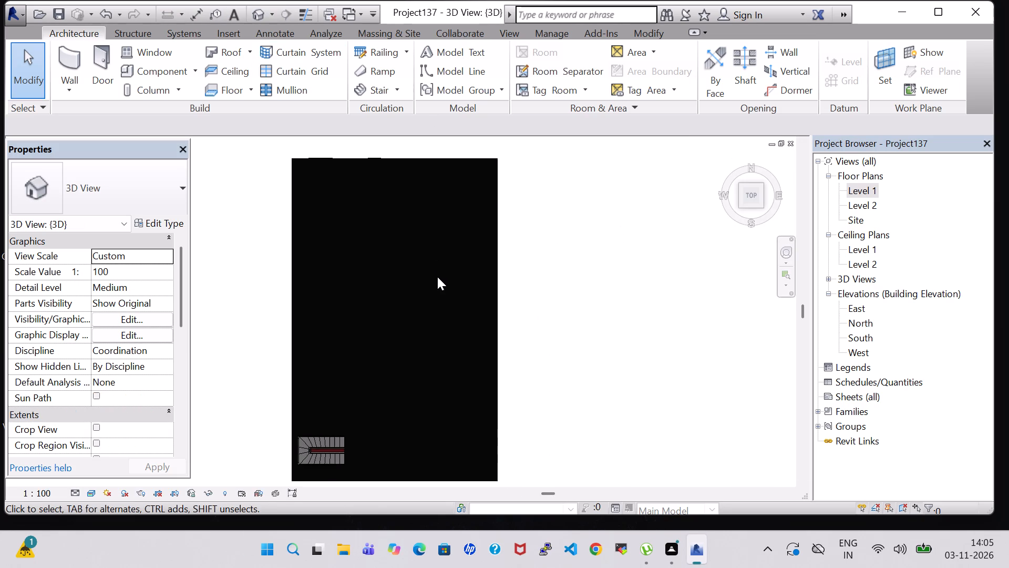
scroll(550, 279, down, 1)
middle_drag(549, 277, 598, 259)
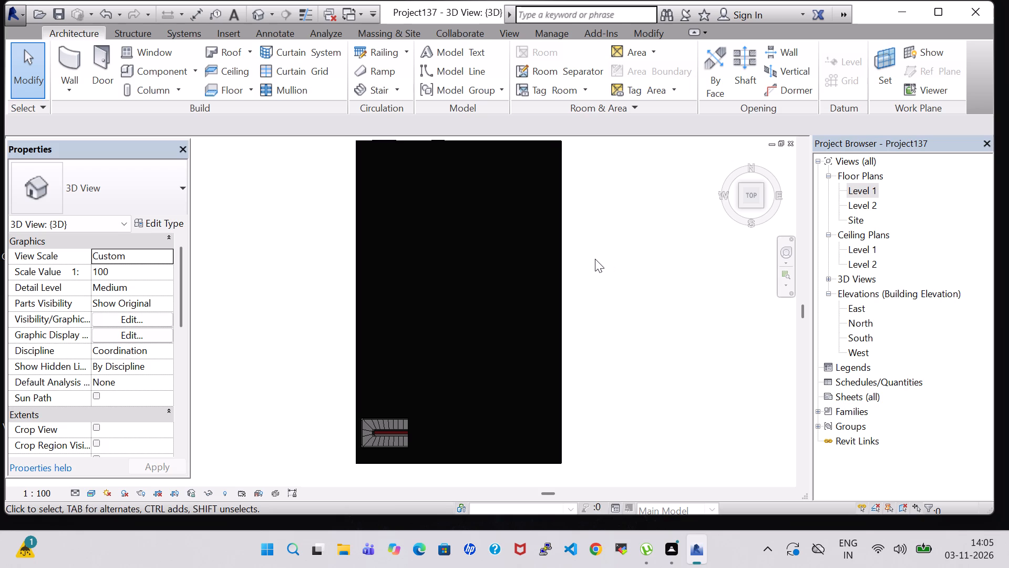
middle_click(597, 257)
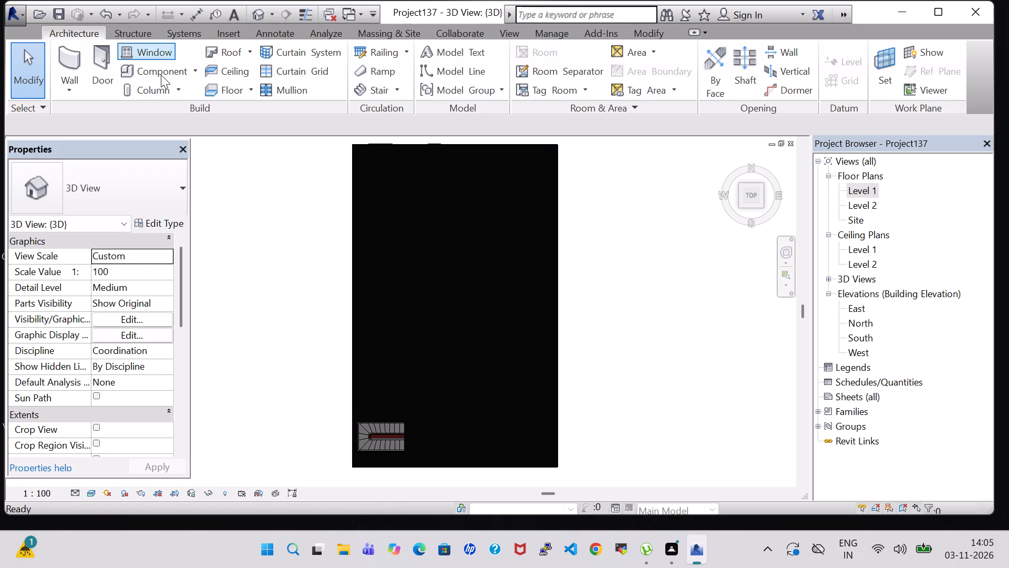
Turn off the visibility of the Roofs category in the 3D view's graphic overrides.
key(v)
key(v)
click(180, 240)
key(r)
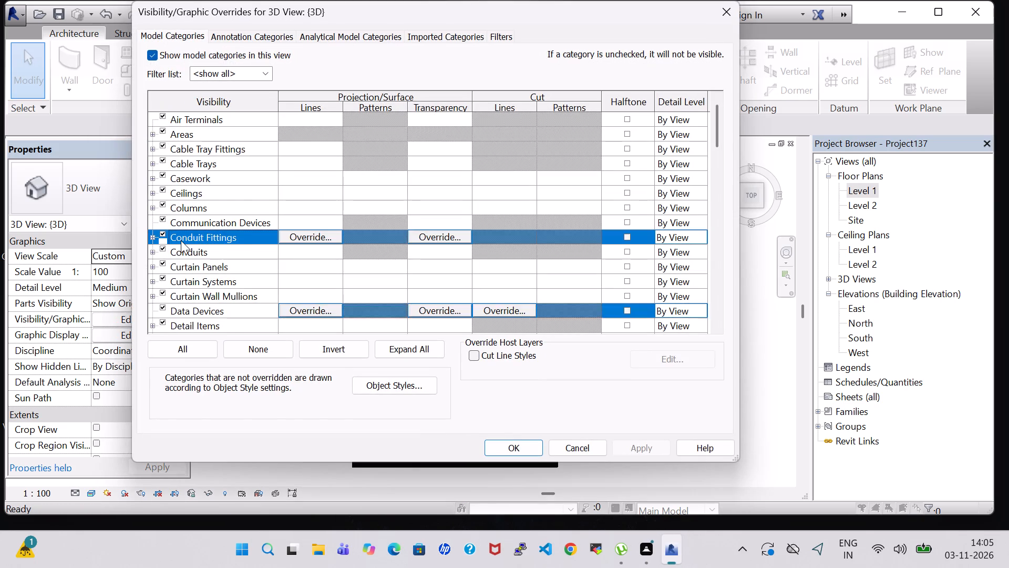
scroll(181, 240, down, 6)
click(163, 277)
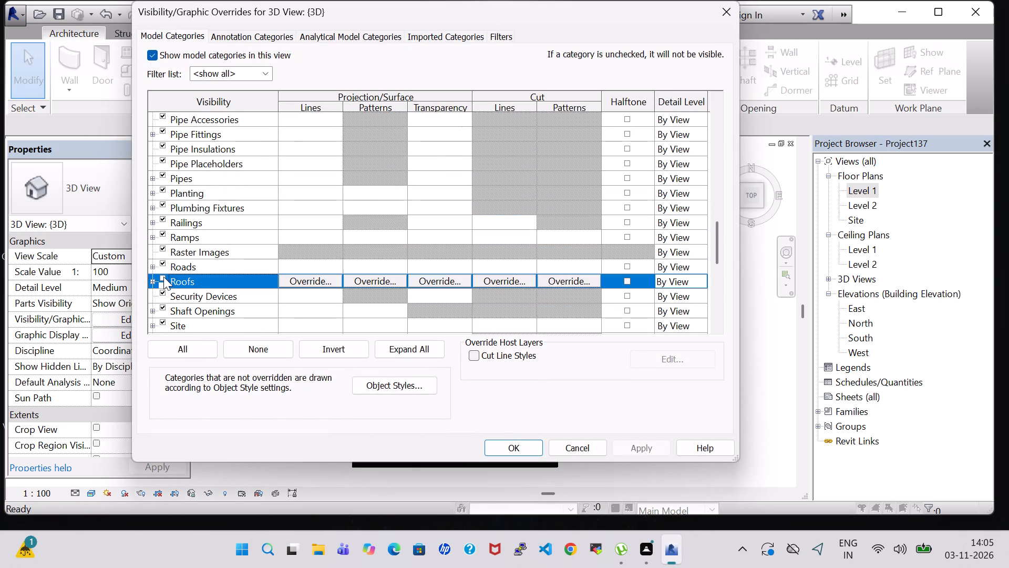
click(630, 452)
click(519, 448)
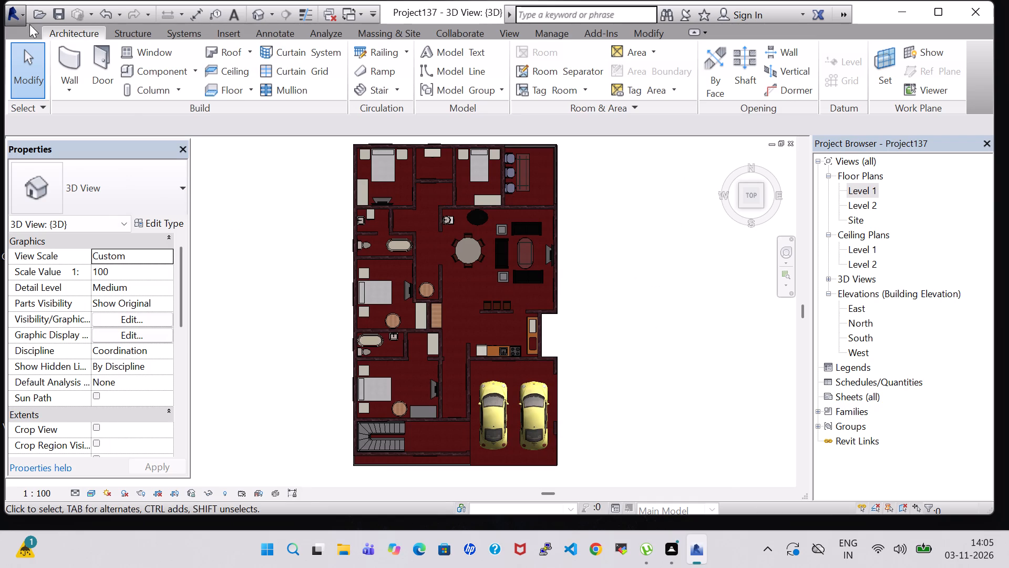
Save the project with the roof hidden in the top-oriented 3D view.
click(21, 15)
click(98, 176)
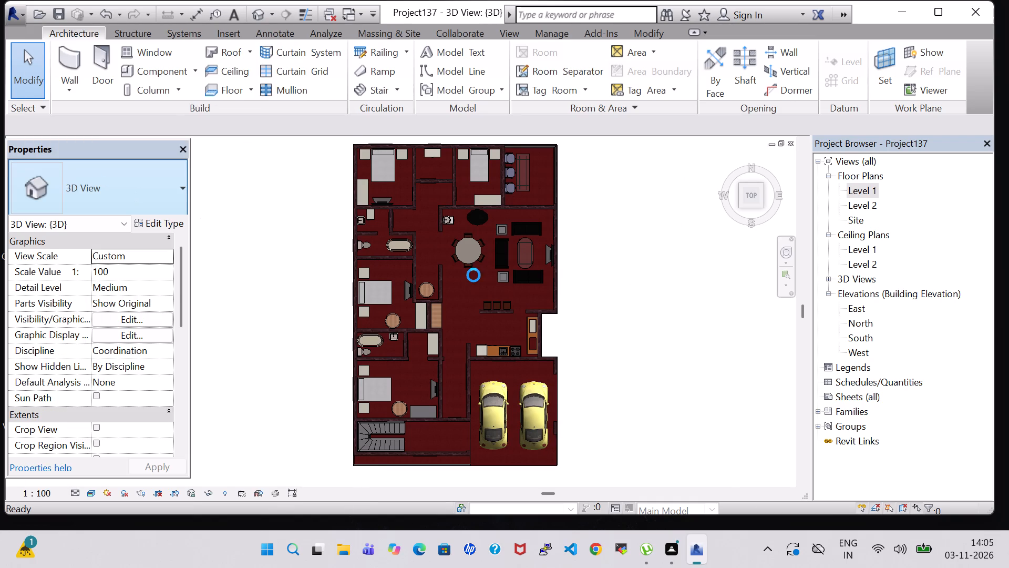
Export the model as an IFC 2x3 file named Project137 in the work folder.
click(14, 16)
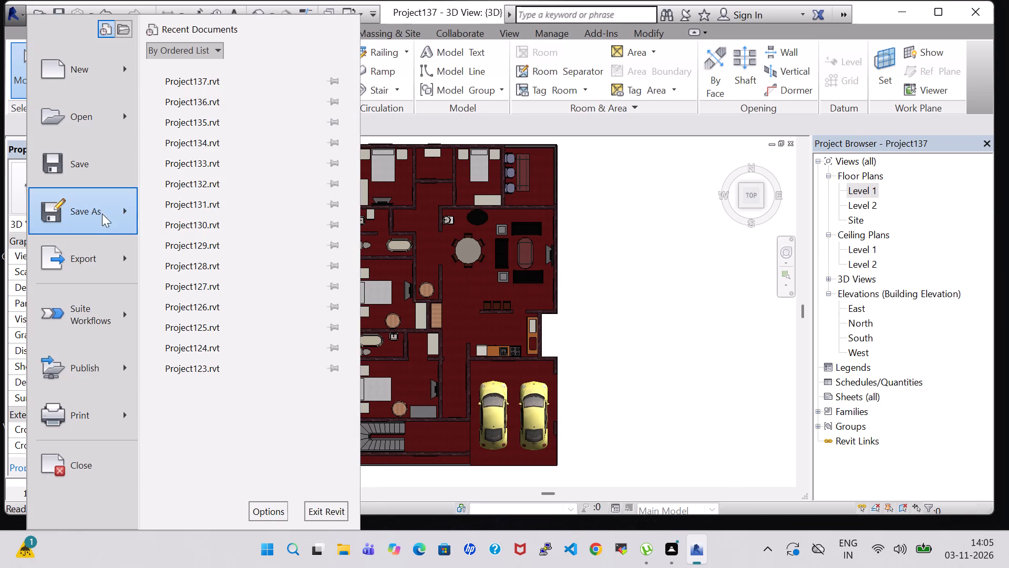
click(103, 260)
click(284, 398)
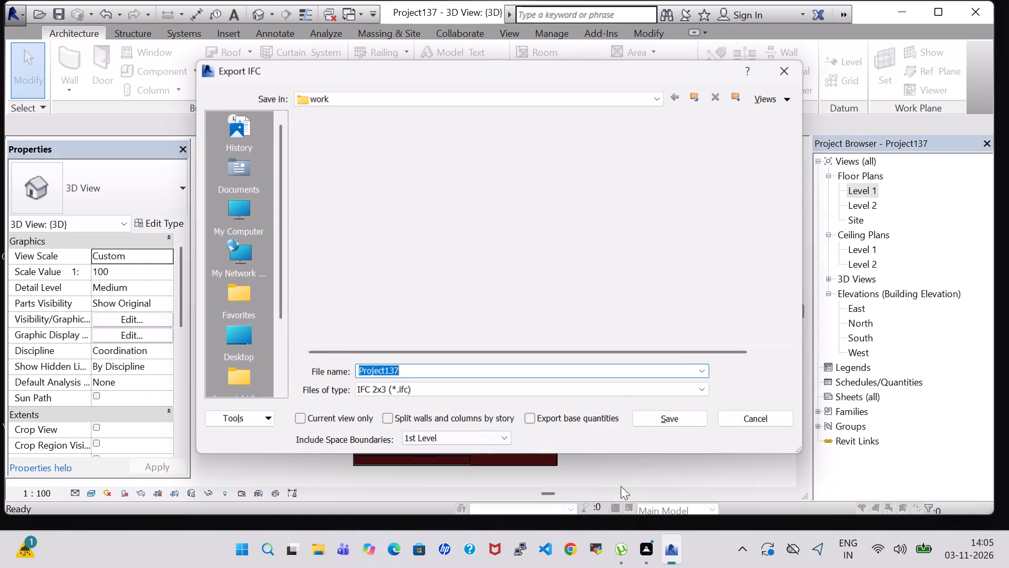
click(694, 416)
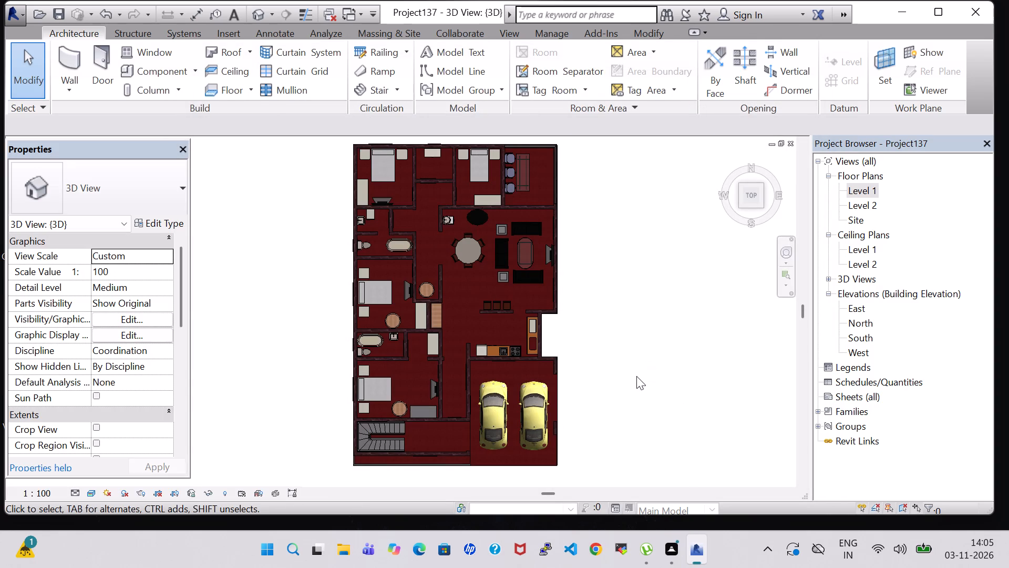
middle_drag(622, 303, 628, 311)
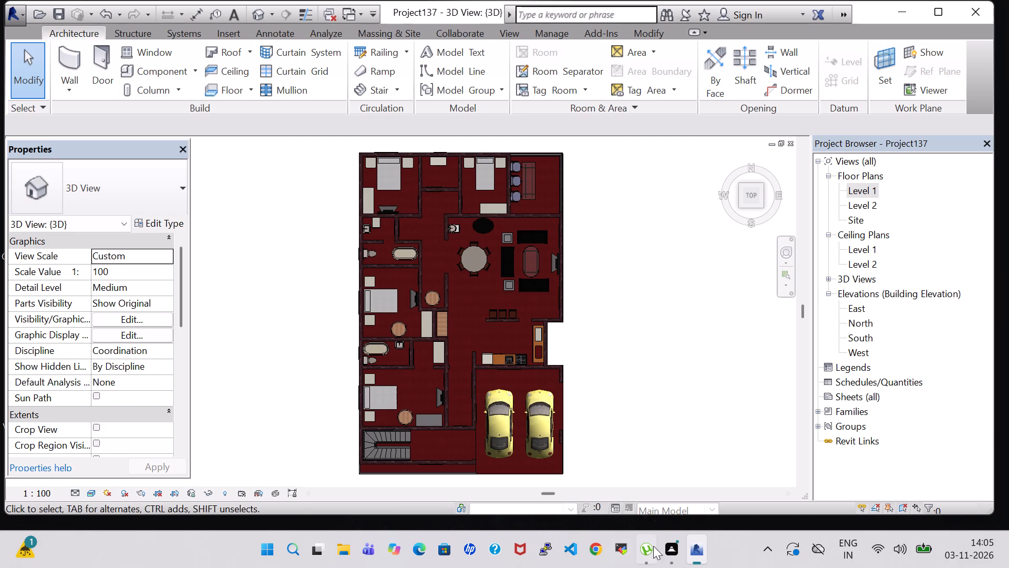